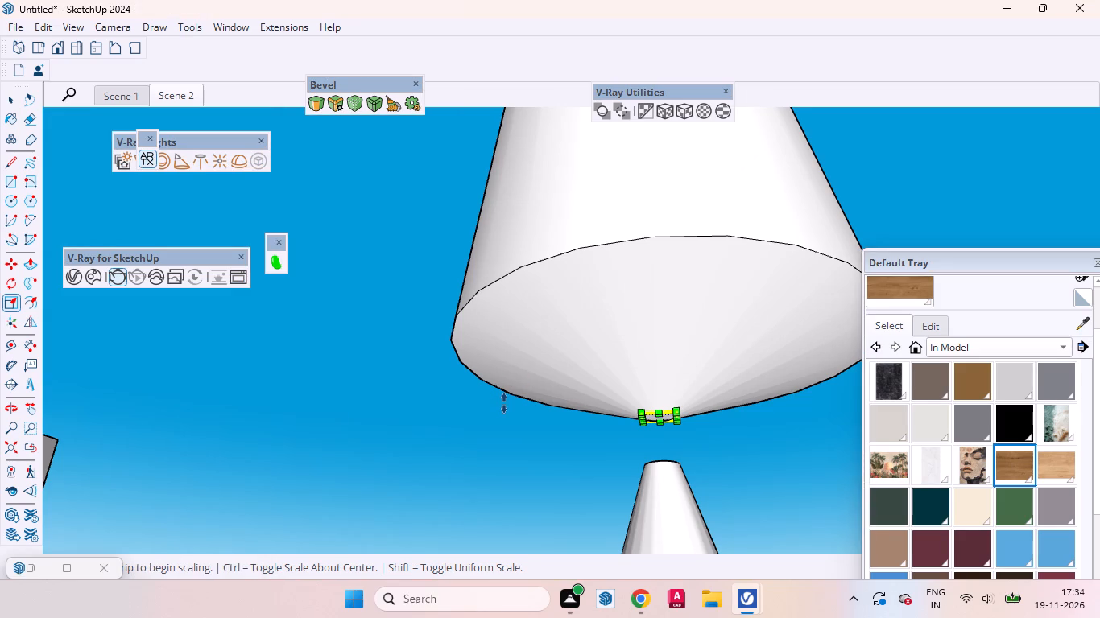
Scale the small circular face at the bottom of the upper cone along both of its axes to nearly a point.
scroll(609, 431, "down", 2)
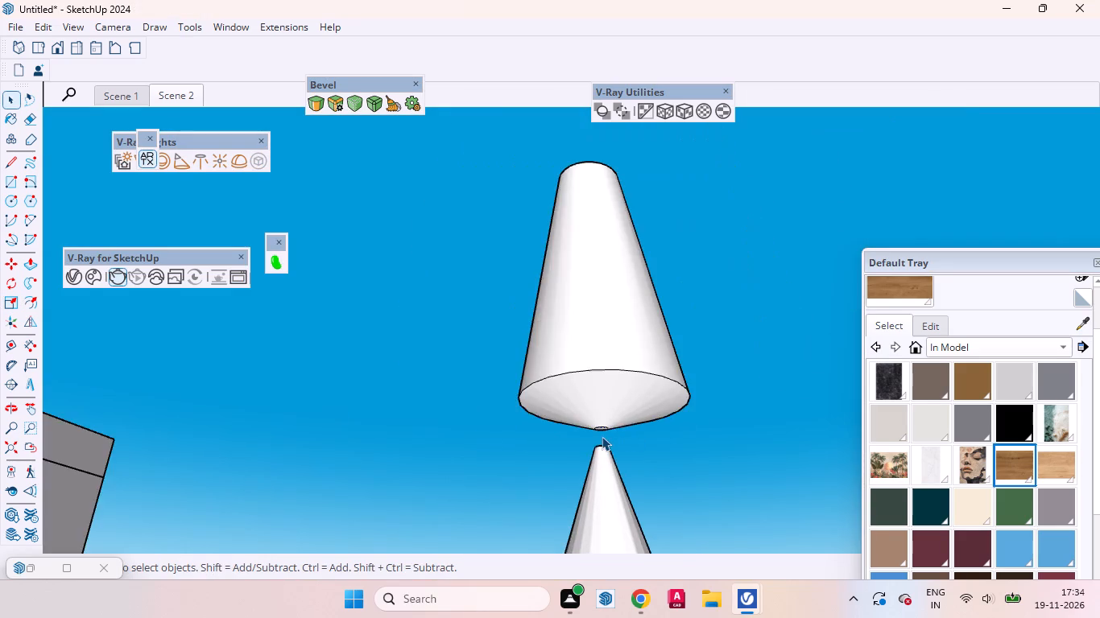
scroll(602, 436, "down", 2)
scroll(602, 436, "up", 4)
scroll(602, 437, "down", 2)
middle_click_drag(590, 438, 581, 410)
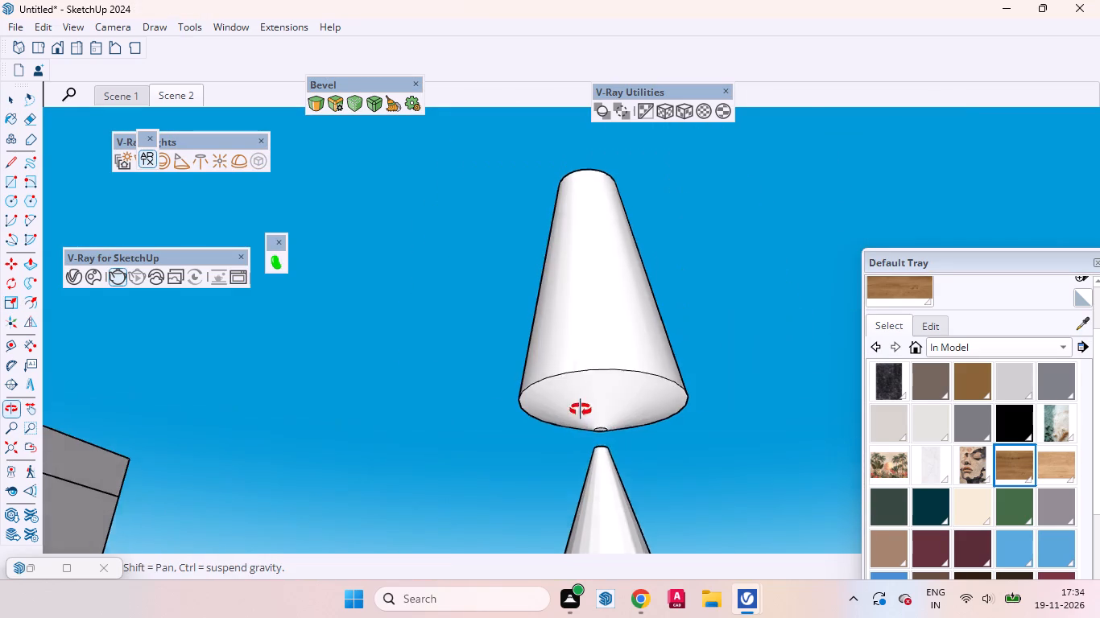
middle_click_drag(581, 410, 385, 290)
scroll(626, 356, "up", 9)
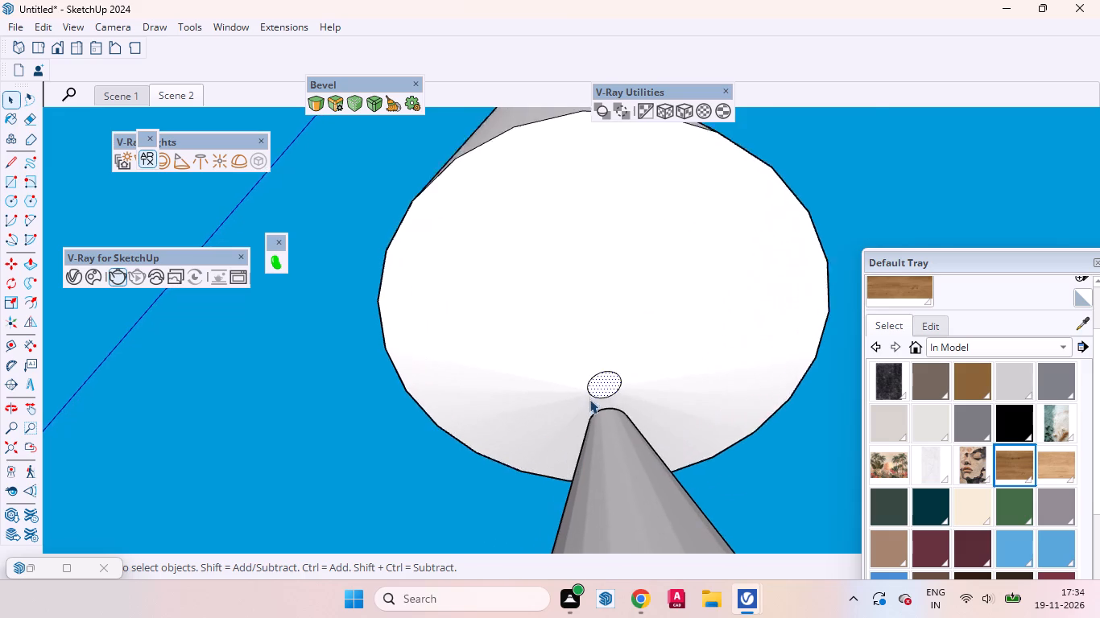
scroll(589, 399, "up", 6)
key("s")
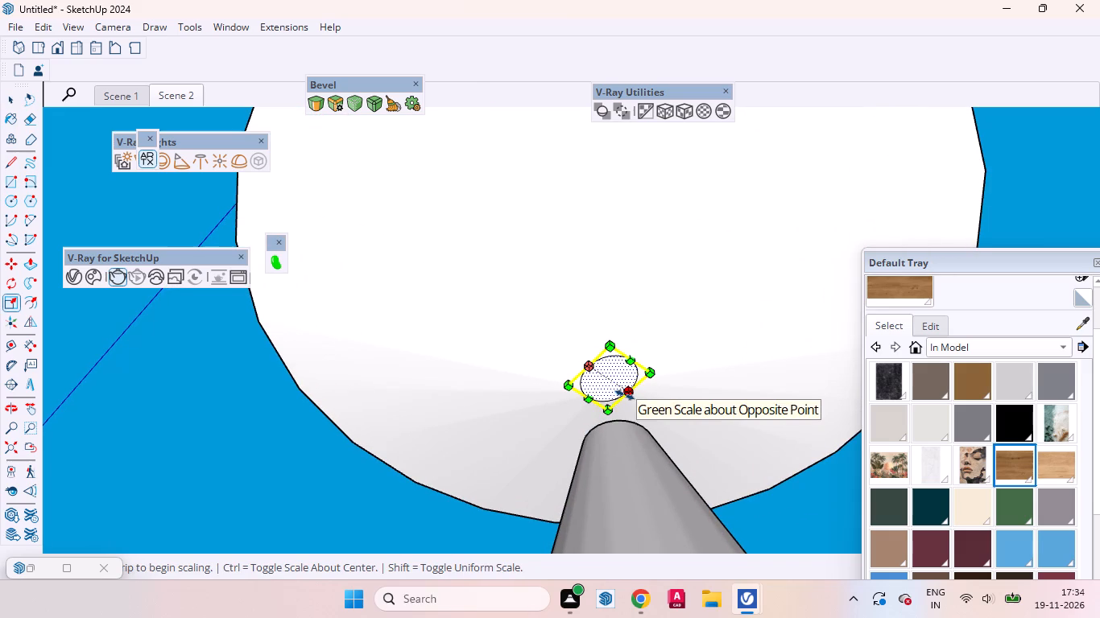
left_click_drag(624, 390, 599, 368)
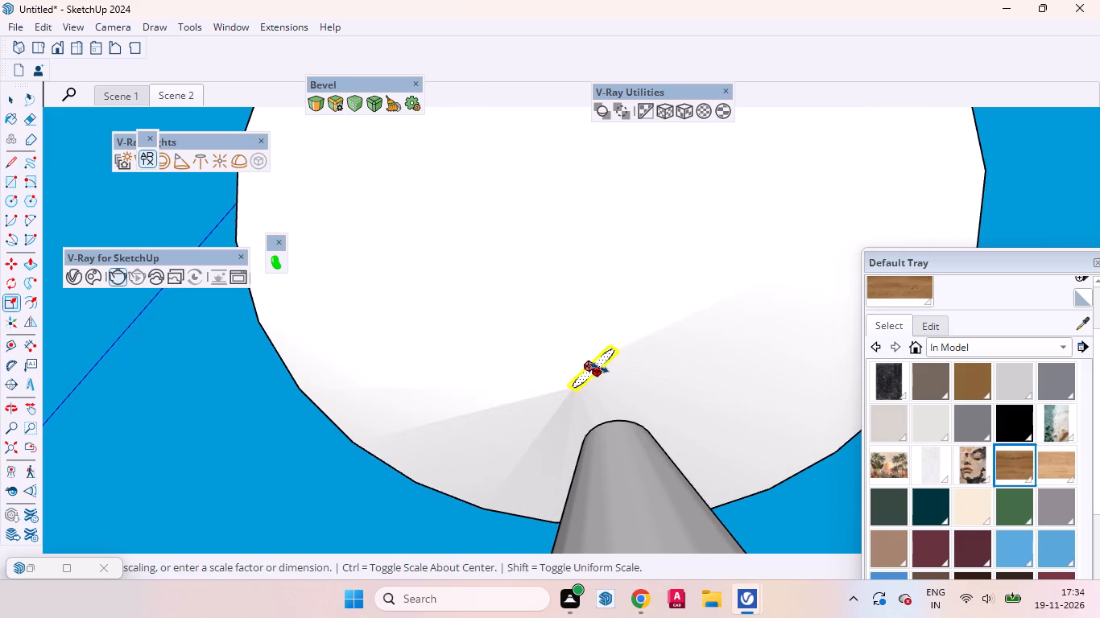
left_click_drag(599, 368, 598, 366)
left_click_drag(578, 384, 583, 374)
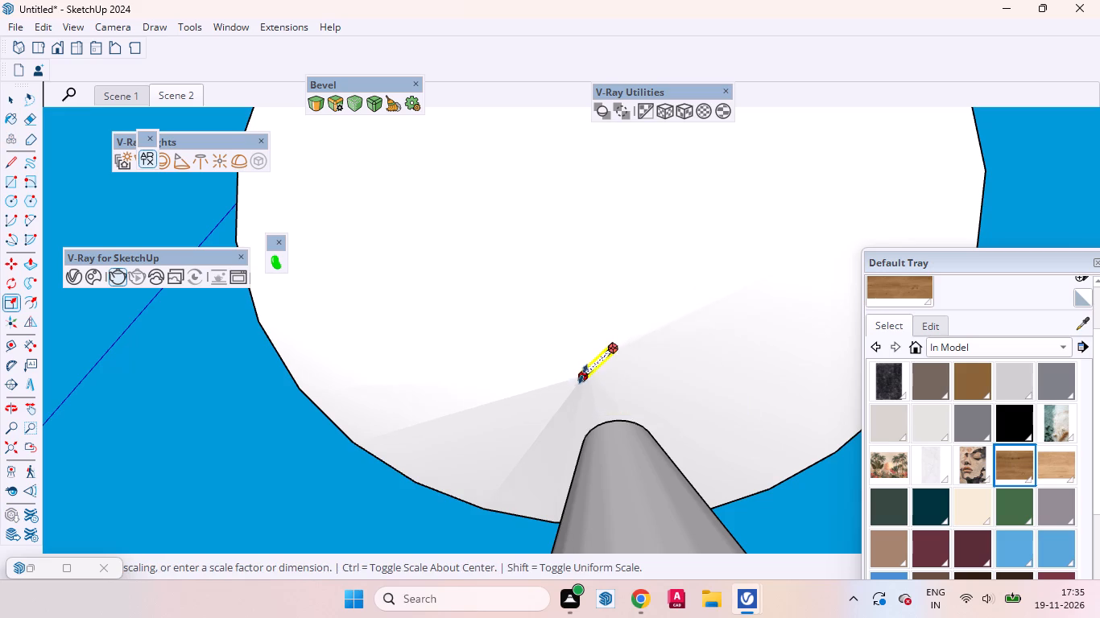
left_click_drag(583, 374, 614, 348)
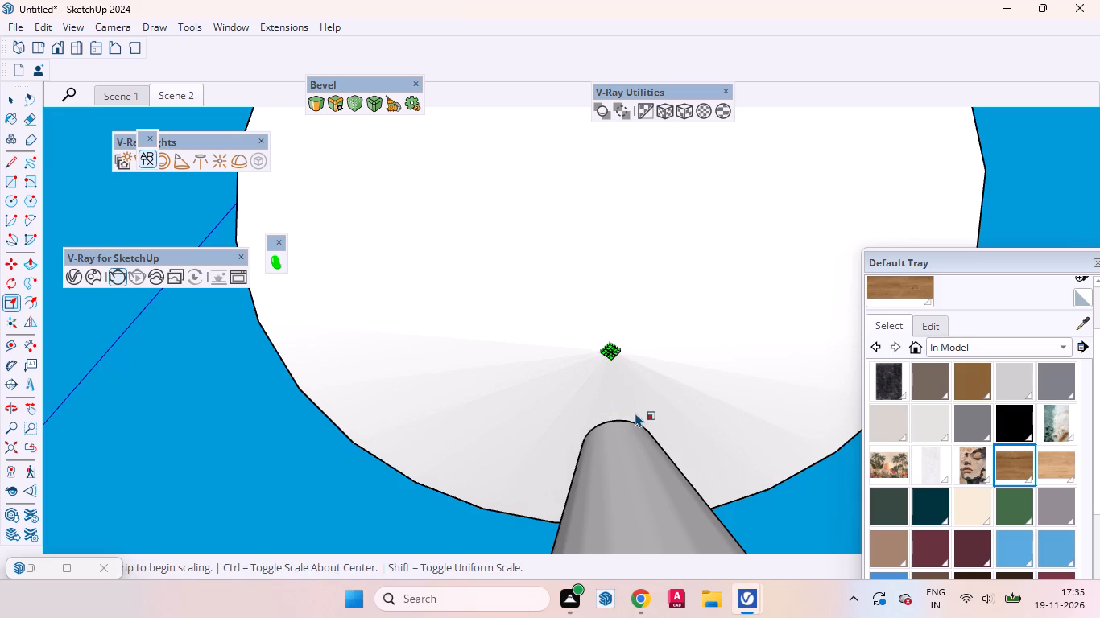
key("space")
Examine the pointed underside of the upper cone and its gap to the lower cone from several angles.
scroll(631, 352, "down", 4)
middle_click_drag(641, 341, 650, 498)
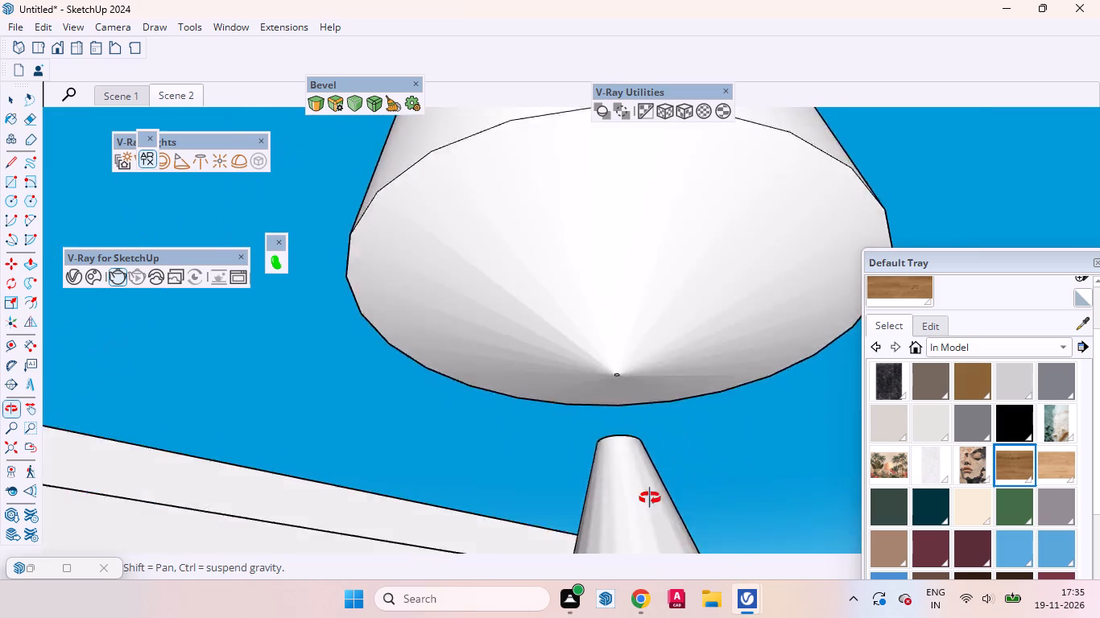
middle_click_drag(650, 498, 654, 587)
middle_click_drag(631, 400, 1019, 418)
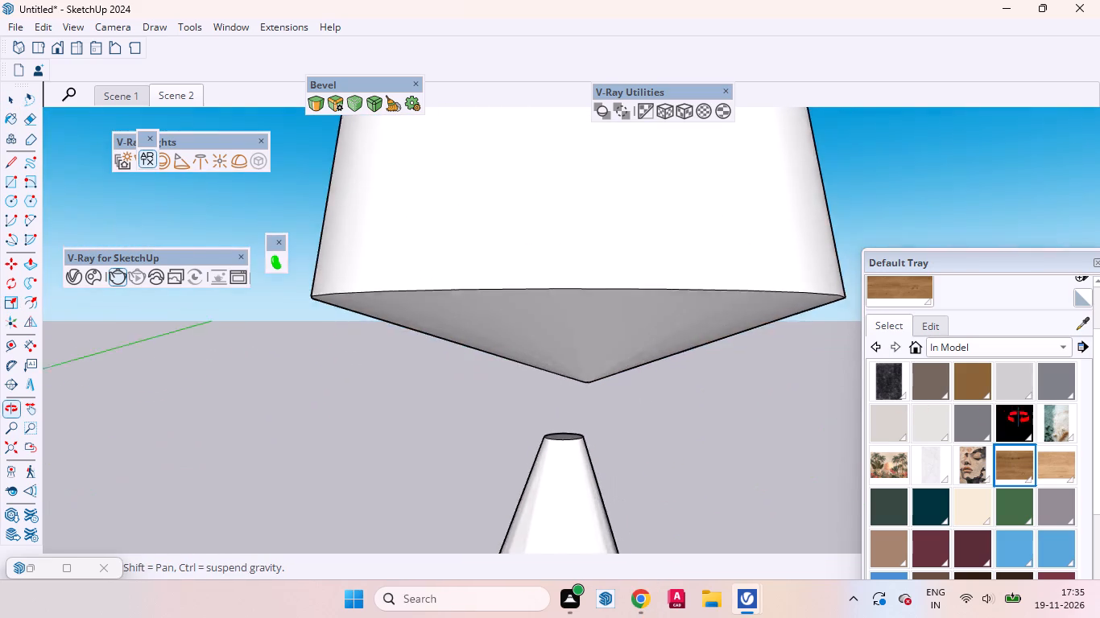
middle_click_drag(1019, 418, 661, 491)
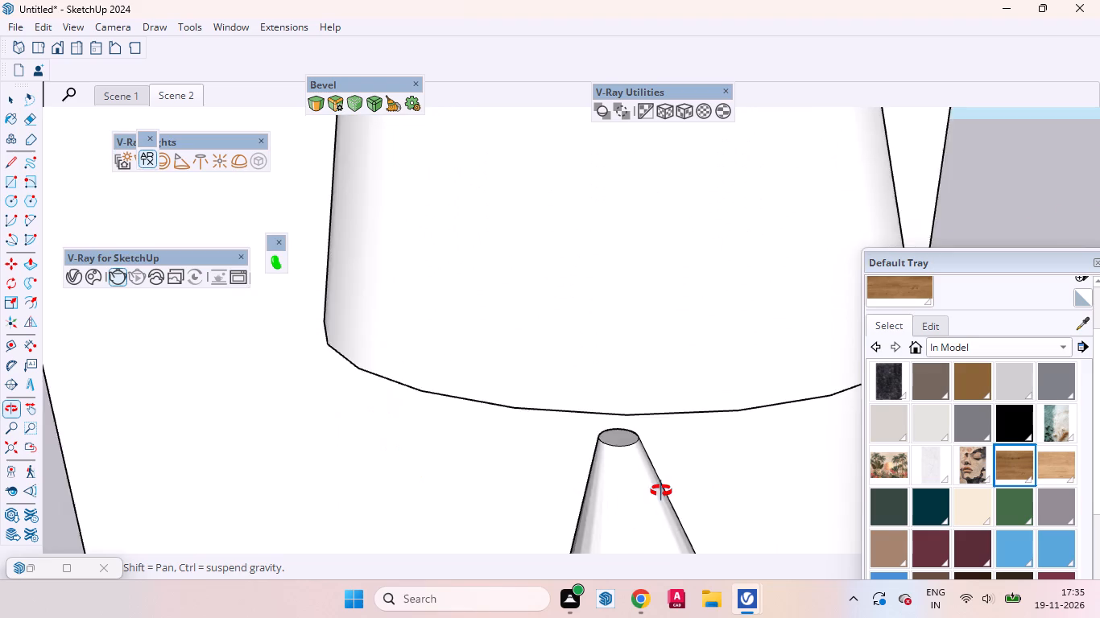
middle_click_drag(661, 491, 767, 268)
middle_click_drag(552, 280, 837, 292)
middle_click_drag(627, 292, 845, 320)
middle_click_drag(560, 280, 811, 348)
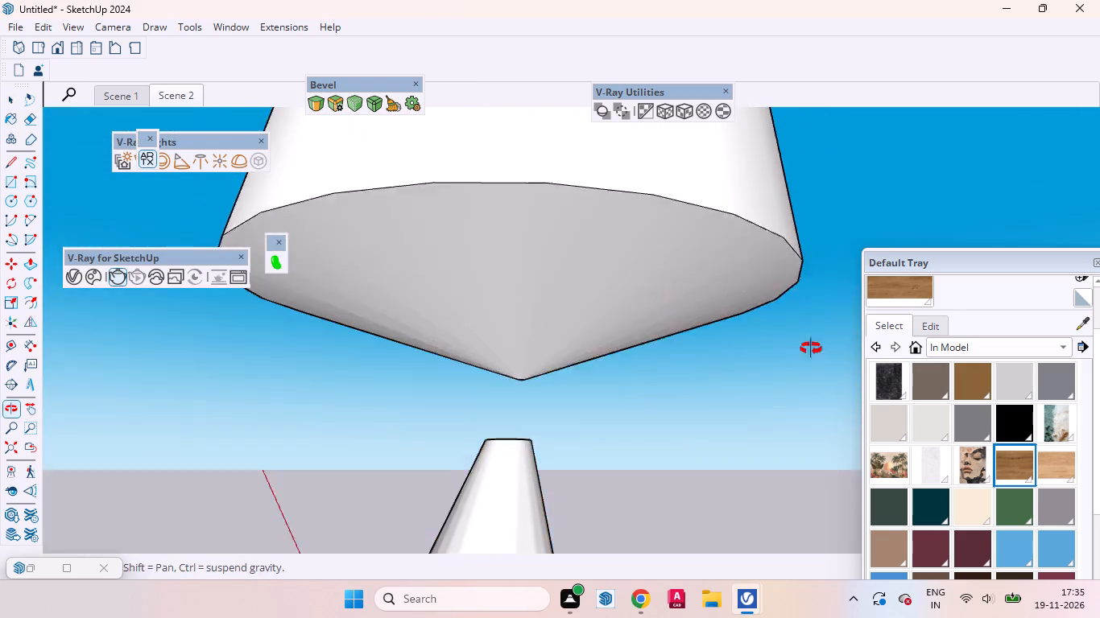
middle_click_drag(811, 348, 835, 352)
middle_click_drag(572, 315, 130, 250)
middle_click_drag(478, 232, 120, 330)
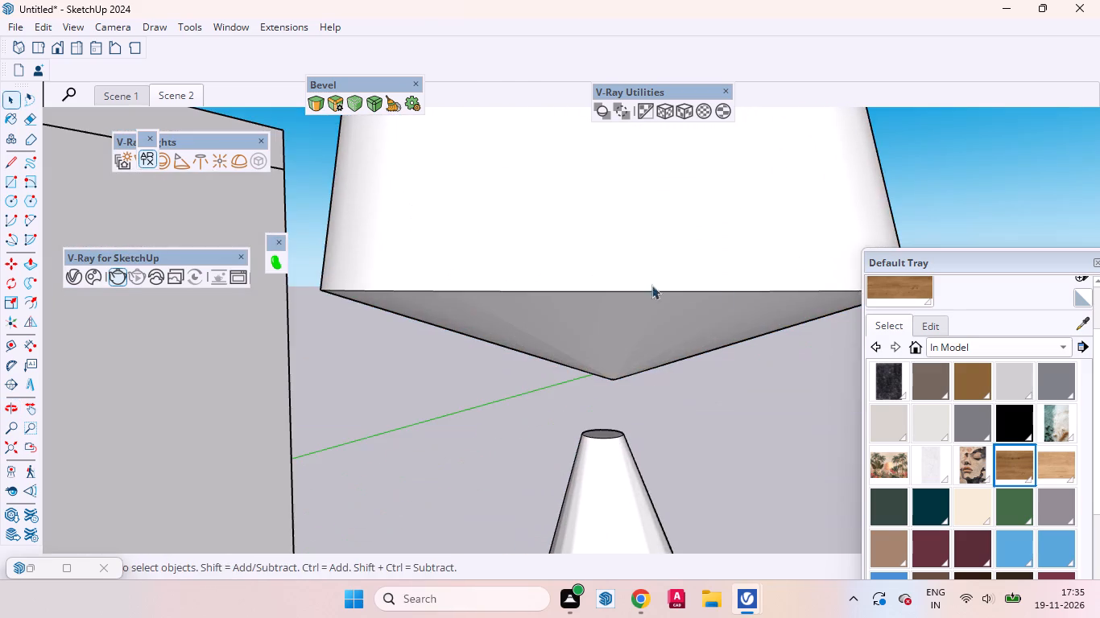
middle_click_drag(639, 270, 180, 418)
middle_click_drag(580, 410, 937, 186)
key("space")
Return to the saved Scene 2 view.
left_click(163, 105)
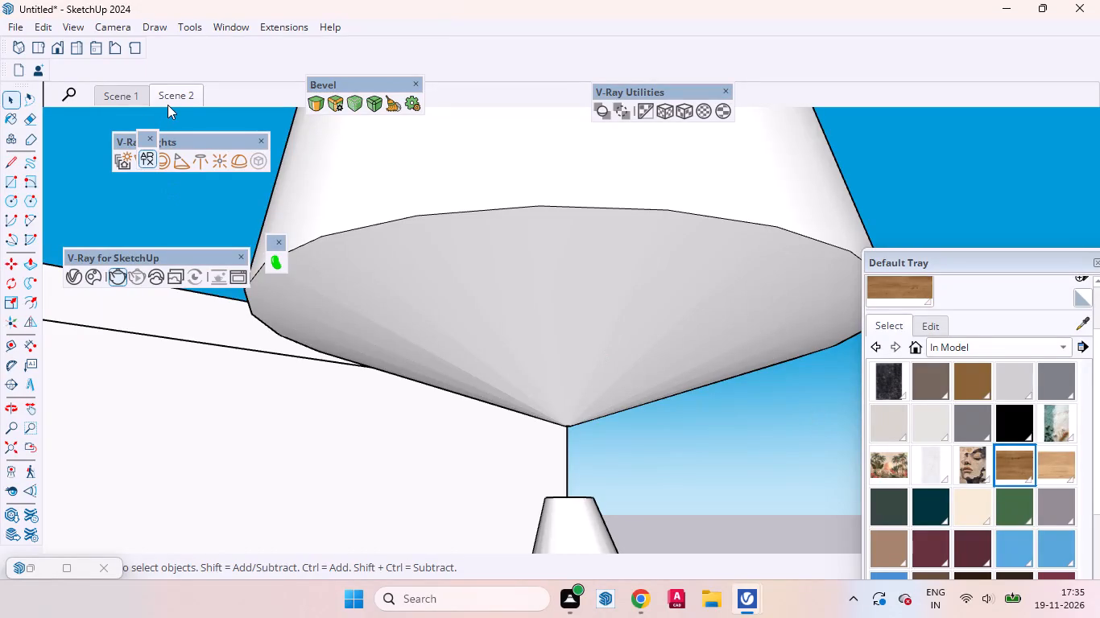
left_click(172, 93)
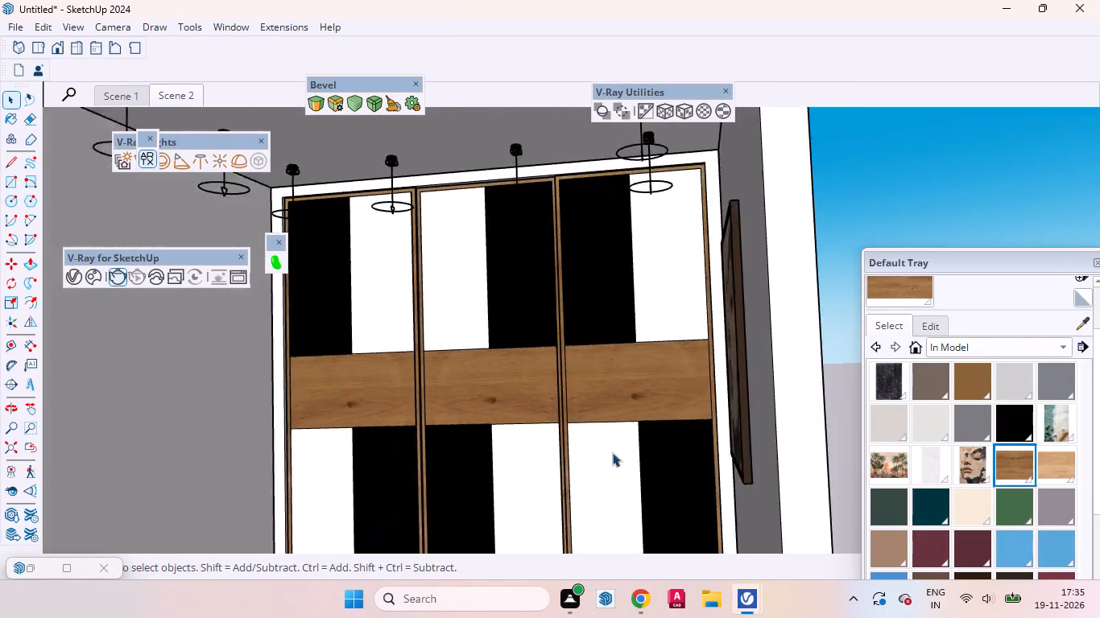
Inspect the bedroom render in the V-Ray Frame Buffer up close, covering the shelves, wardrobe, bed, floor and ceiling.
left_click(717, 535)
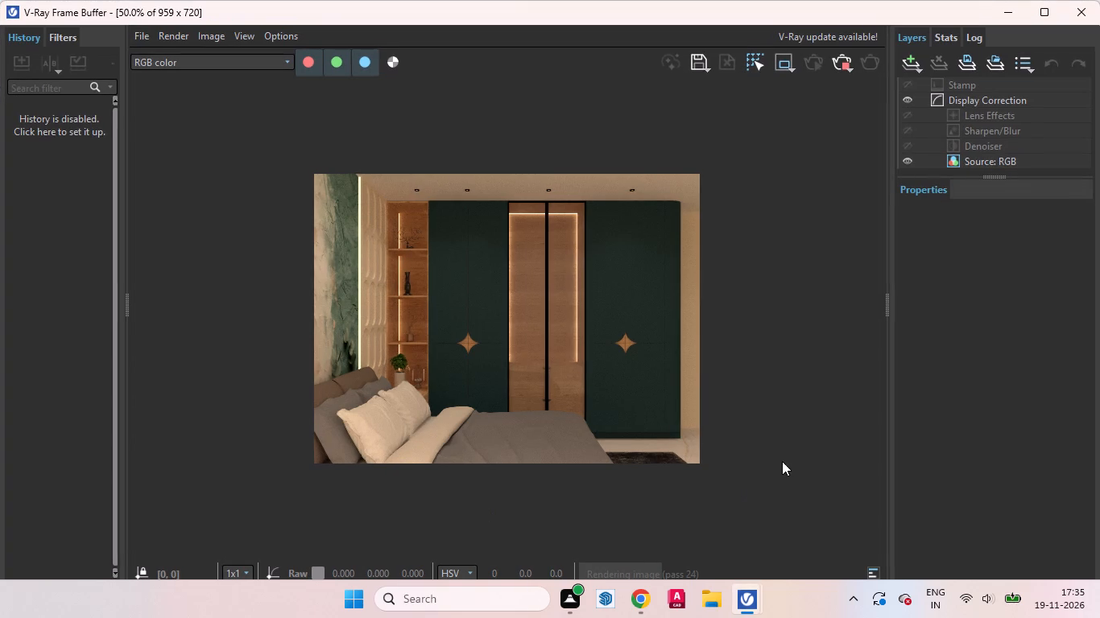
scroll(403, 355, "up", 1)
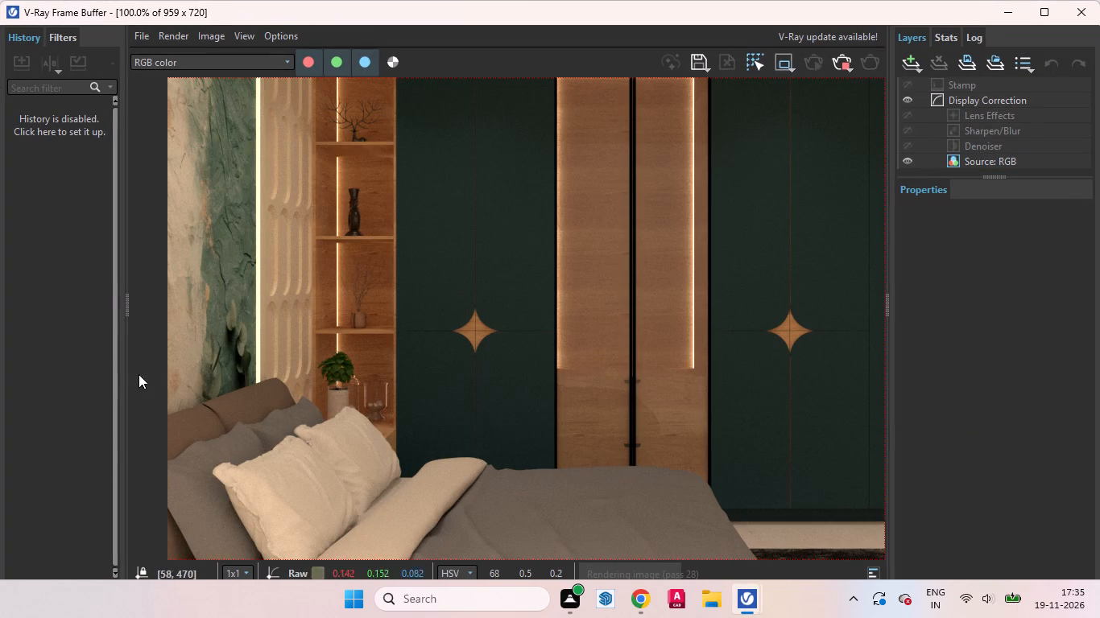
scroll(246, 368, "up", 2)
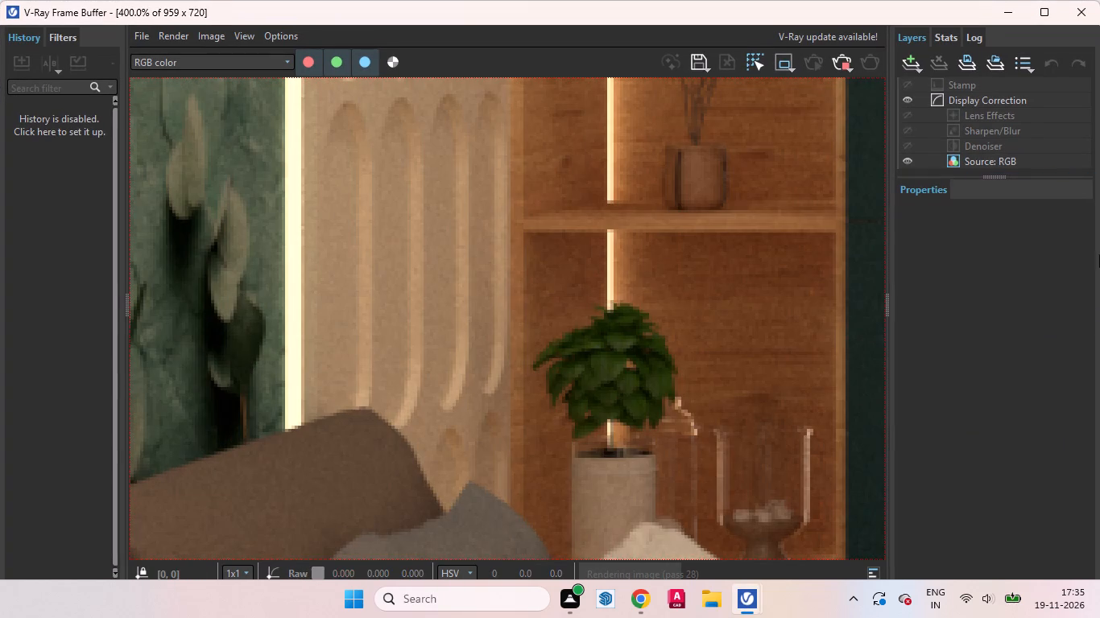
scroll(614, 396, "down", 1)
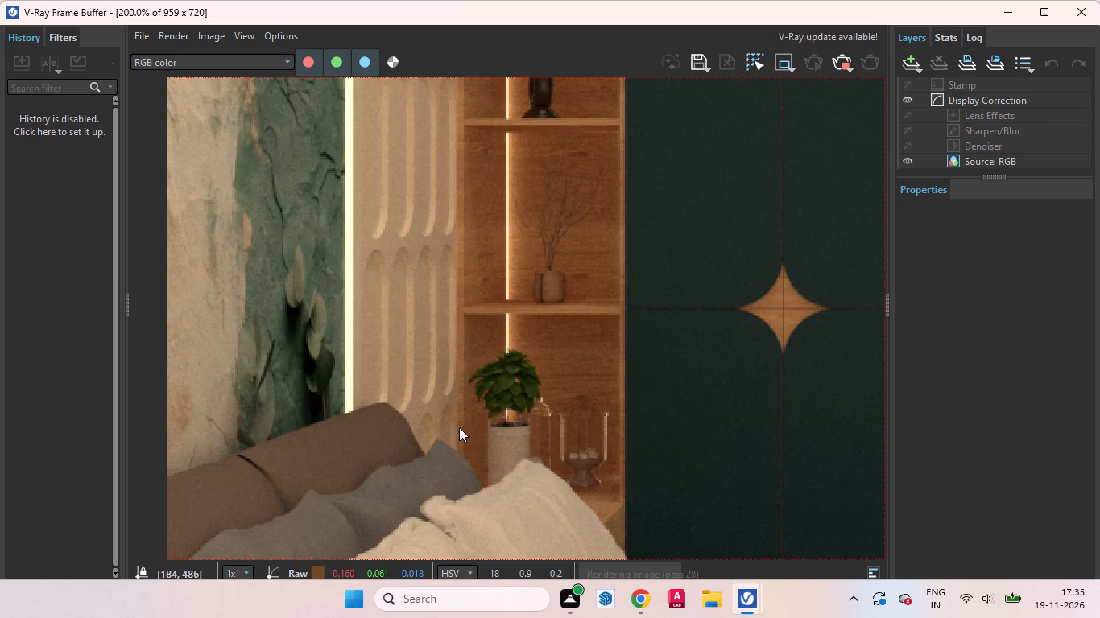
scroll(457, 433, "down", 1)
scroll(332, 125, "up", 1)
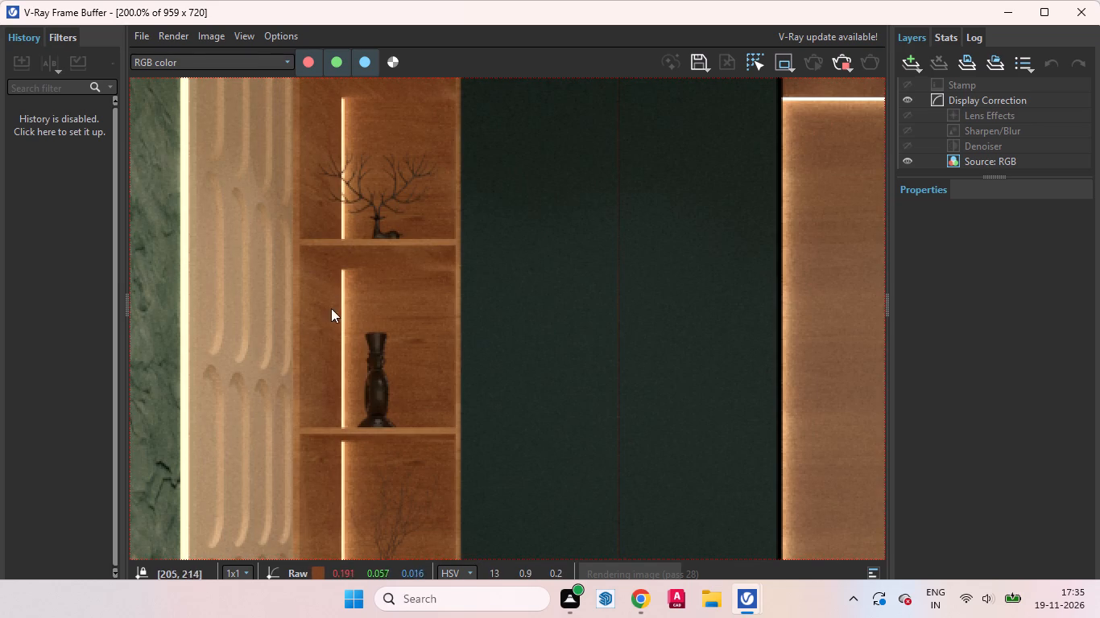
scroll(331, 318, "down", 1)
scroll(354, 348, "up", 1)
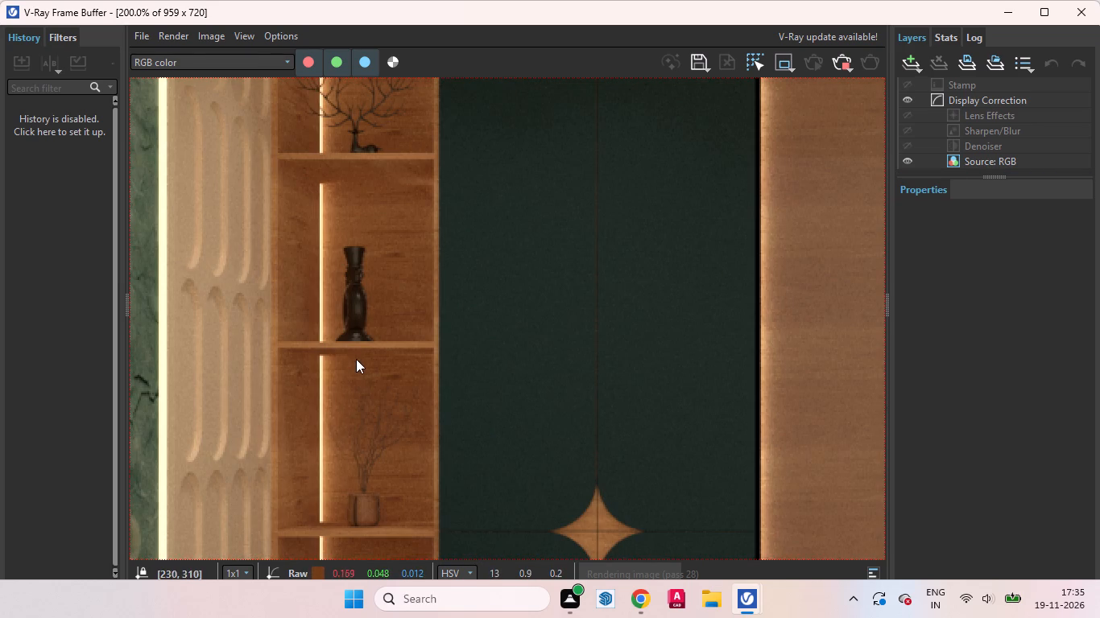
scroll(369, 370, "down", 1)
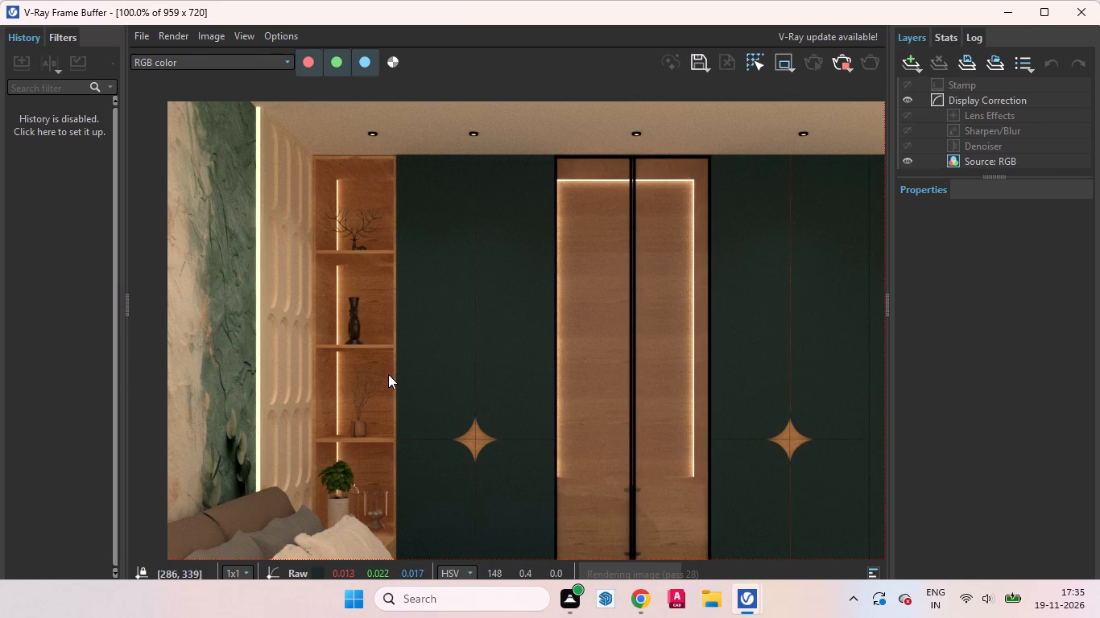
scroll(388, 374, "down", 1)
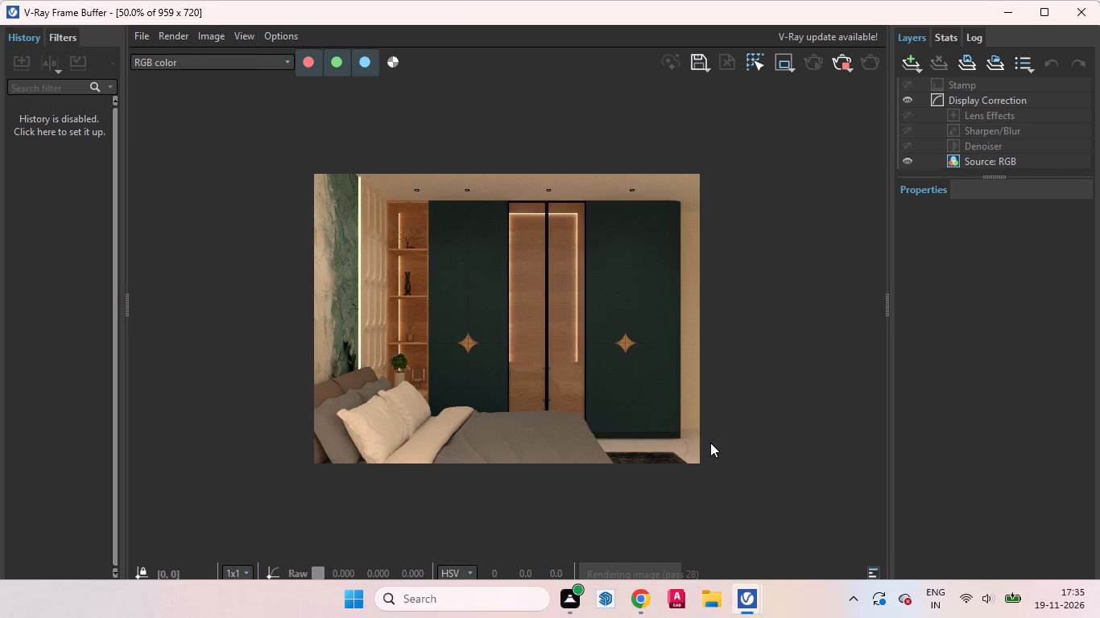
scroll(710, 443, "up", 1)
middle_click_drag(706, 481, 660, 418)
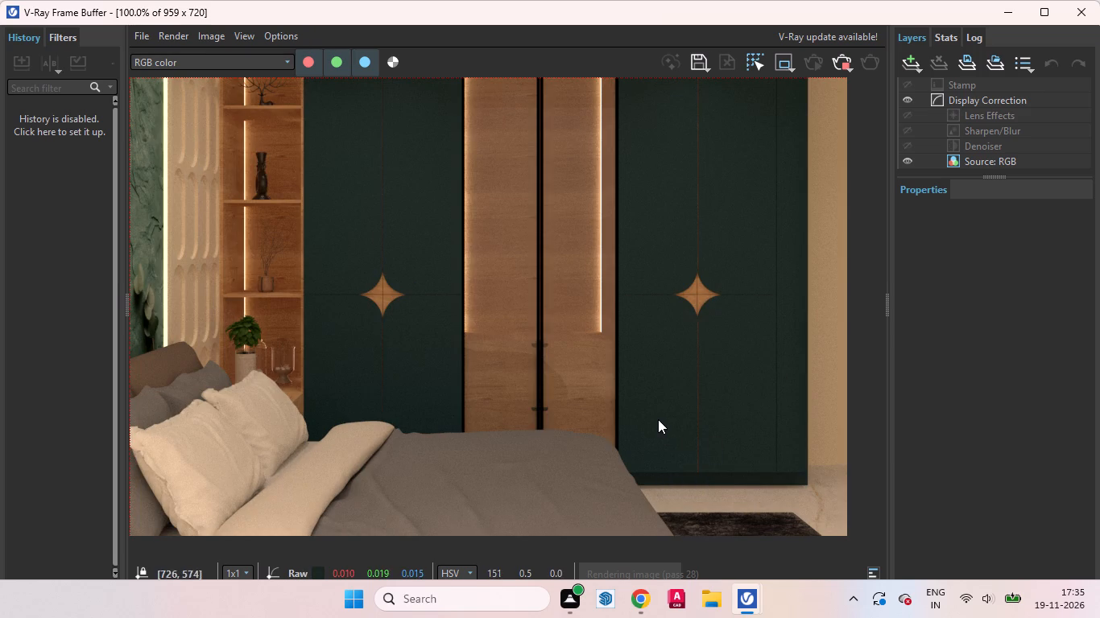
scroll(658, 485, "down", 1)
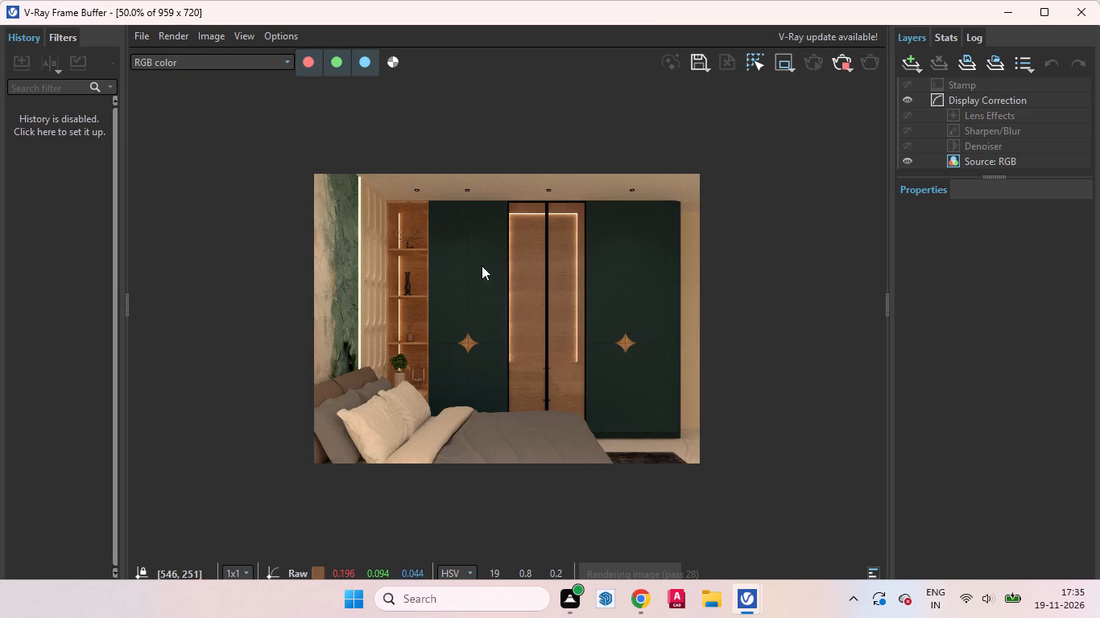
scroll(424, 167, "up", 1)
middle_click_drag(390, 141, 388, 152)
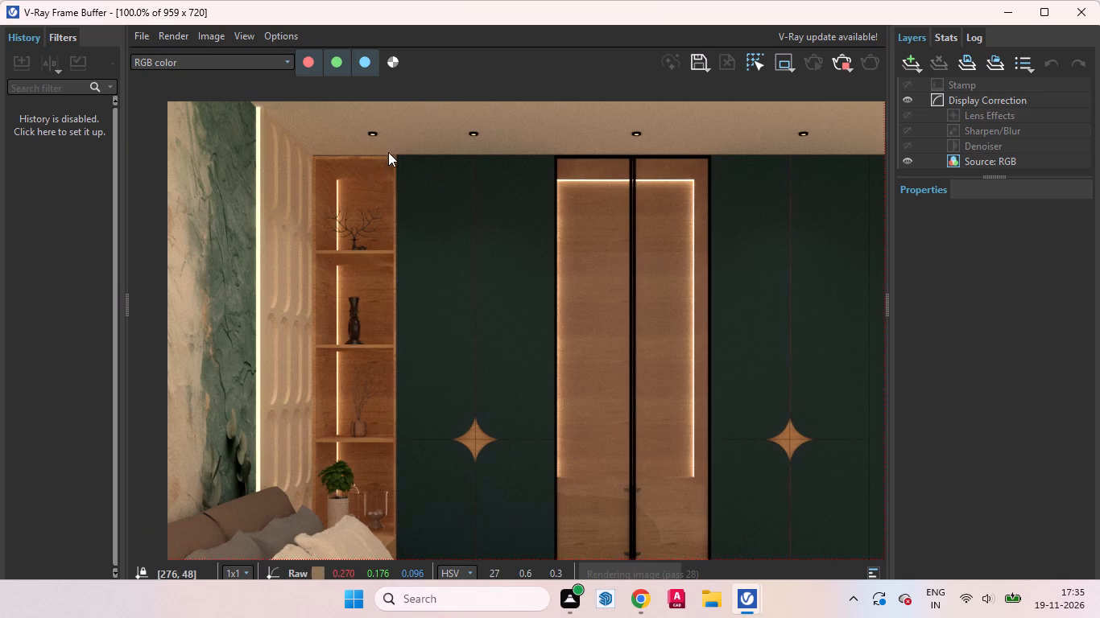
middle_click_drag(388, 152, 305, 230)
scroll(508, 292, "down", 1)
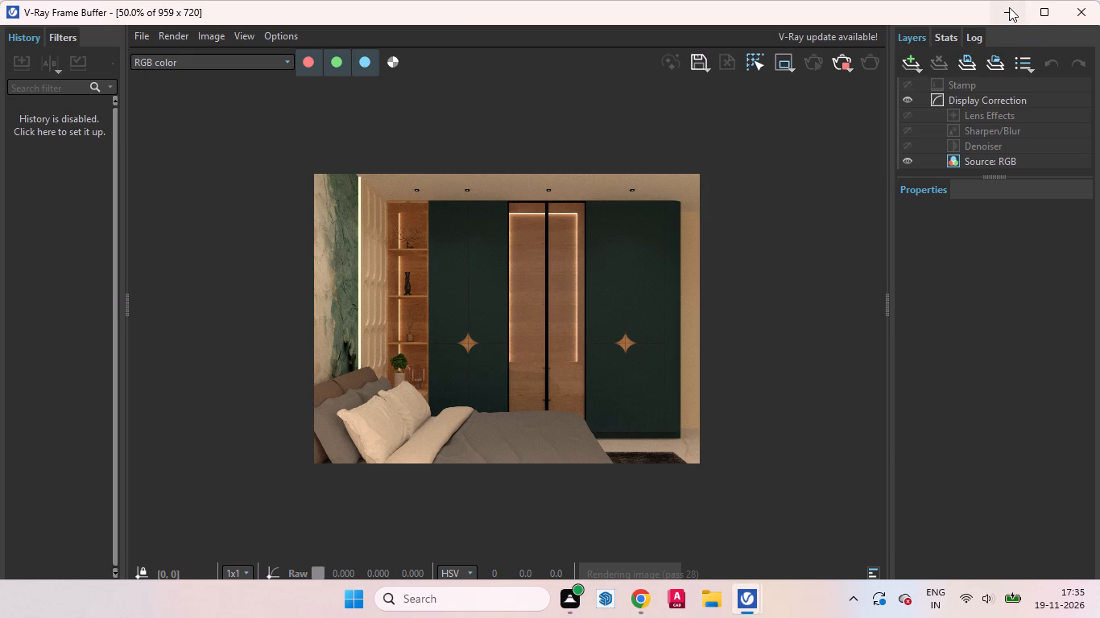
Review the V-Ray log entries on light cache, adaptive lights, memory usage and noise threshold, and minimize the log window.
left_click(874, 574)
scroll(610, 334, "down", 5)
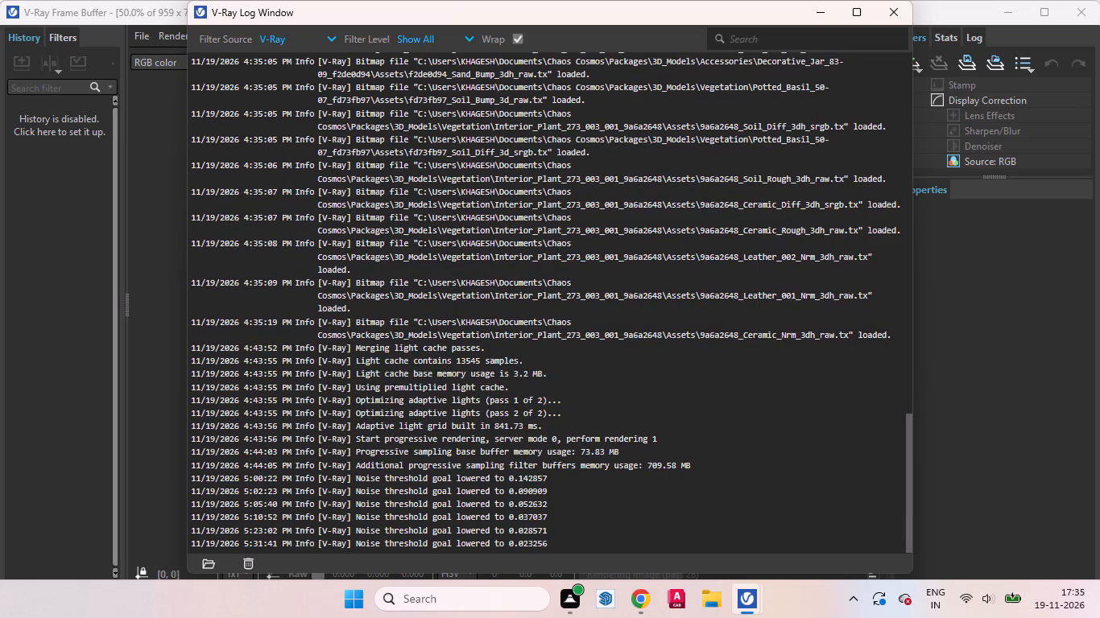
left_click_drag(581, 494, 512, 299)
left_click(672, 424)
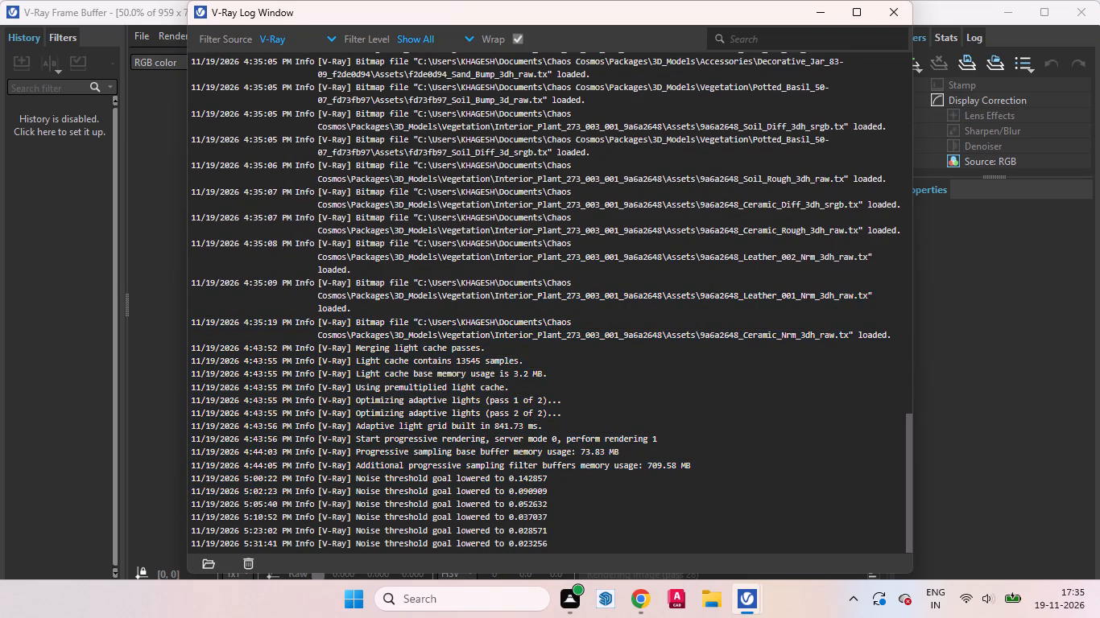
left_click_drag(507, 373, 672, 386)
left_click(612, 413)
left_click_drag(546, 400, 626, 402)
left_click_drag(547, 412, 590, 414)
left_click(590, 426)
left_click_drag(650, 440, 693, 438)
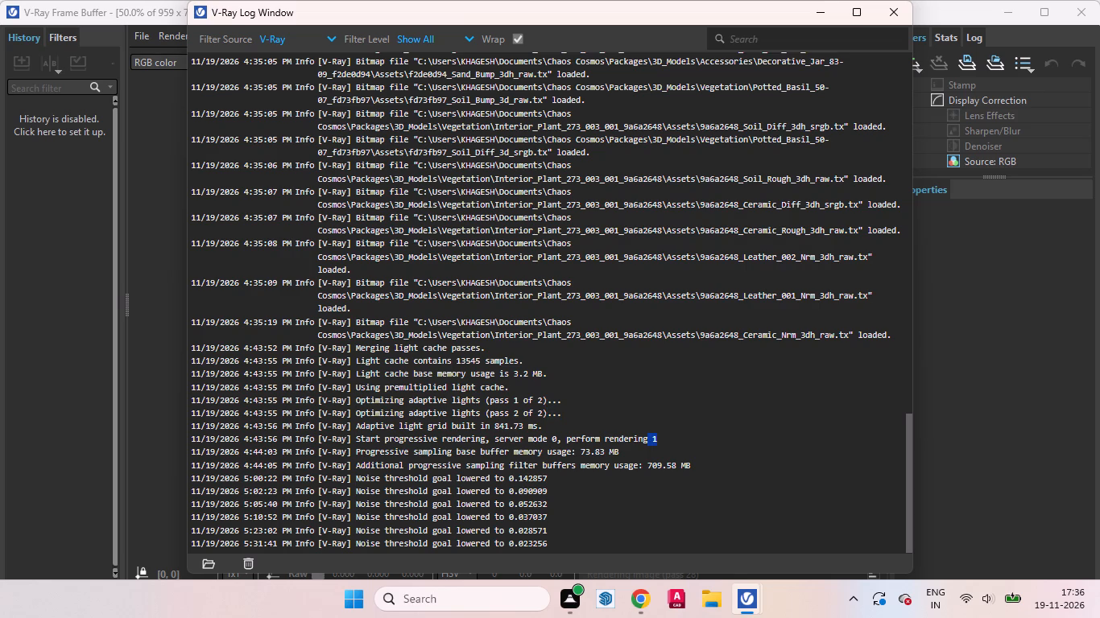
left_click_drag(693, 438, 693, 438)
left_click_drag(647, 463, 729, 466)
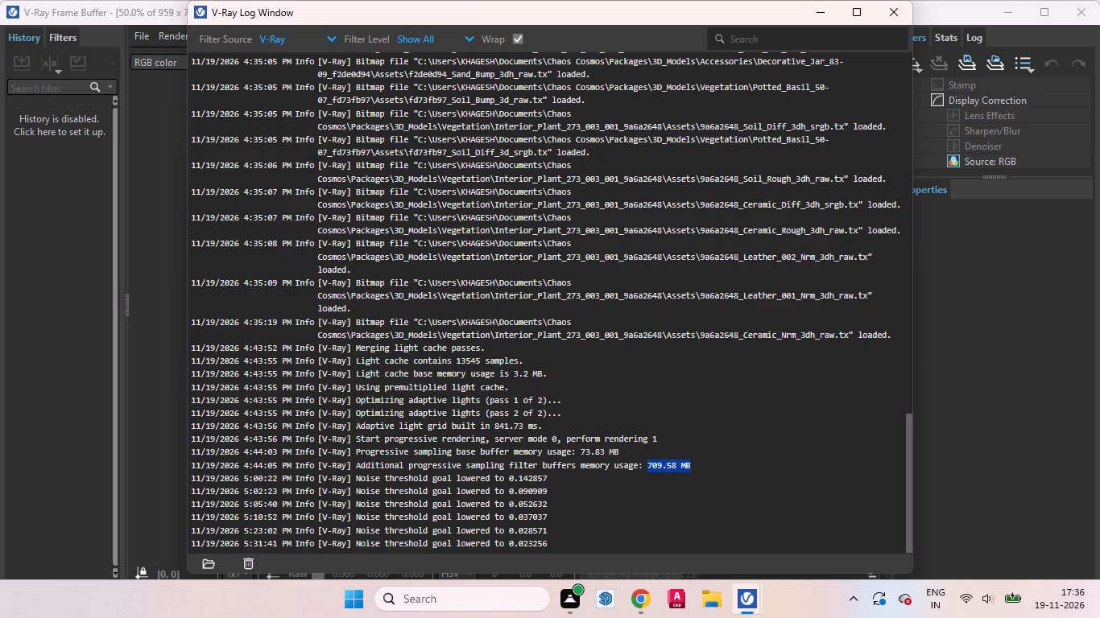
left_click(734, 469)
left_click(619, 488)
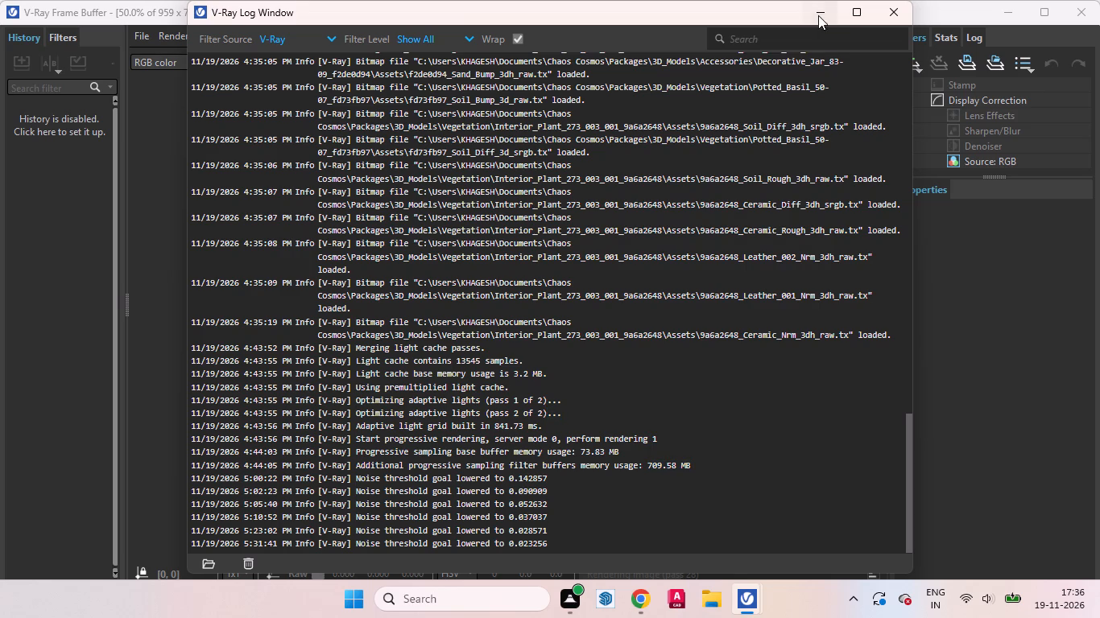
left_click(817, 14)
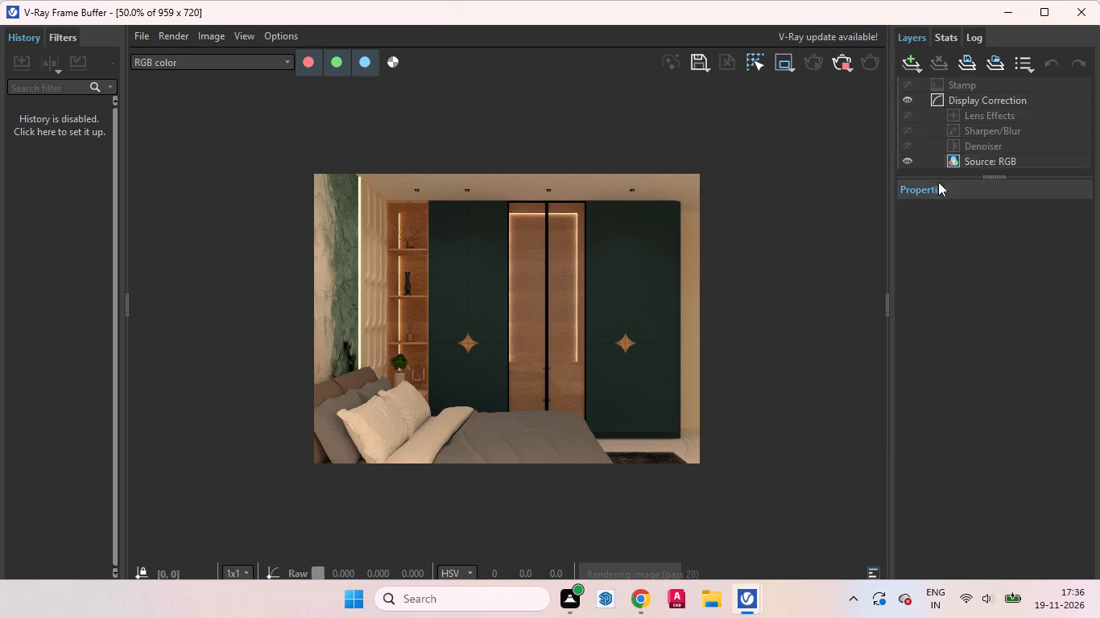
Minimize the V-Ray Frame Buffer to return to the SketchUp model.
left_click(1002, 10)
Copy the small truncated cone with its pointed underside from the large cone's tip to beside the large cone's base.
scroll(530, 356, "down", 3)
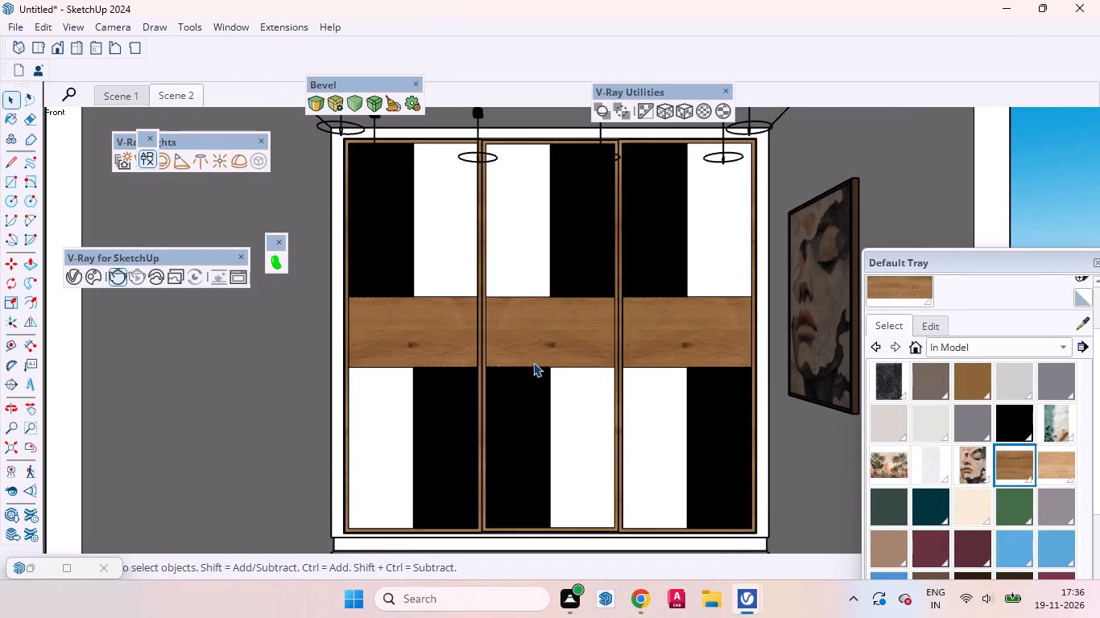
scroll(600, 360, "down", 9)
scroll(815, 320, "up", 2)
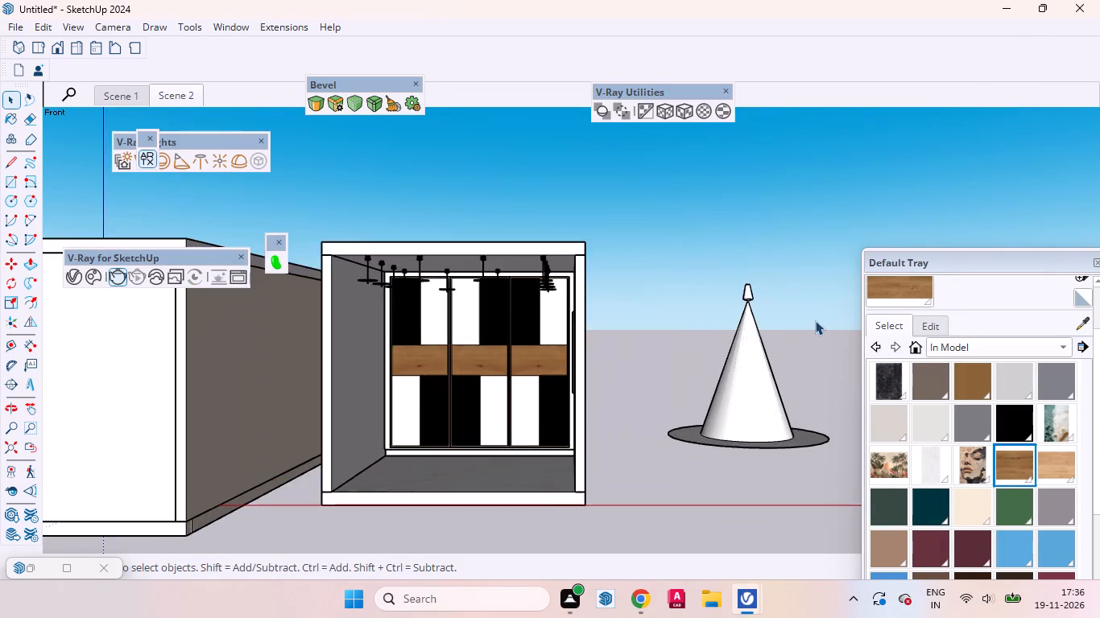
scroll(815, 320, "up", 16)
middle_click_drag(751, 311, 675, 328)
middle_click_drag(763, 317, 780, 276)
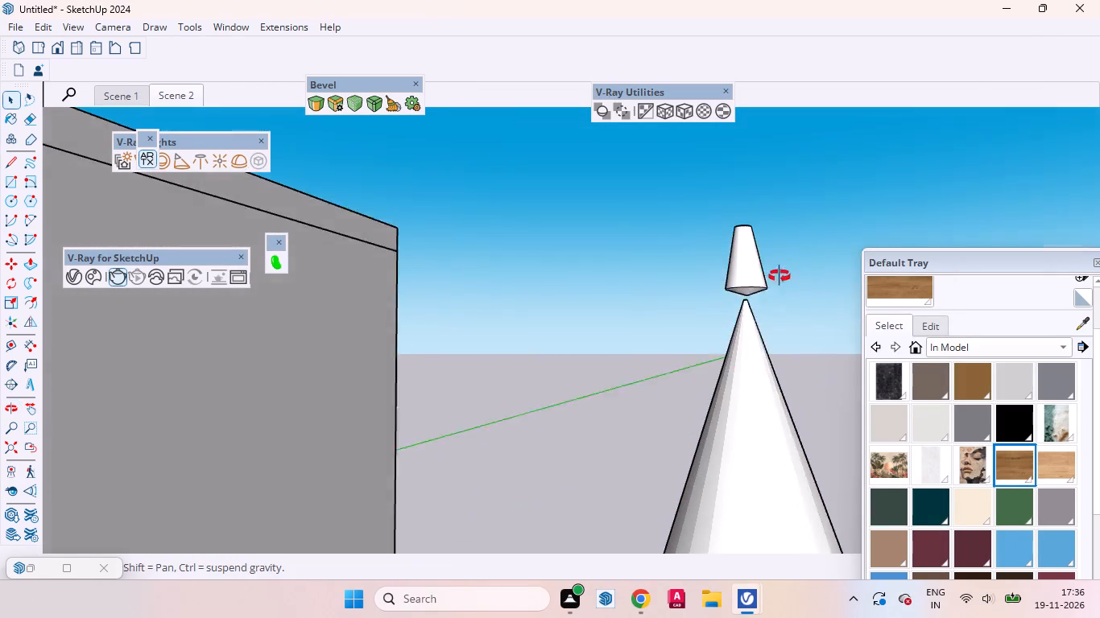
middle_click_drag(780, 276, 787, 263)
left_click_drag(784, 288, 741, 250)
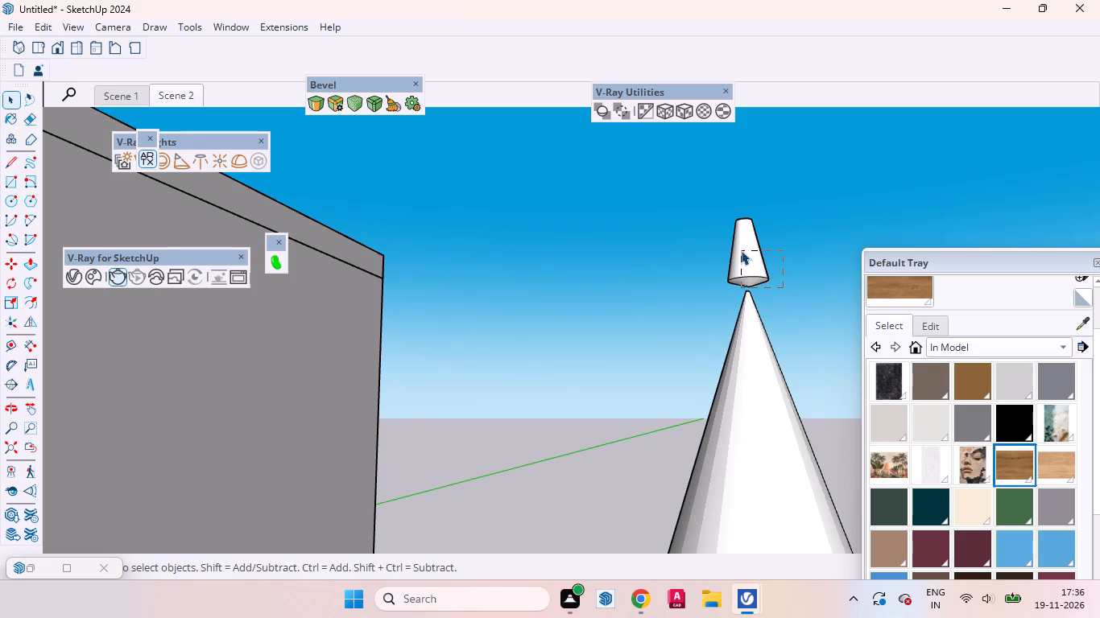
left_click_drag(741, 250, 715, 200)
key("m")
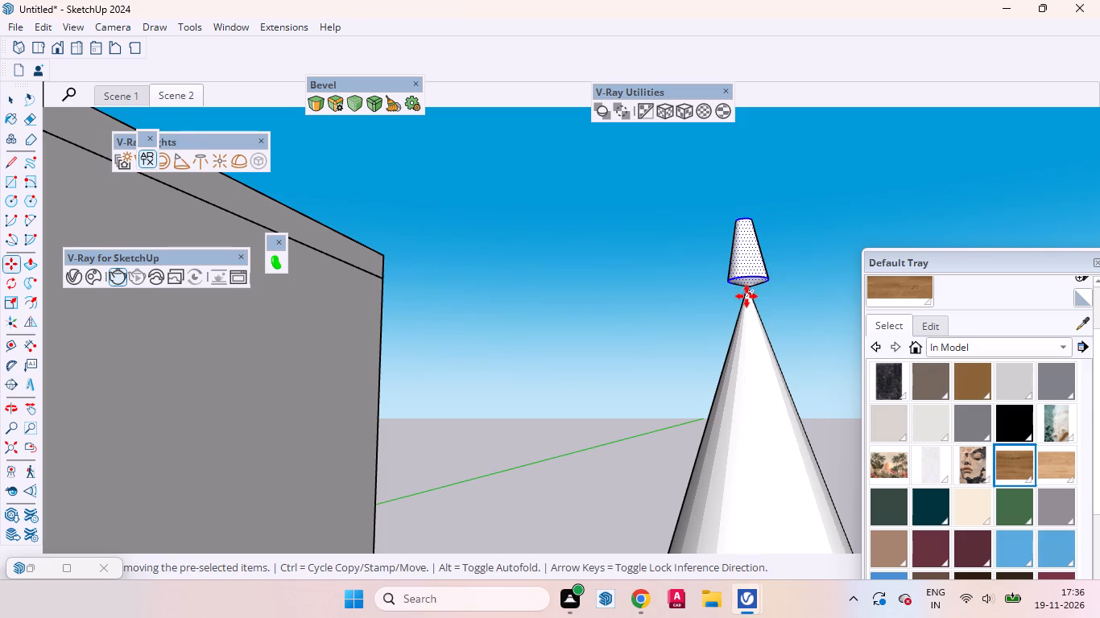
left_click(766, 297)
scroll(768, 367, "down", 5)
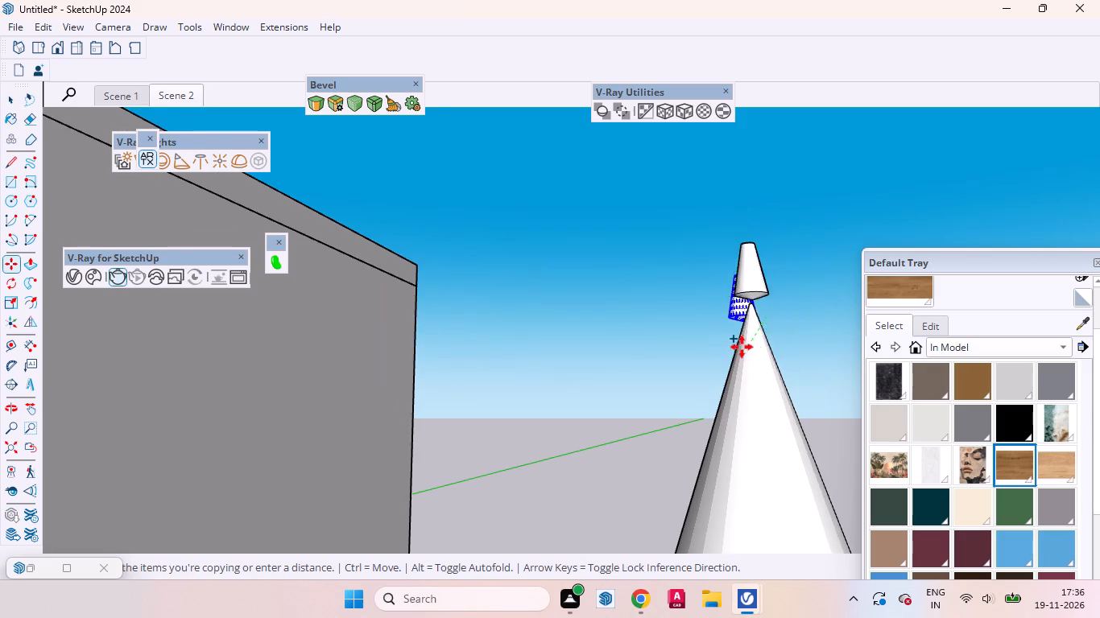
scroll(742, 347, "down", 12)
scroll(763, 476, "up", 7)
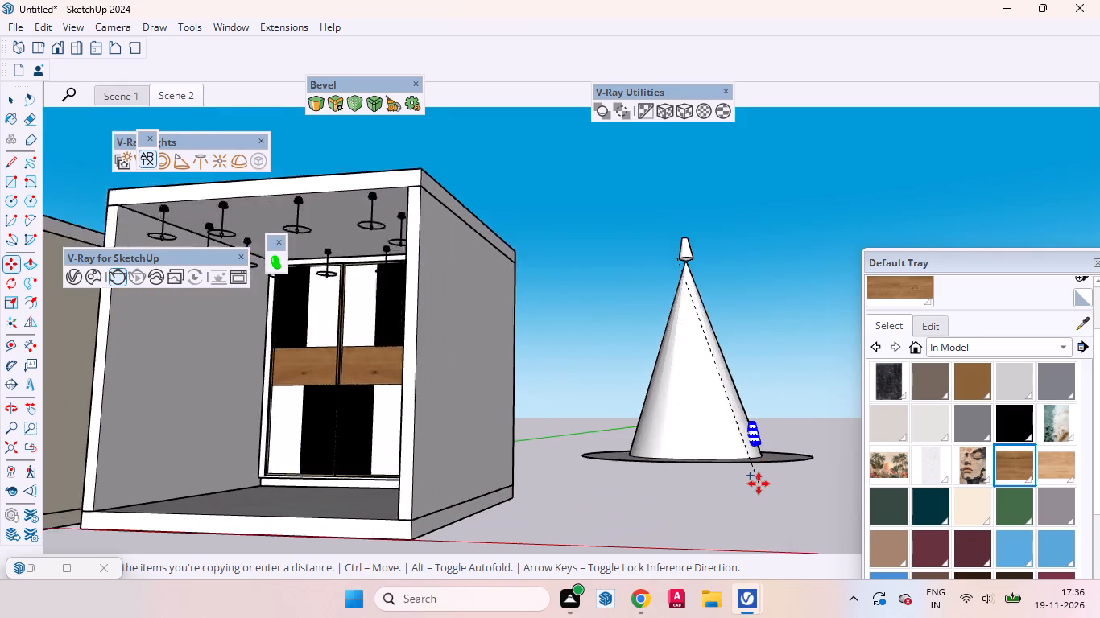
left_click(789, 484)
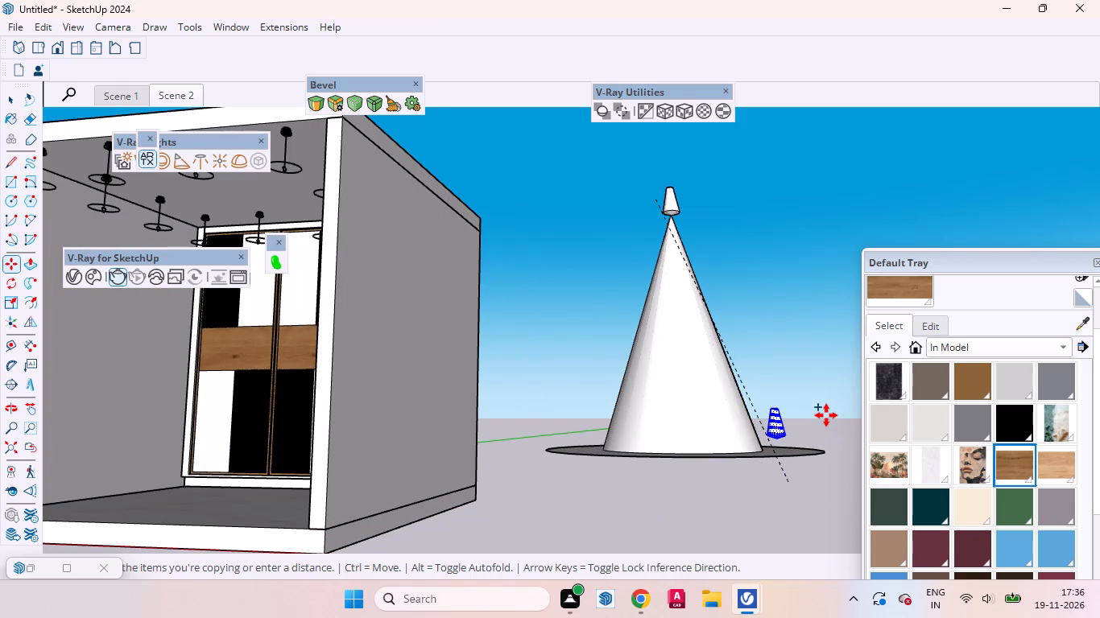
key("space")
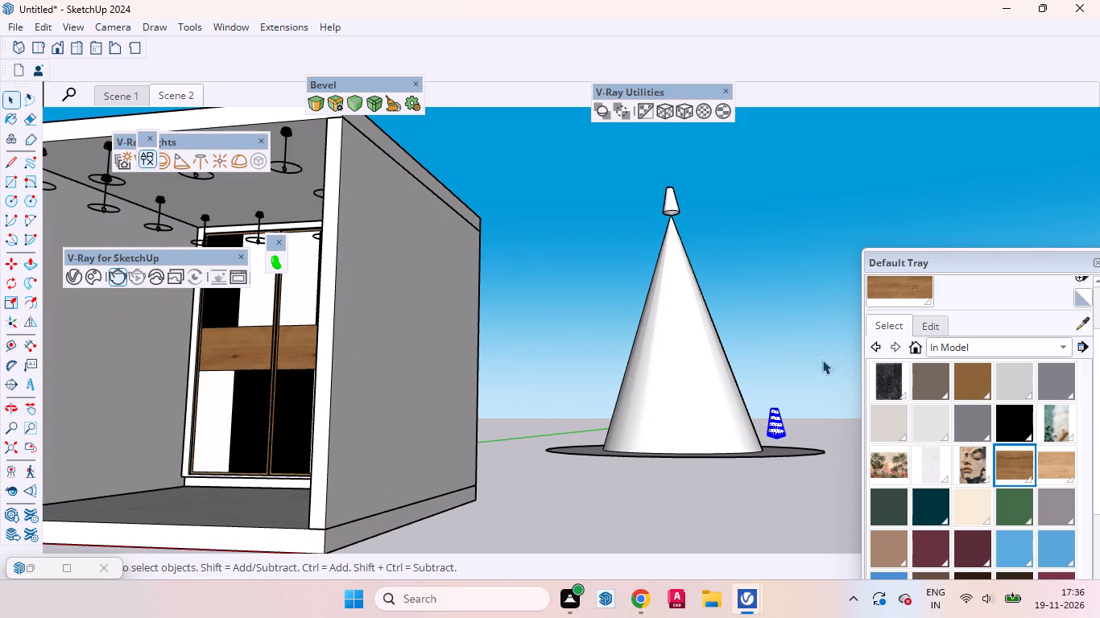
left_click(820, 395)
Delete the sloped side surface of the copied small cone, keeping its top circle and pointed underside.
scroll(788, 424, "up", 10)
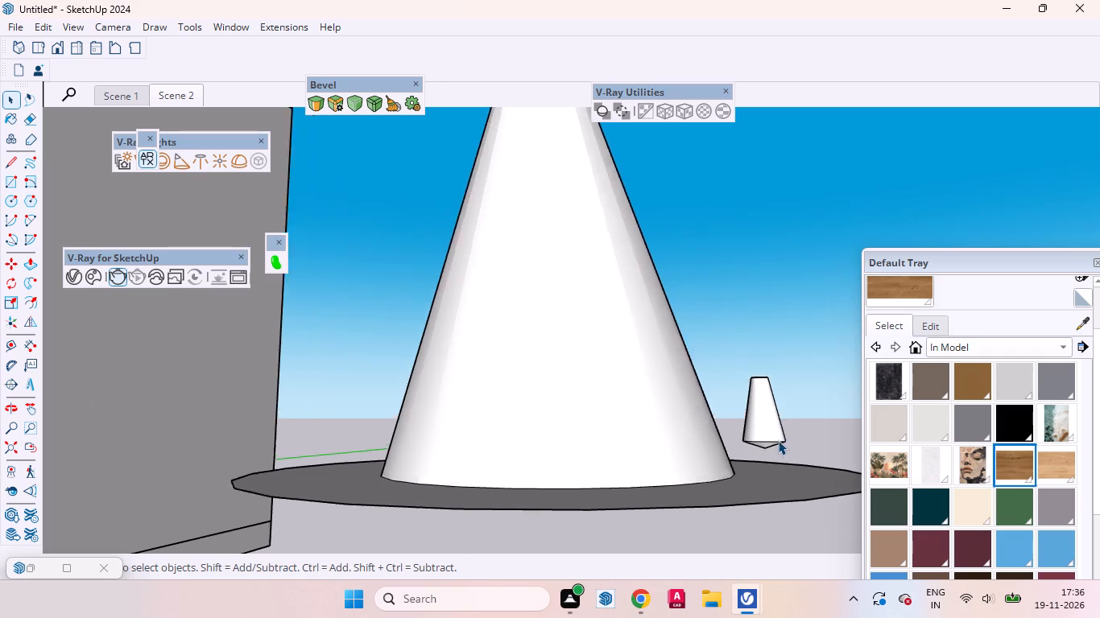
scroll(778, 440, "up", 4)
middle_click_drag(739, 432, 788, 459)
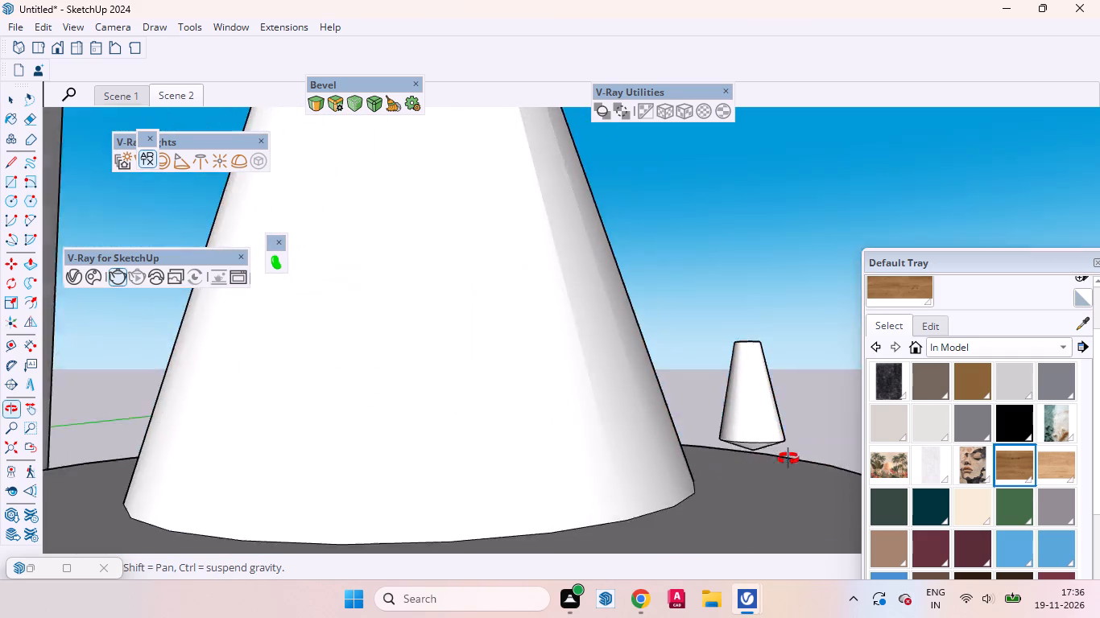
middle_click_drag(788, 459, 882, 406)
left_click_drag(774, 463, 697, 339)
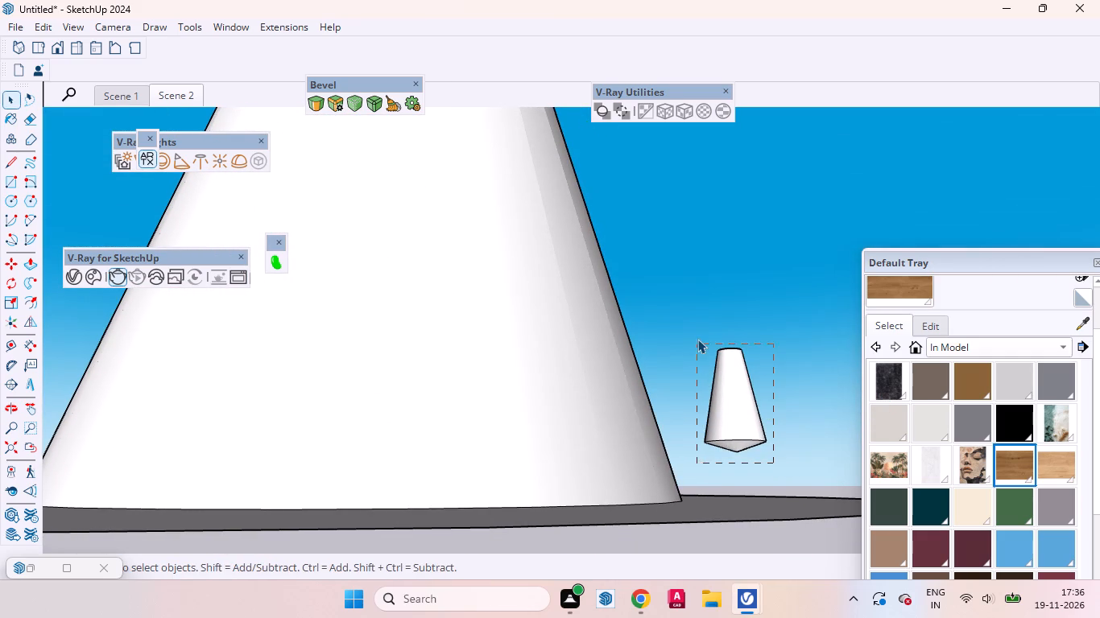
left_click_drag(697, 339, 697, 330)
left_click(723, 400)
scroll(767, 426, "up", 5)
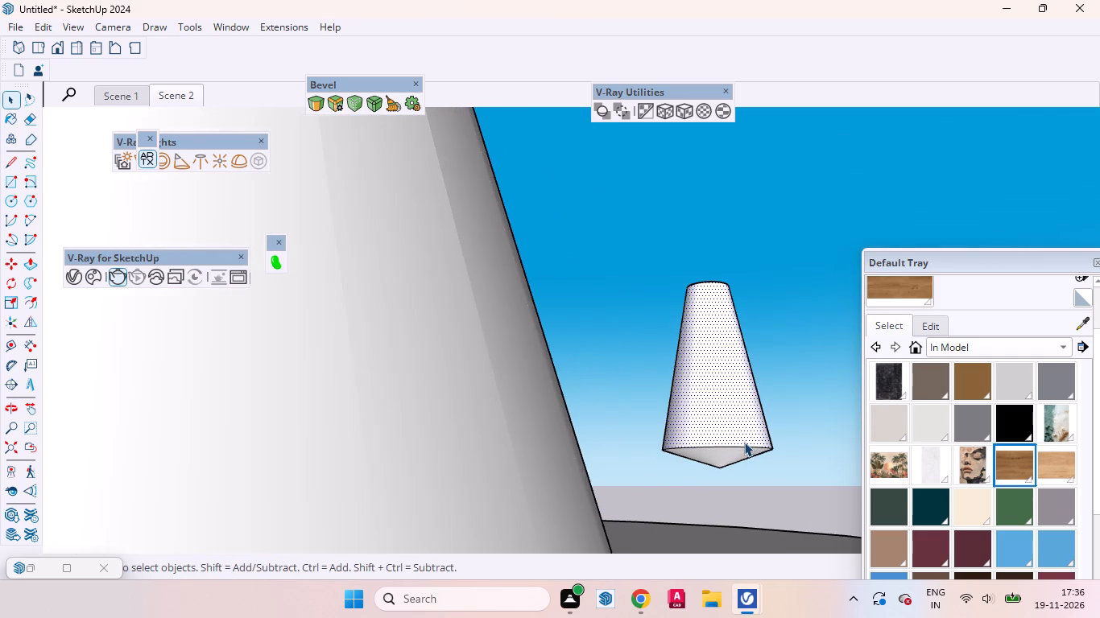
middle_click_drag(763, 411, 603, 588)
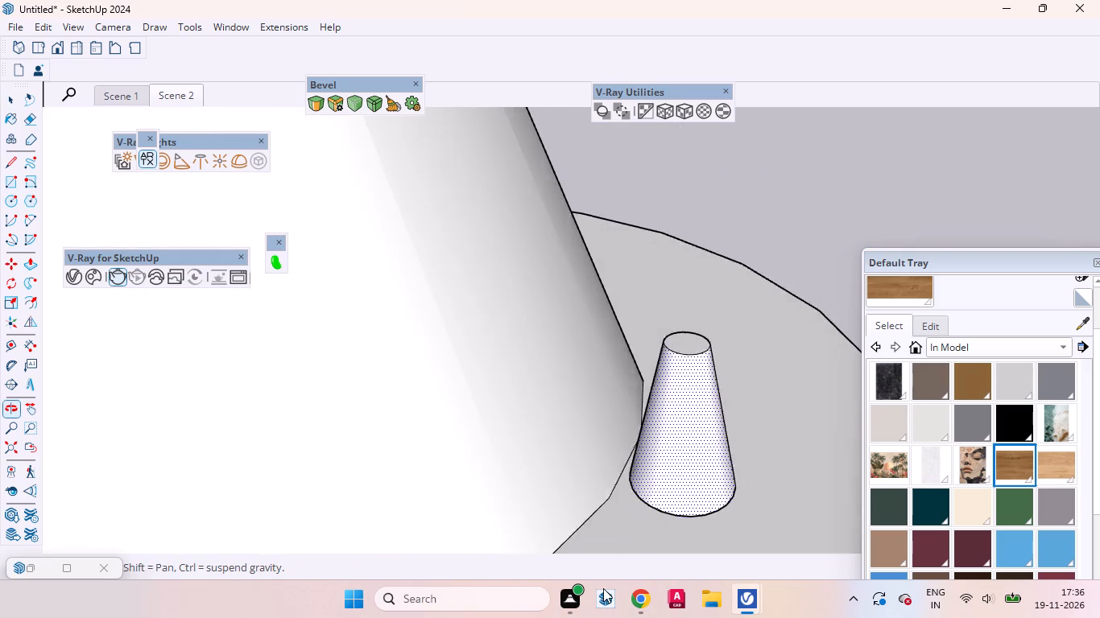
middle_click_drag(603, 588, 603, 595)
scroll(635, 399, "down", 12)
scroll(672, 406, "up", 5)
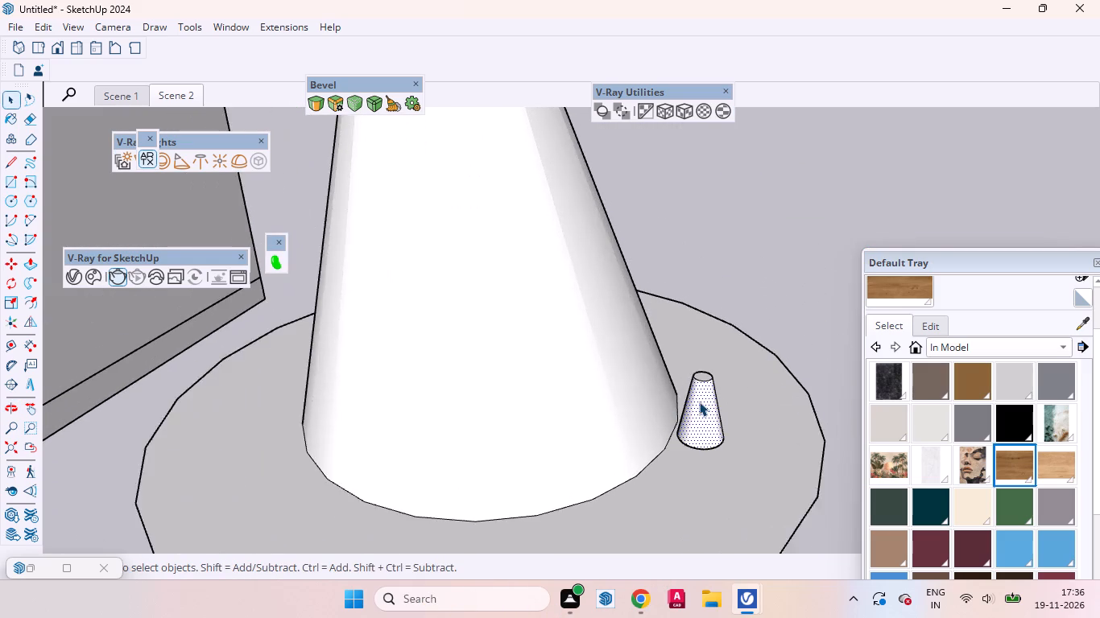
key("Delete")
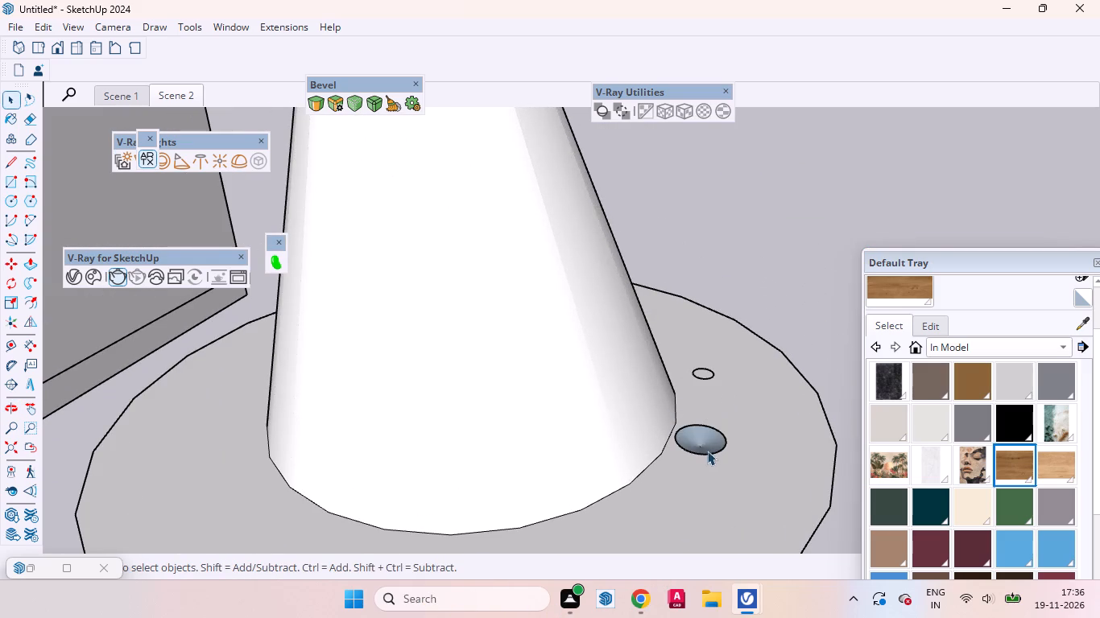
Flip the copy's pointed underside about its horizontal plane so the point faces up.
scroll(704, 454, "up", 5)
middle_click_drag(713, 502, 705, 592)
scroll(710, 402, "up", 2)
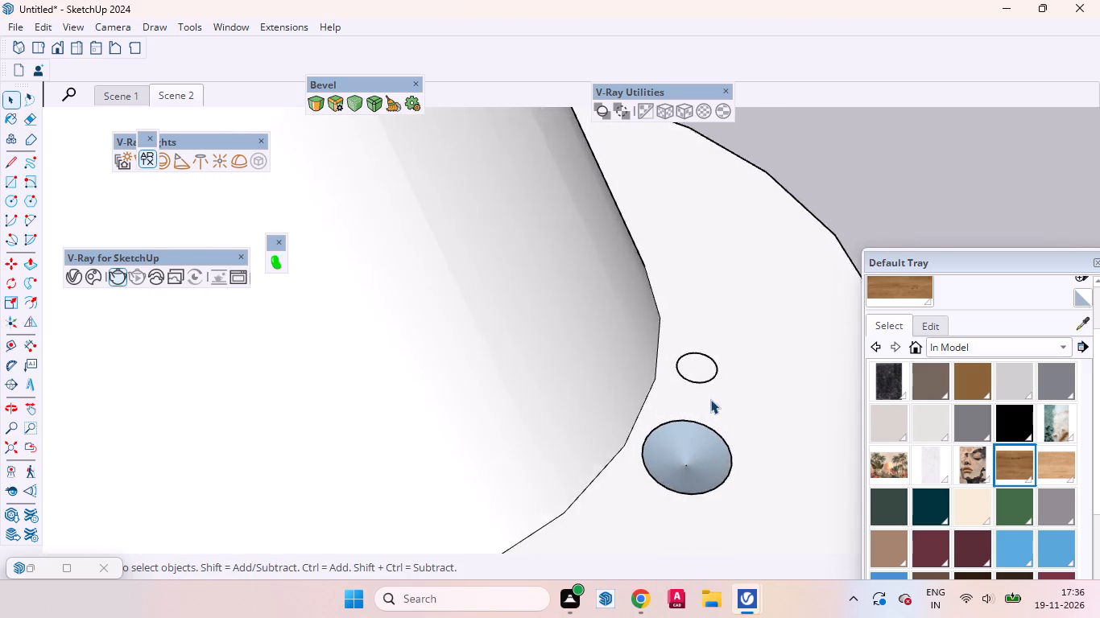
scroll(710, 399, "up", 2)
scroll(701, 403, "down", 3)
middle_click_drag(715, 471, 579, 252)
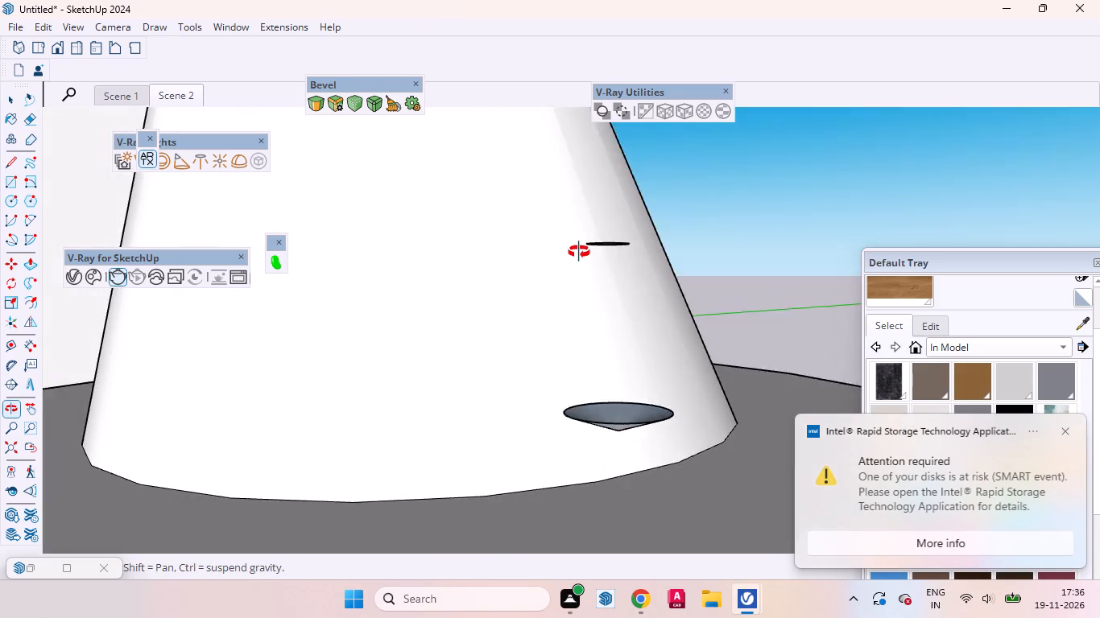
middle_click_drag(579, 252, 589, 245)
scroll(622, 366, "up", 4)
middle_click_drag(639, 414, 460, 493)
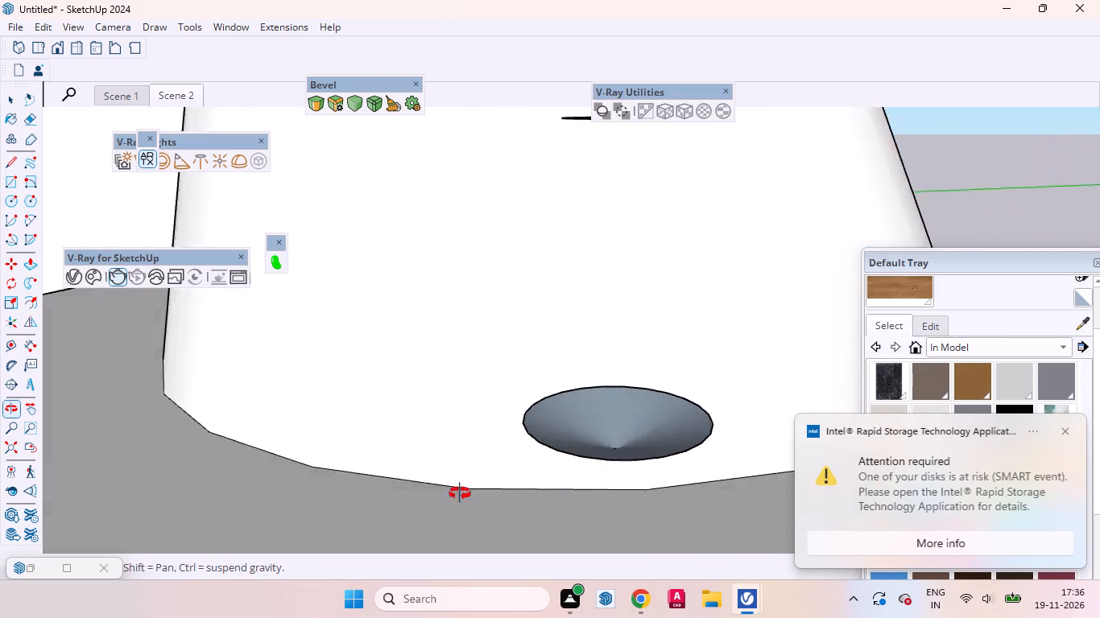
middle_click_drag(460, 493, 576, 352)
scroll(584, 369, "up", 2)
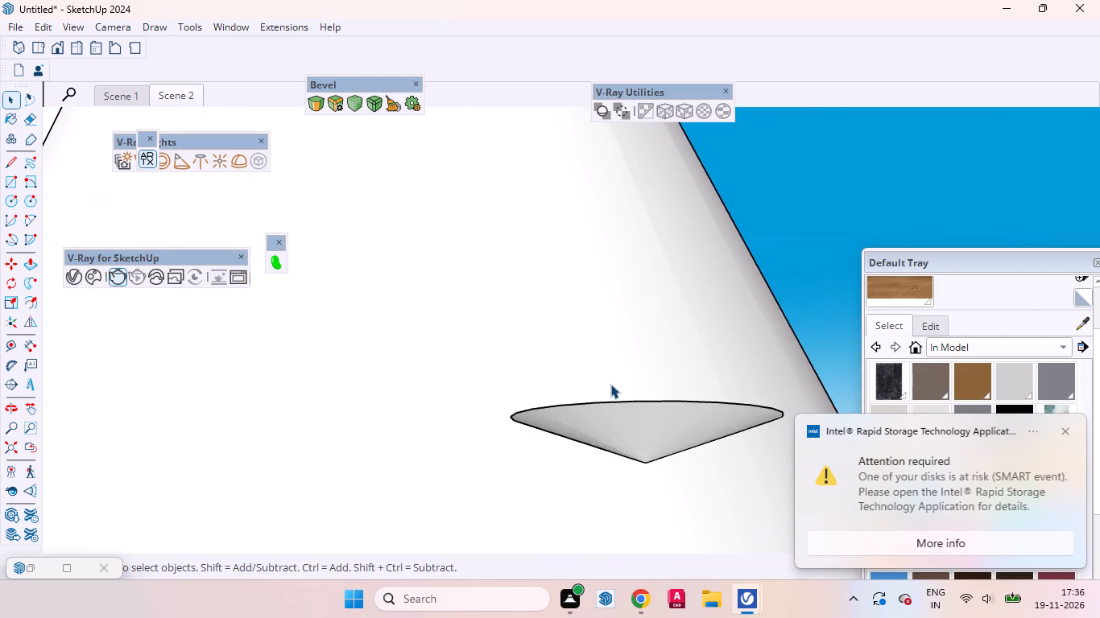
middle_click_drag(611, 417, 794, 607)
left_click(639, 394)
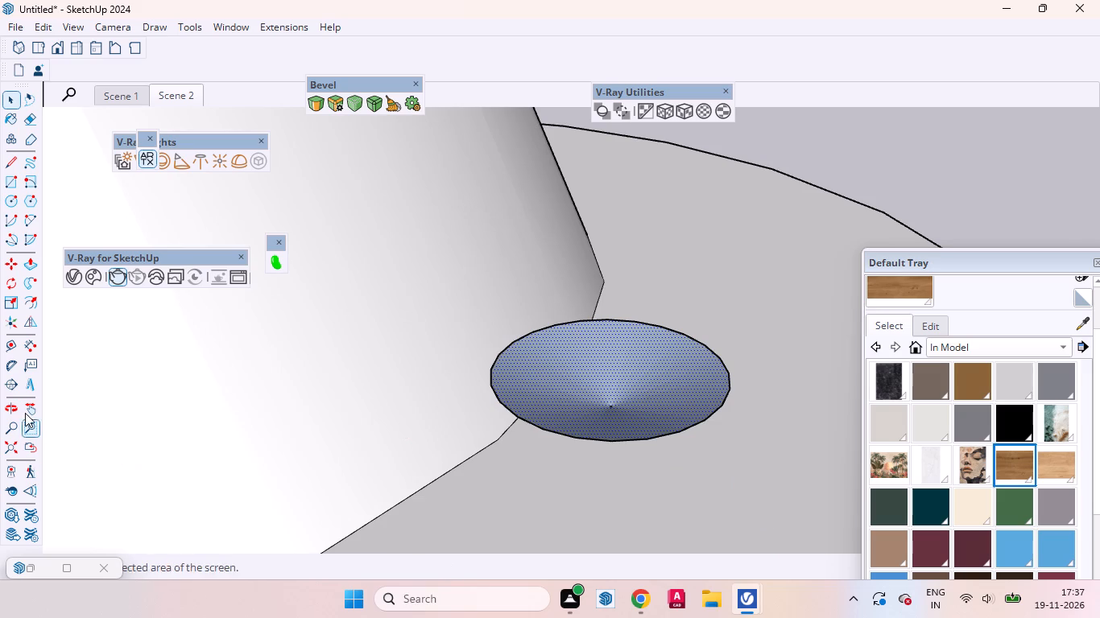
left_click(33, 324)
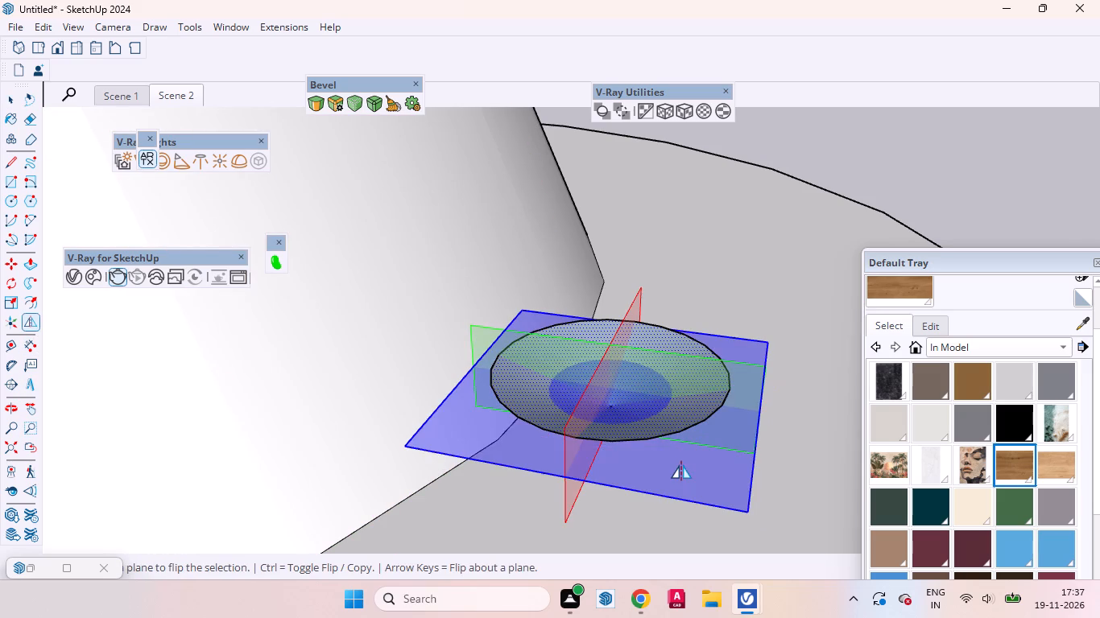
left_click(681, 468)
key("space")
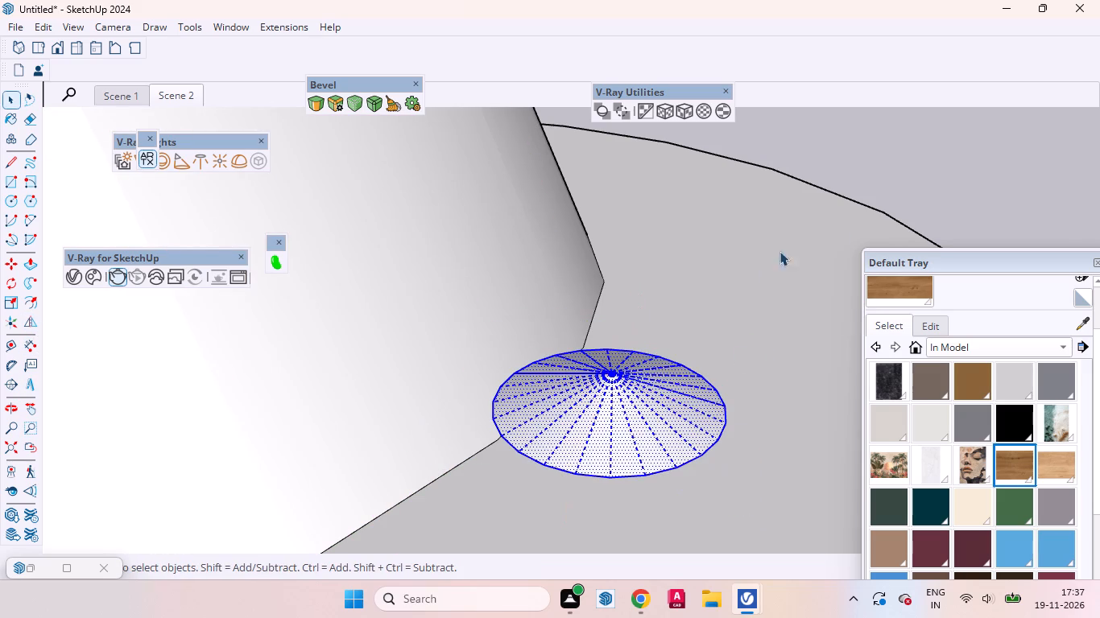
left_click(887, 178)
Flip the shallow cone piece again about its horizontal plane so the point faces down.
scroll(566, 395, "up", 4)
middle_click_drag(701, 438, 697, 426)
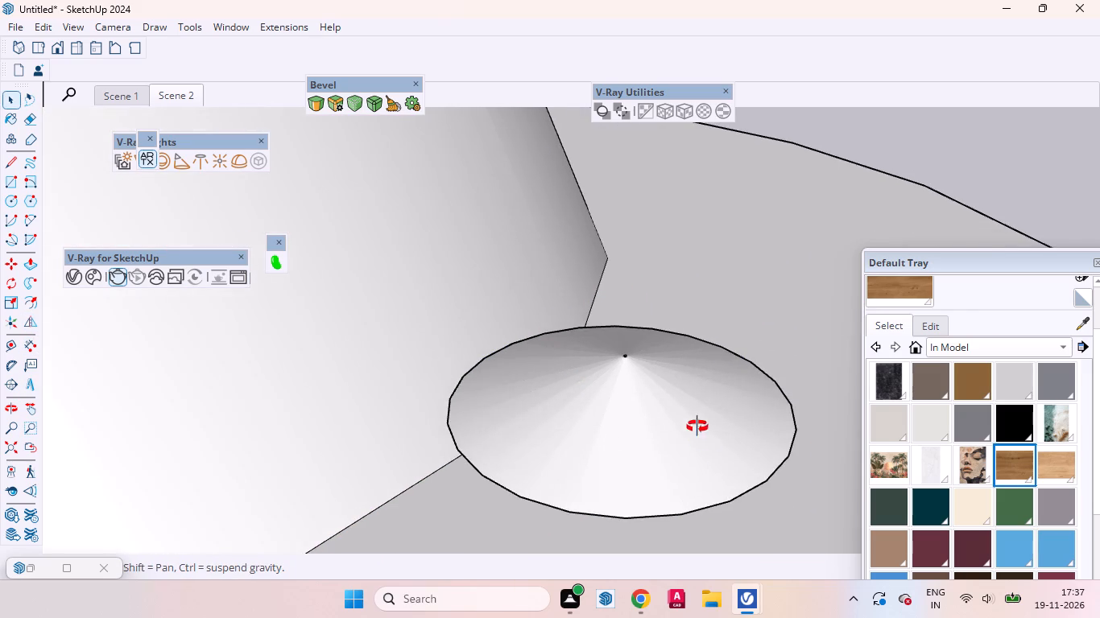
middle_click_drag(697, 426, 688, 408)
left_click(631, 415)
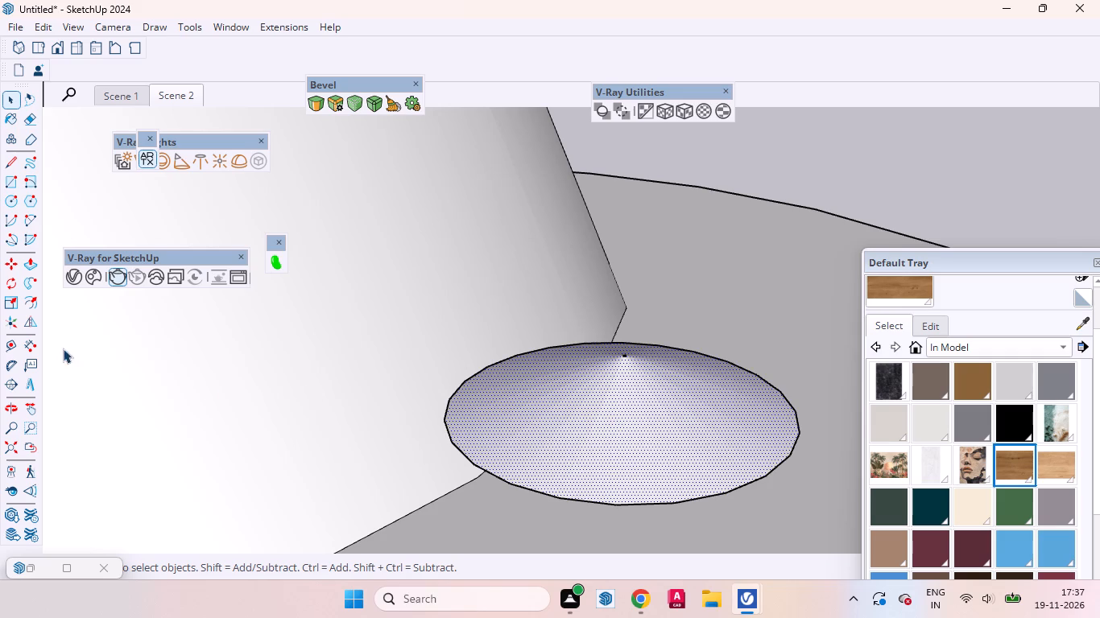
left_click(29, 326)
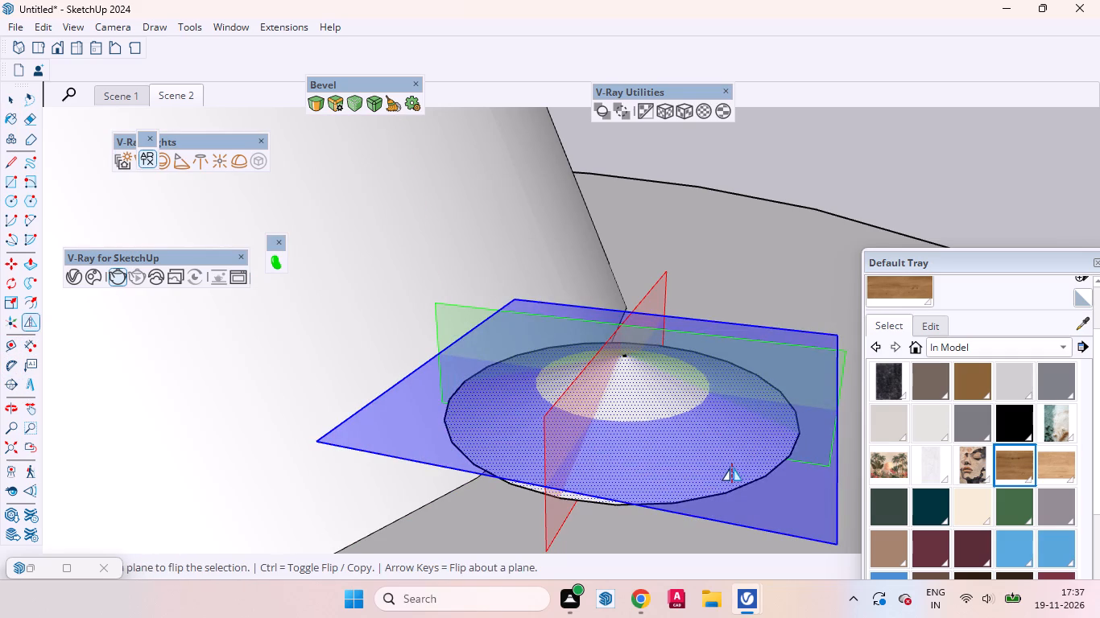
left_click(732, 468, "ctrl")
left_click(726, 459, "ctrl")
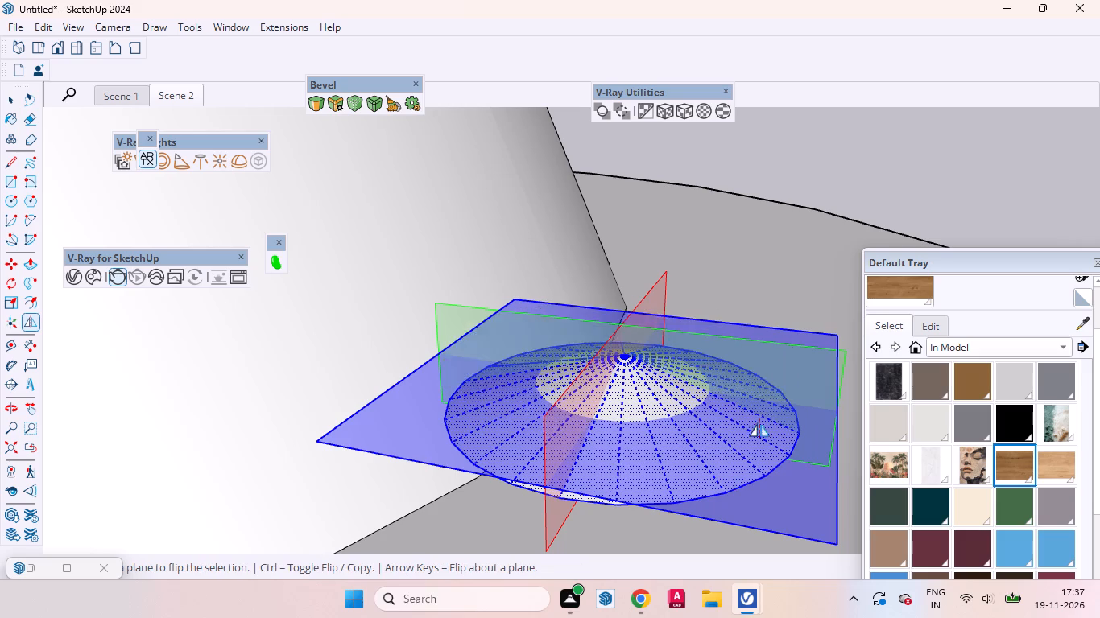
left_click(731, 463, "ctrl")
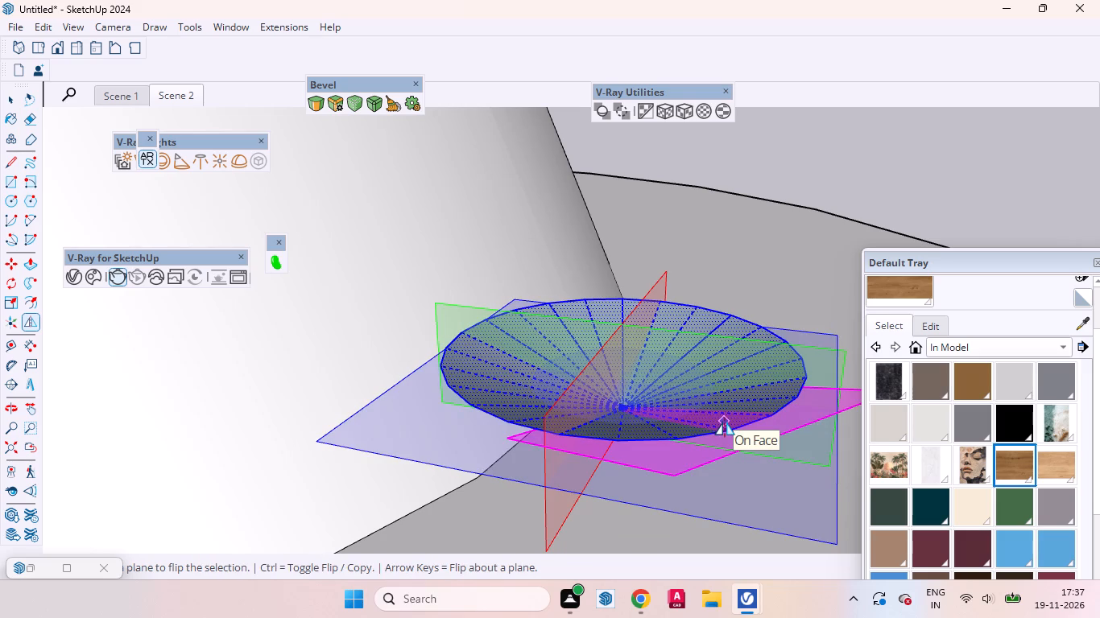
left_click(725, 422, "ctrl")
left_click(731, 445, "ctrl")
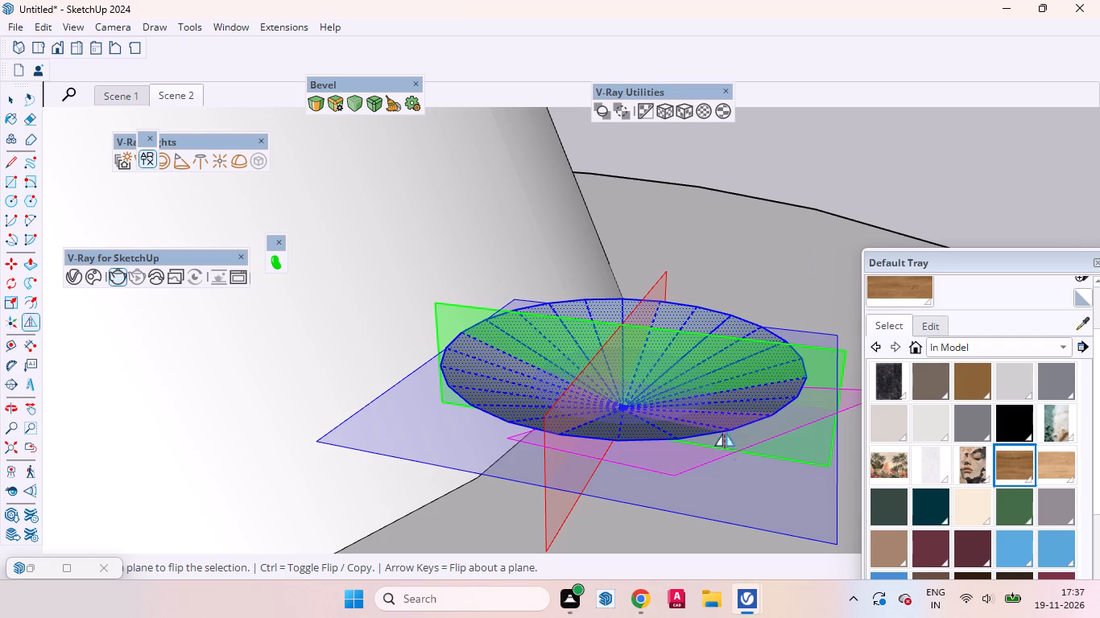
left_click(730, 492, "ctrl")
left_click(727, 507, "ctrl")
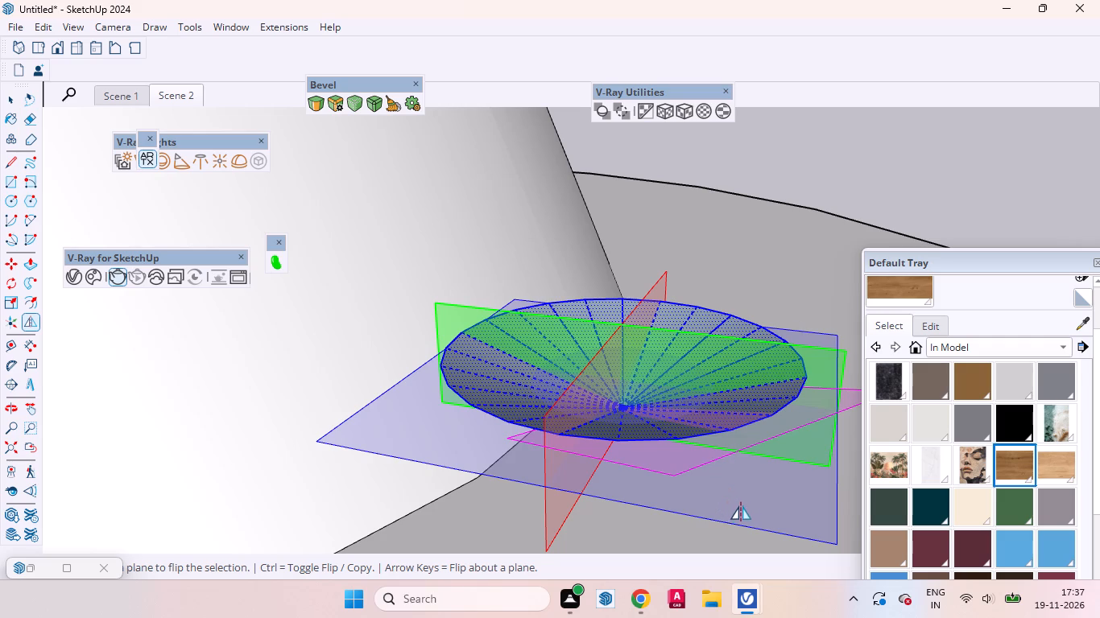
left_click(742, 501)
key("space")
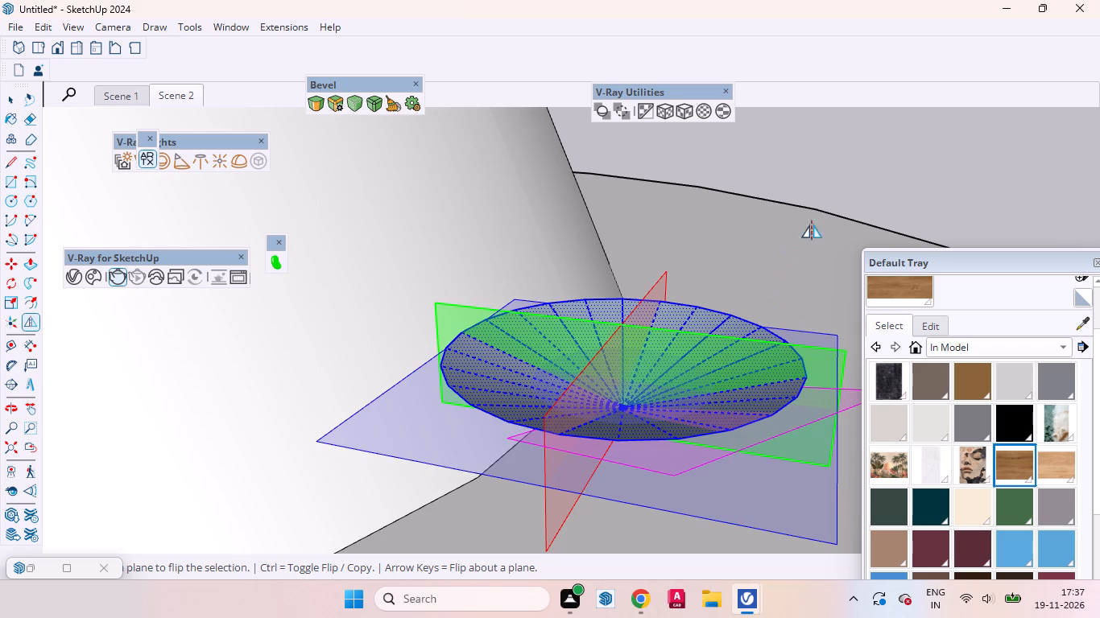
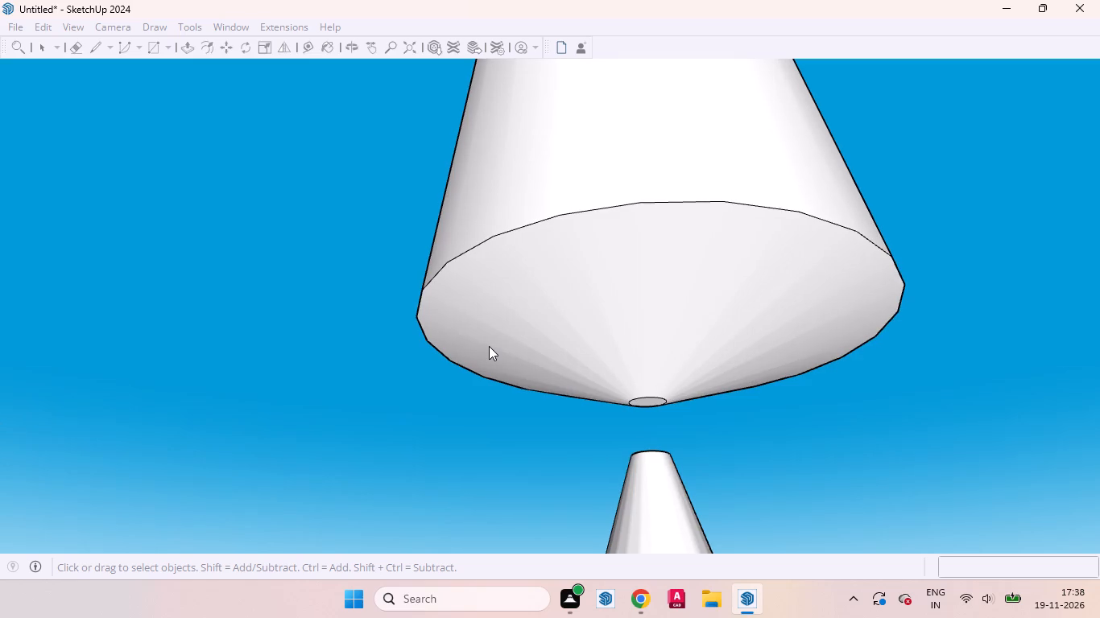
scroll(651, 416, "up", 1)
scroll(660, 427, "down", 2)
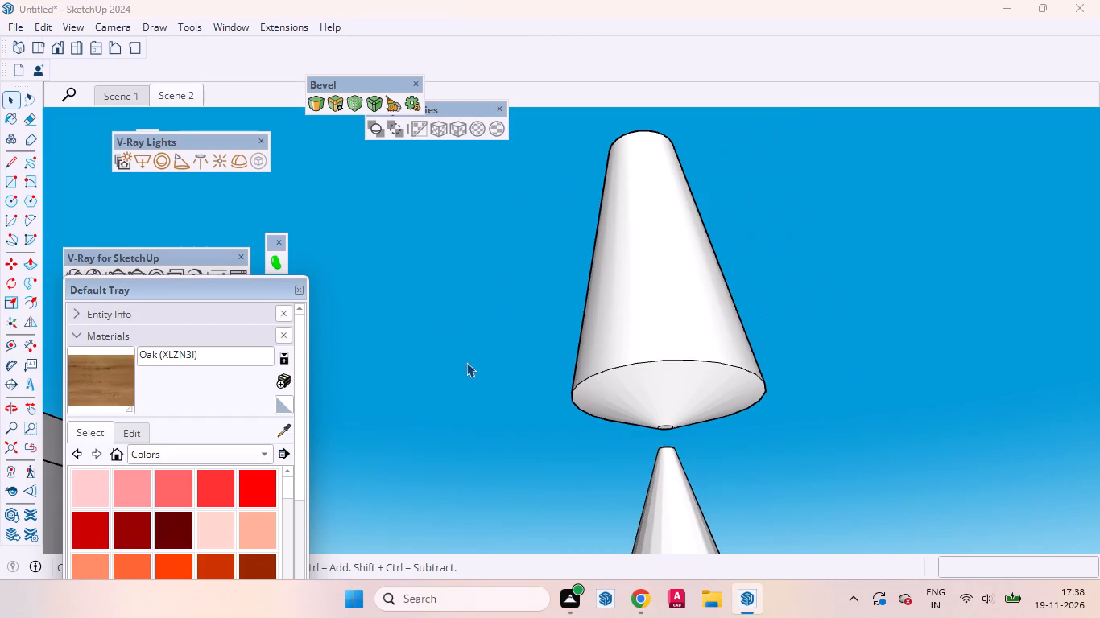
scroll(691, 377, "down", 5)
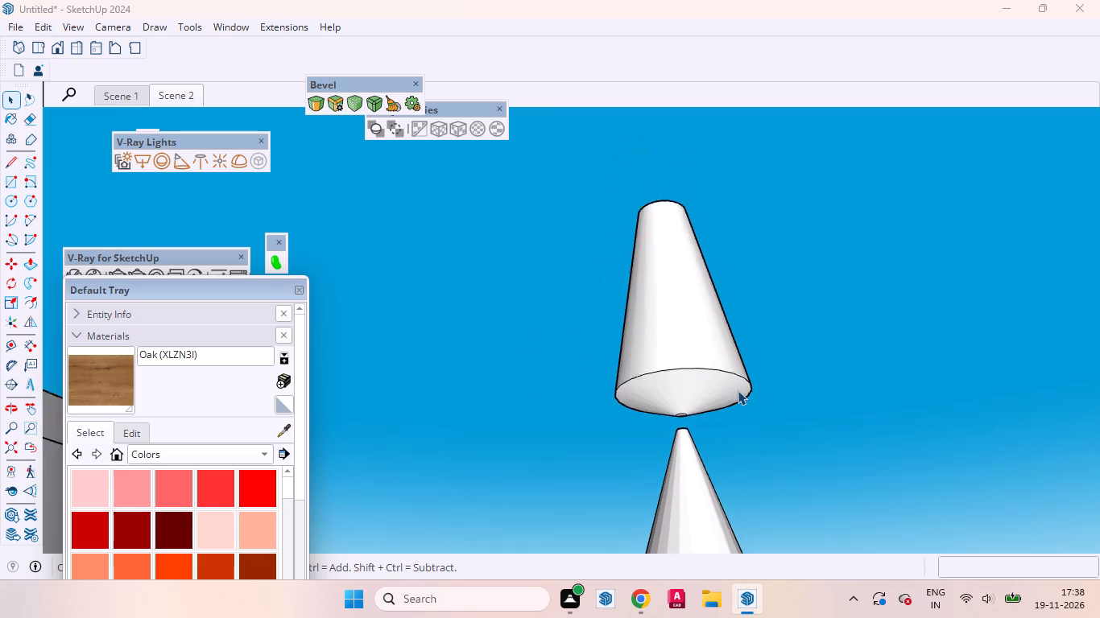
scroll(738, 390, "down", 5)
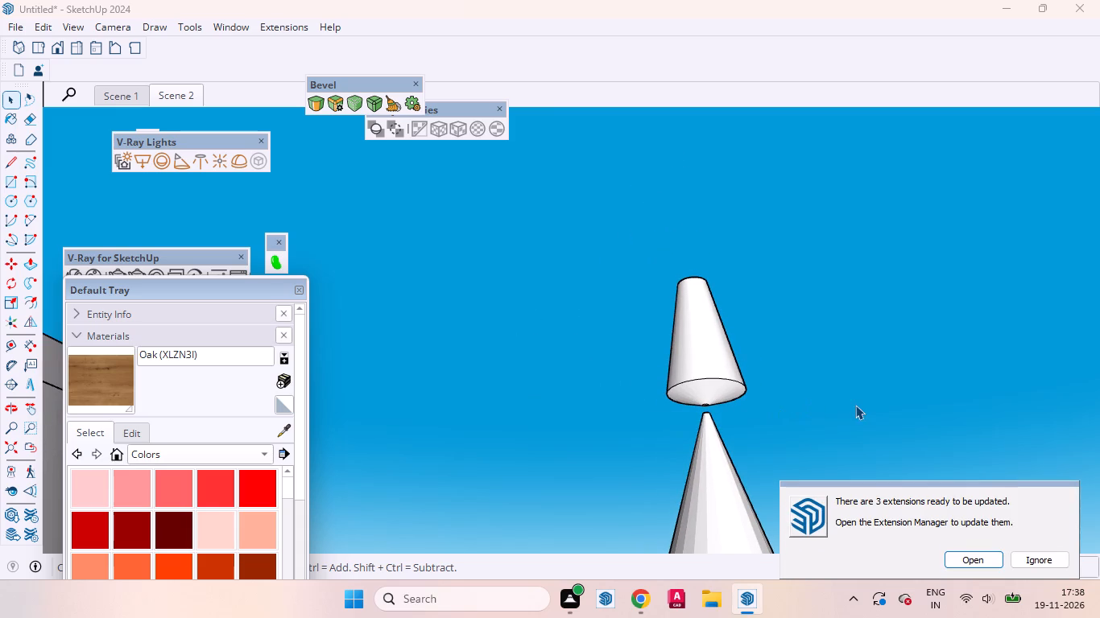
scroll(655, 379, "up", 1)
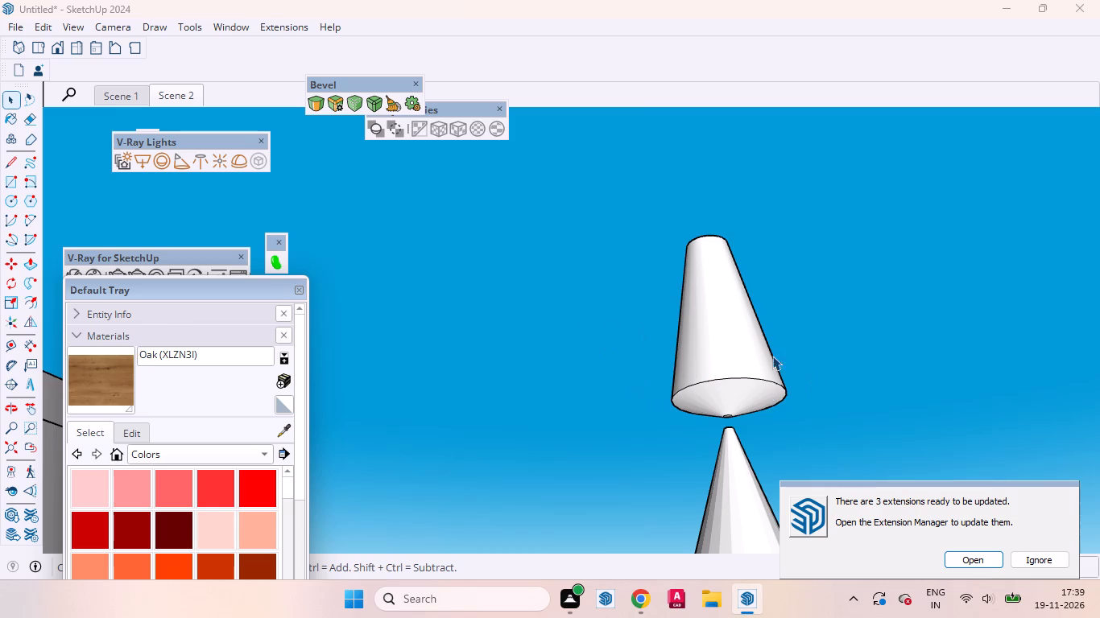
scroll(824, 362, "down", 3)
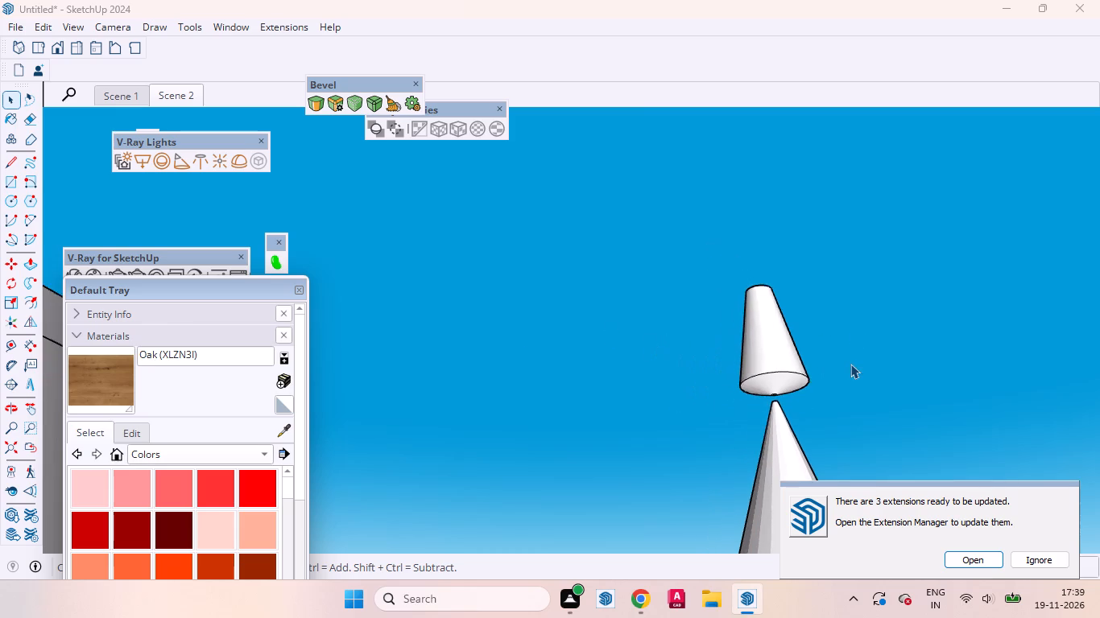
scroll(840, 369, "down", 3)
Dismiss the extension update notice and move the Default Tray clear of the V-Ray for SketchUp tools.
left_click(1032, 560)
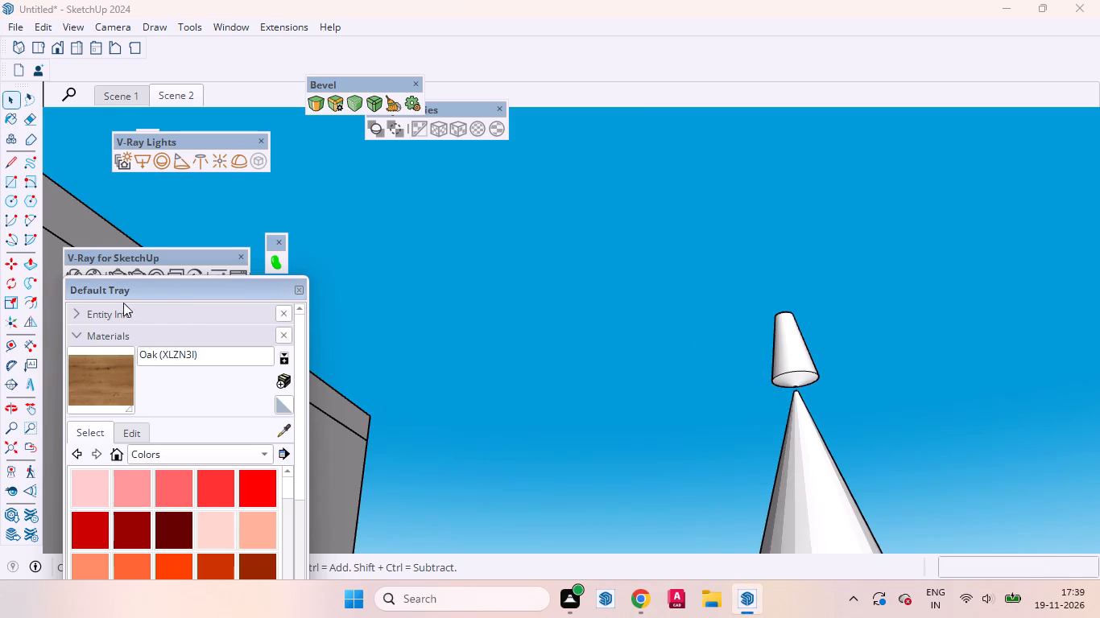
left_click_drag(178, 295, 842, 206)
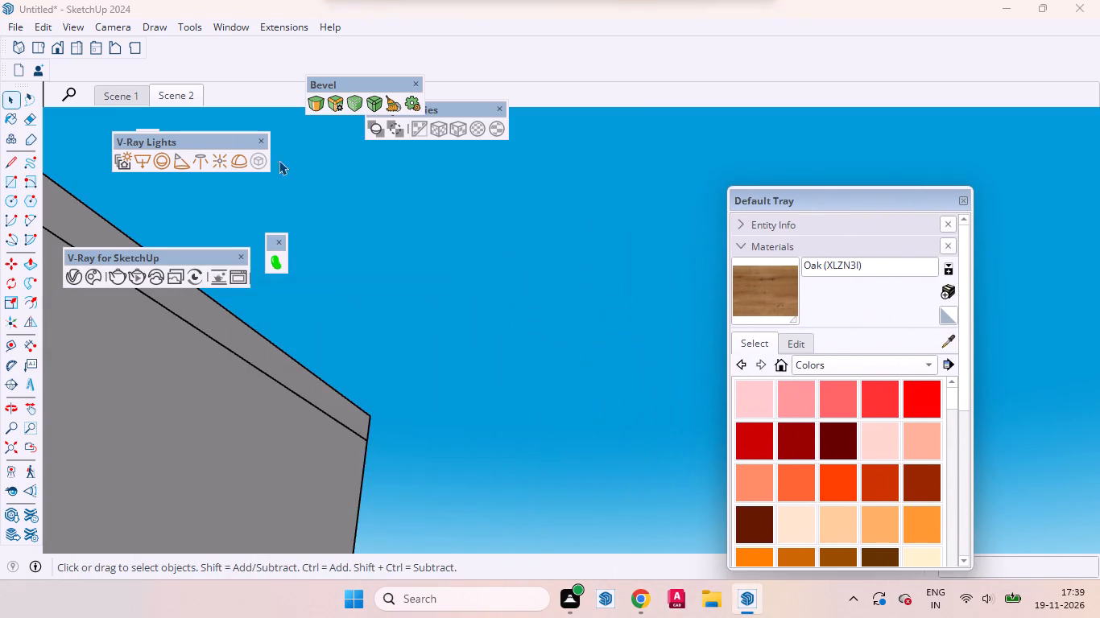
Switch to the Scene 1 bedroom view and set the V-Ray render quality to Medium+.
left_click(108, 95)
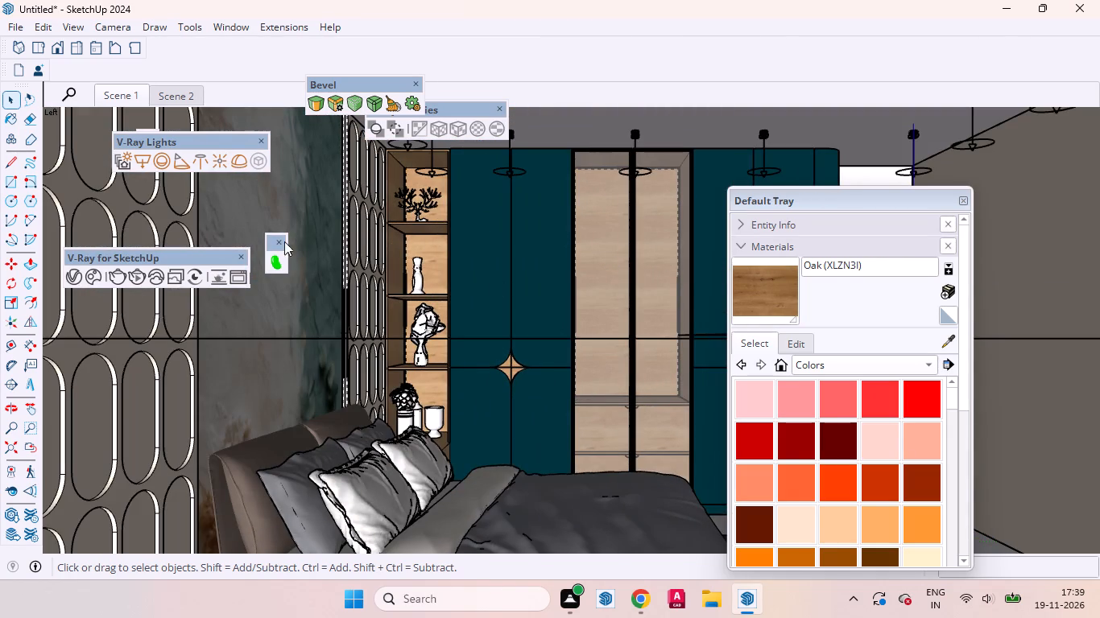
left_click(72, 280)
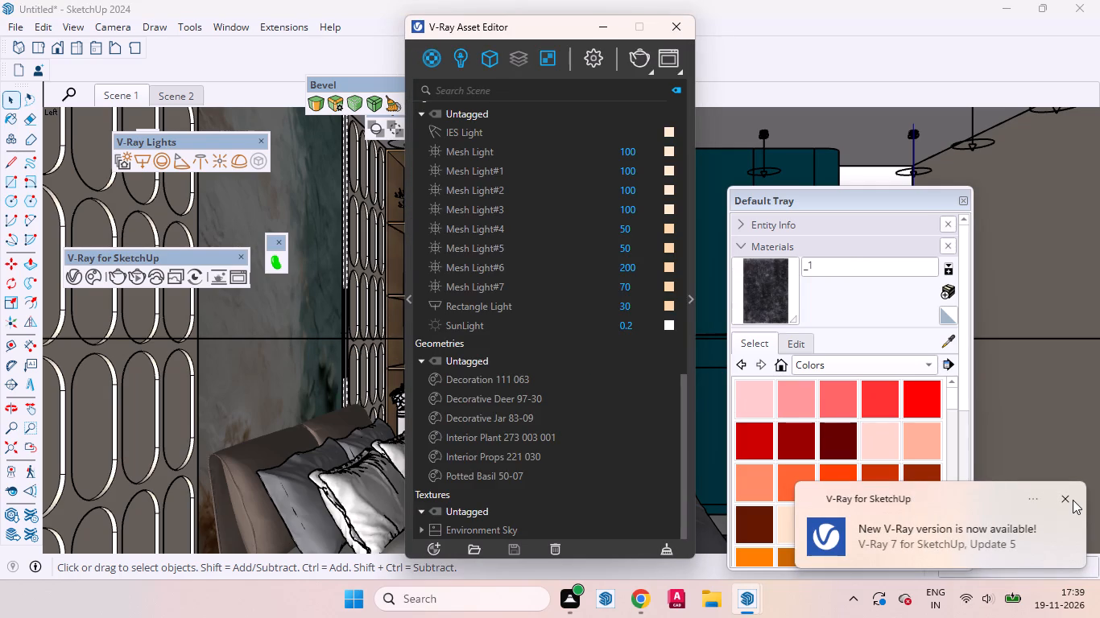
left_click(1073, 500)
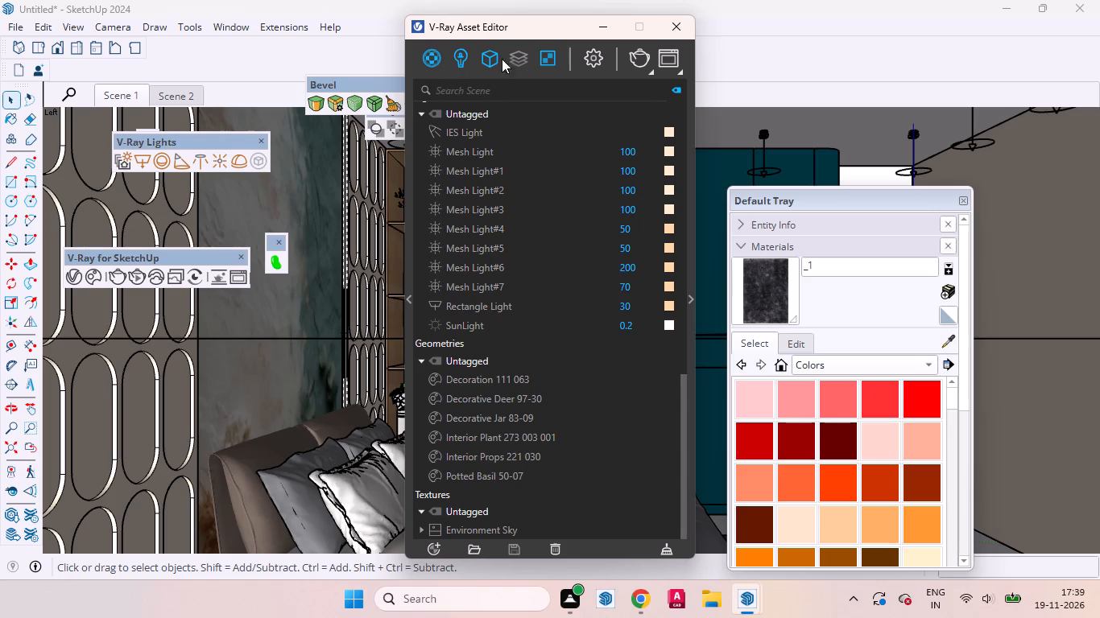
left_click(601, 61)
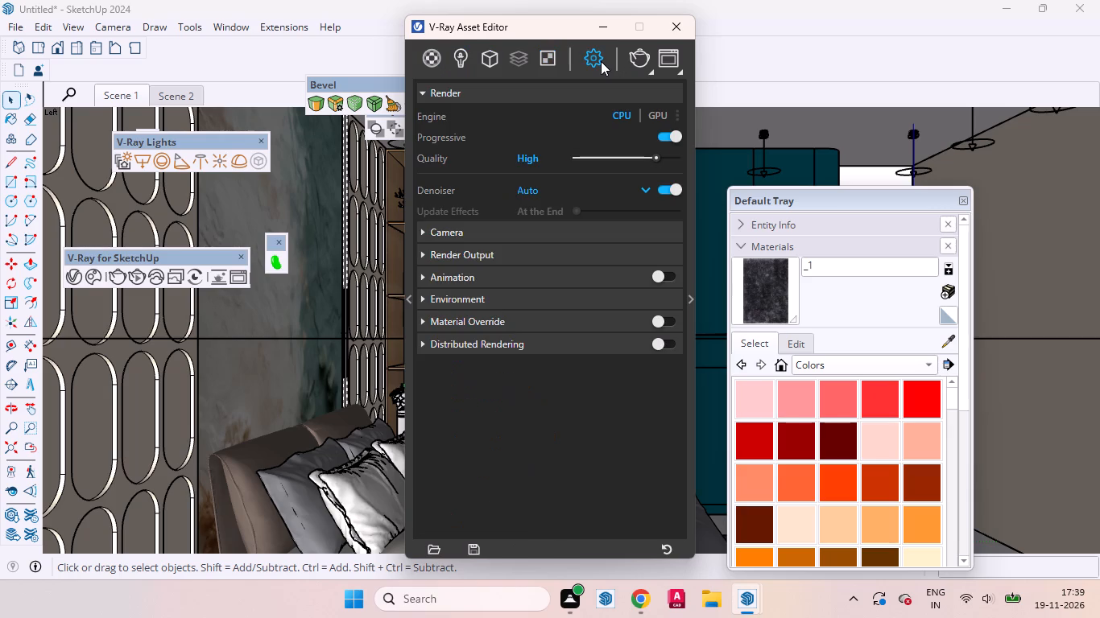
left_click_drag(653, 157, 645, 157)
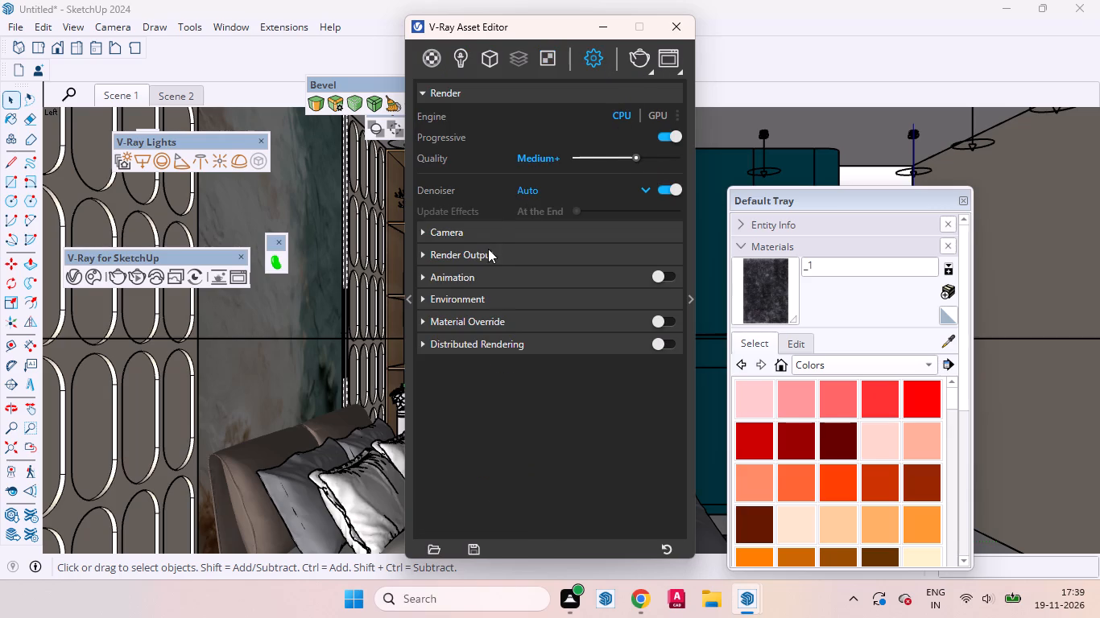
Show the V-Ray render output settings and start a render of the Scene 1 bedroom view.
left_click(487, 254)
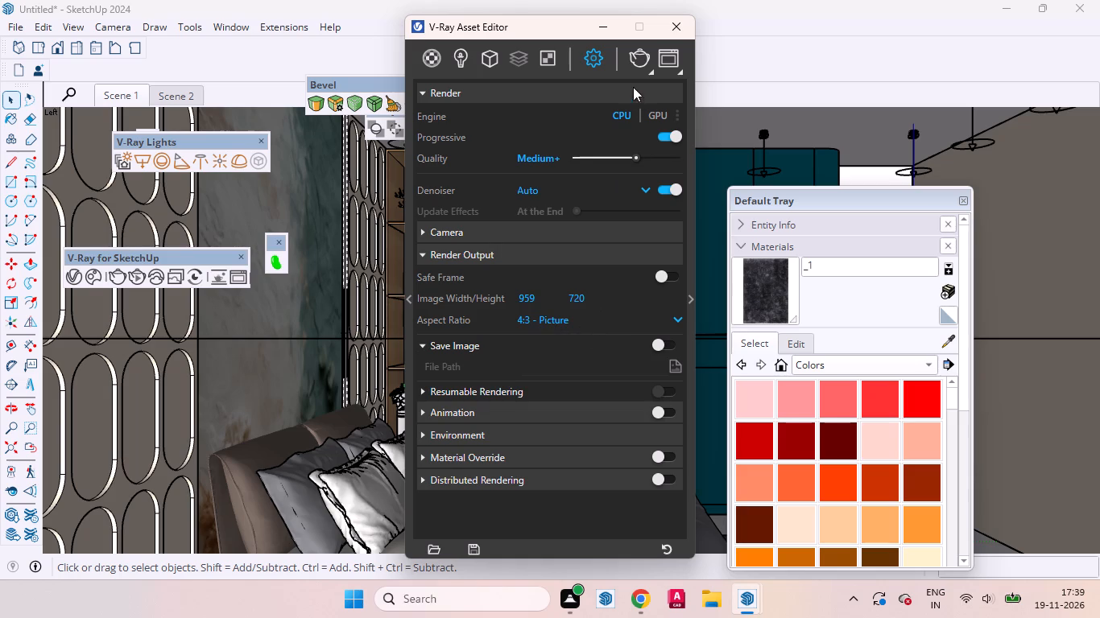
left_click(634, 62)
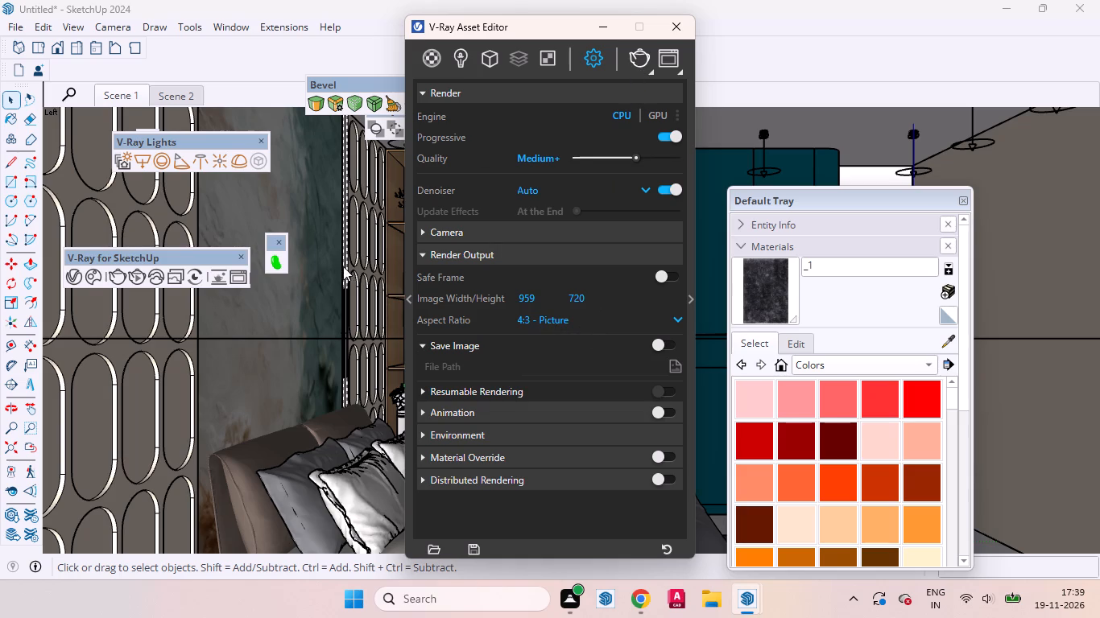
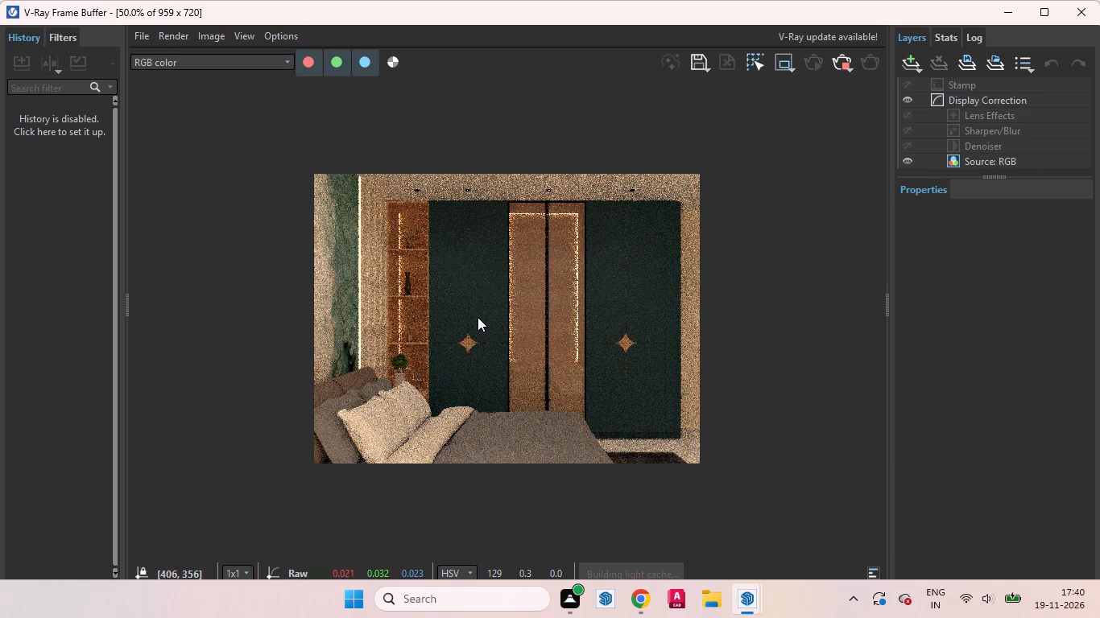
Minimize the V-Ray Frame Buffer and the V-Ray Asset Editor to get back to the model.
left_click(1001, 10)
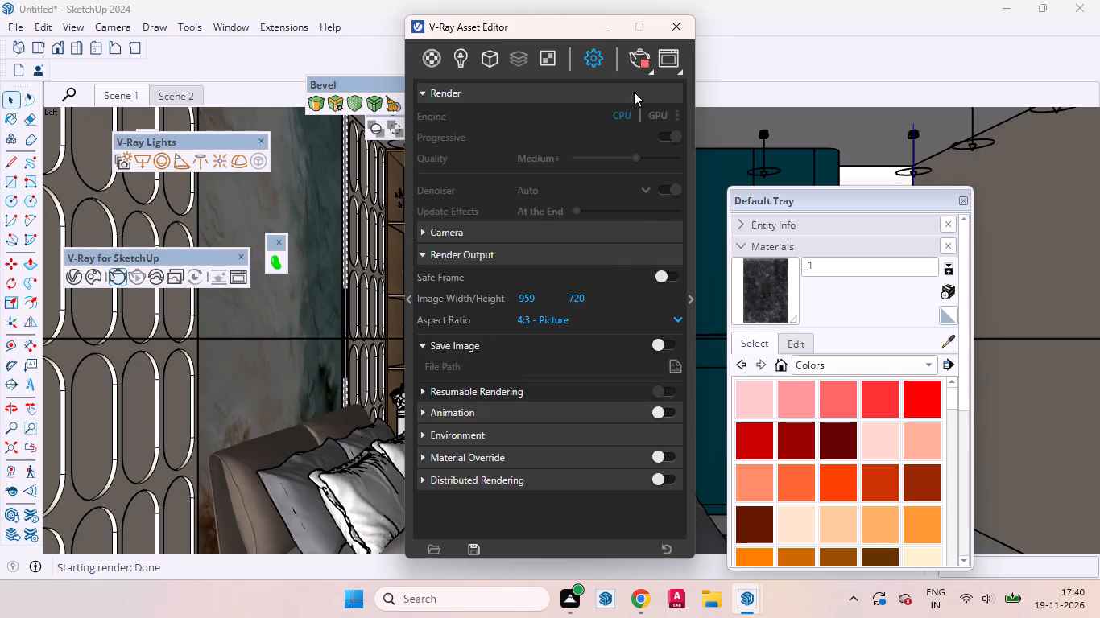
left_click(601, 31)
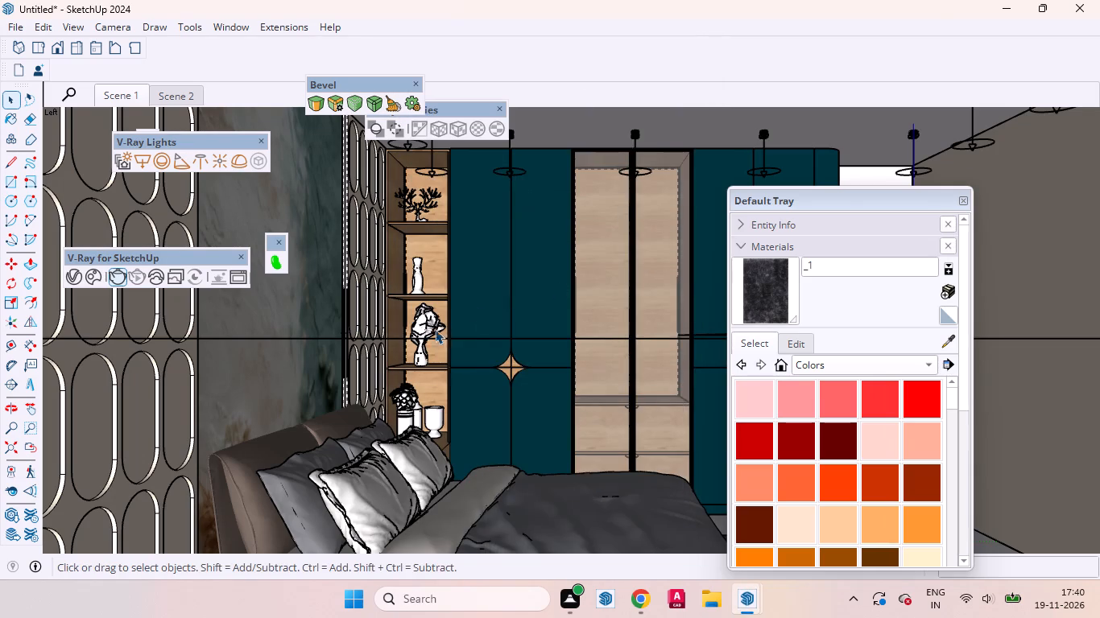
Delete the whole cone object, including its circular base and small tip, beside the smaller room.
scroll(431, 340, "down", 20)
scroll(431, 340, "down", 1)
scroll(562, 338, "up", 7)
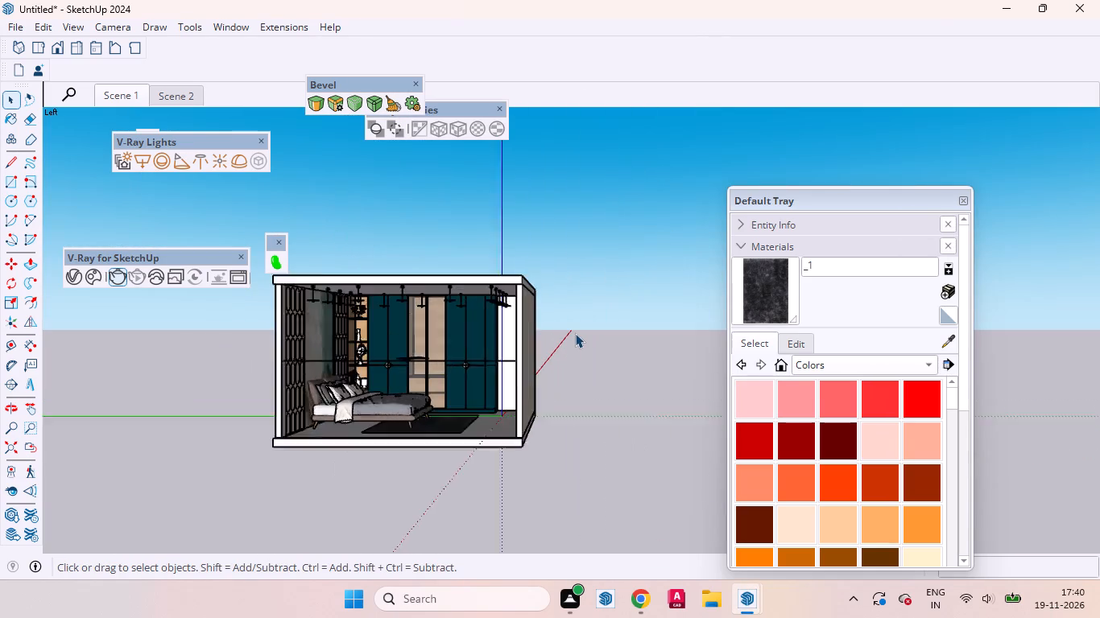
scroll(575, 333, "up", 5)
middle_click_drag(576, 333, 267, 460)
scroll(289, 398, "down", 8)
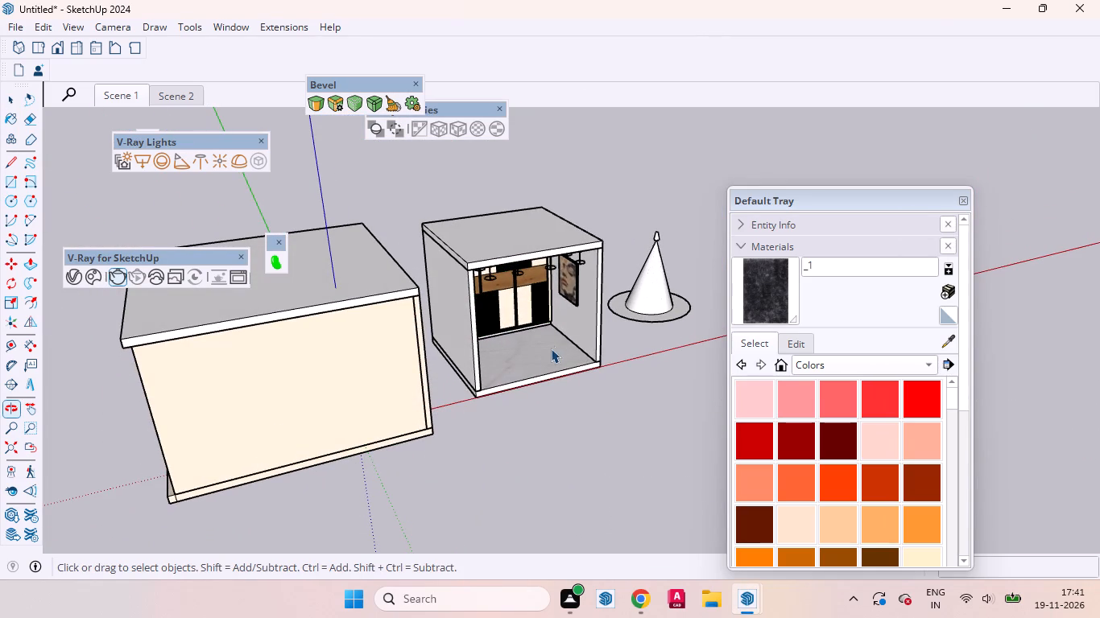
scroll(554, 346, "up", 3)
scroll(246, 316, "down", 3)
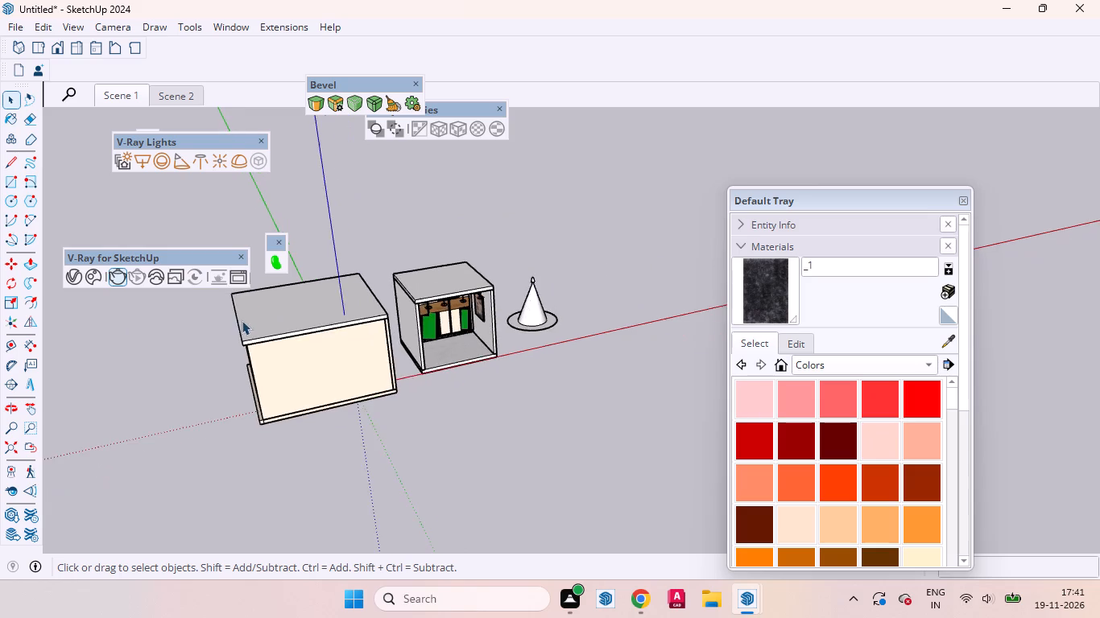
scroll(442, 287, "up", 6)
scroll(627, 353, "up", 6)
middle_click_drag(575, 356, 570, 356)
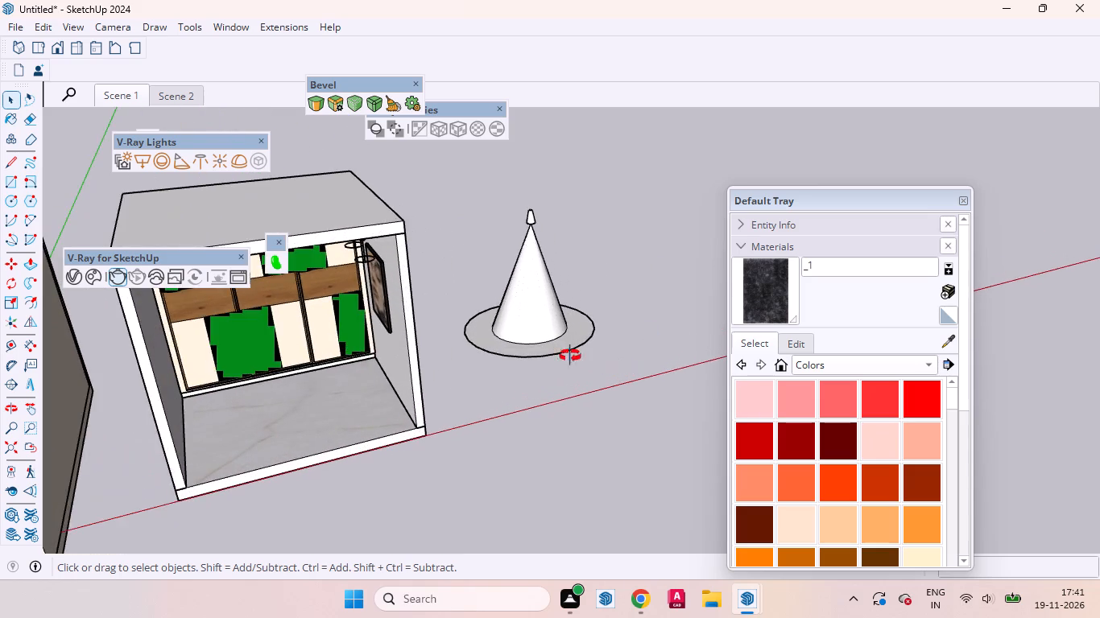
middle_click_drag(570, 356, 511, 324)
left_click_drag(636, 372, 465, 187)
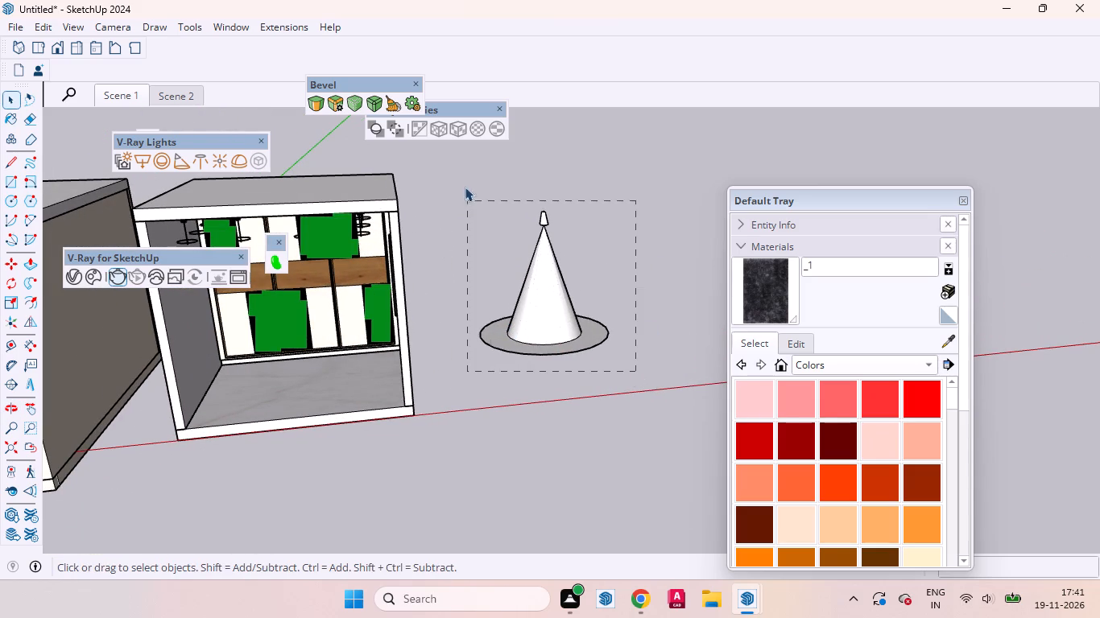
left_click_drag(465, 187, 465, 166)
key("Delete")
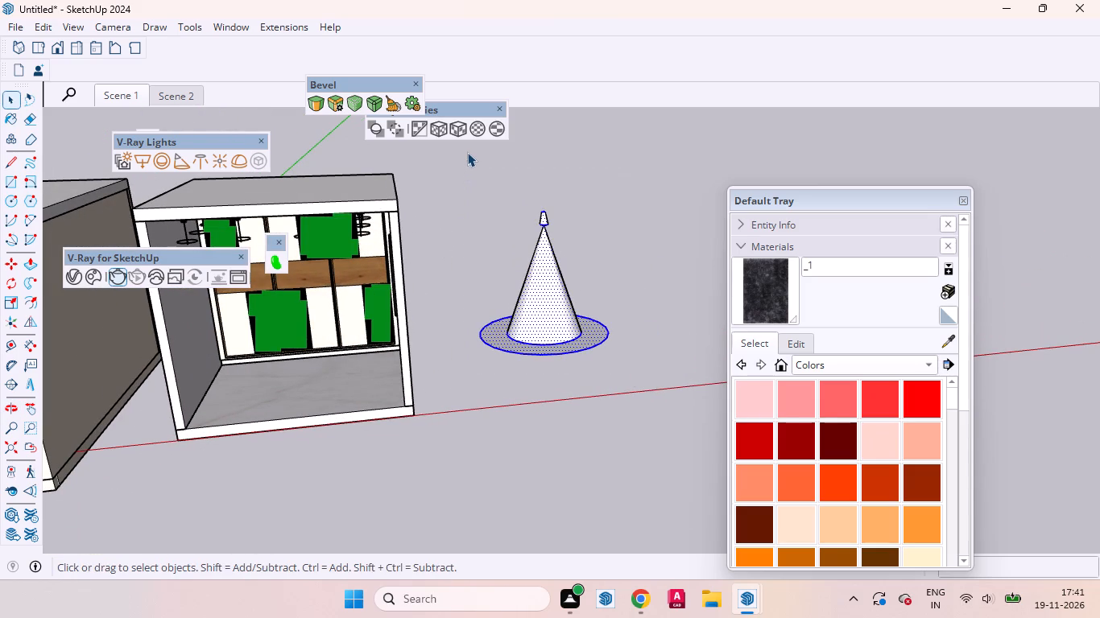
Push/Pull the rectangular floor face beside the smaller room to a thickness of 6 inches.
scroll(373, 373, "down", 1)
scroll(373, 373, "up", 1)
scroll(373, 373, "down", 3)
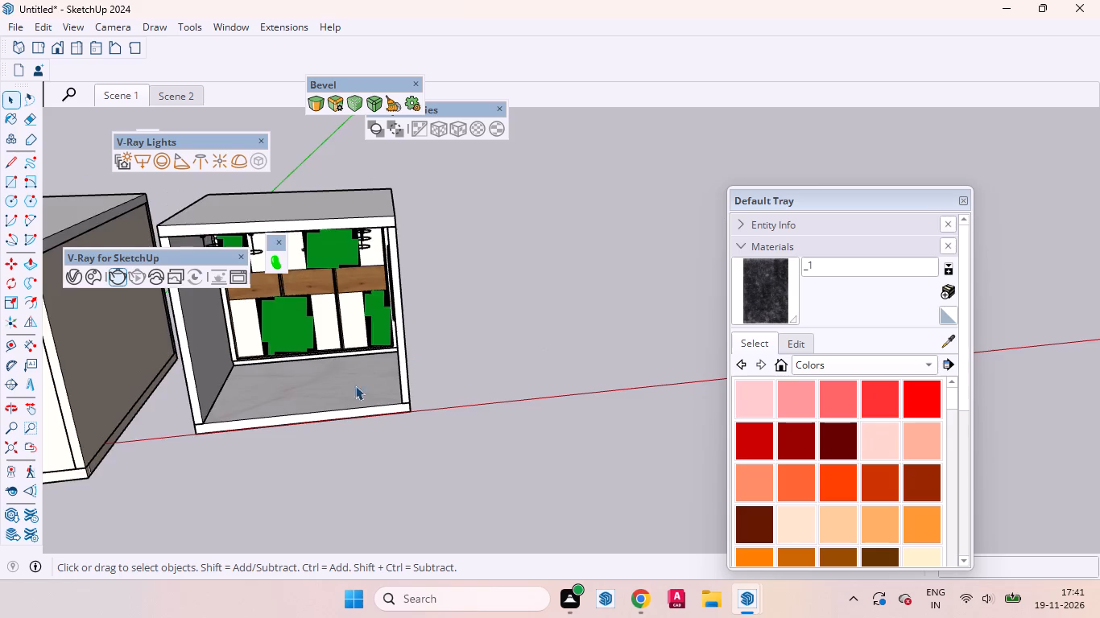
scroll(355, 385, "down", 1)
scroll(438, 388, "up", 5)
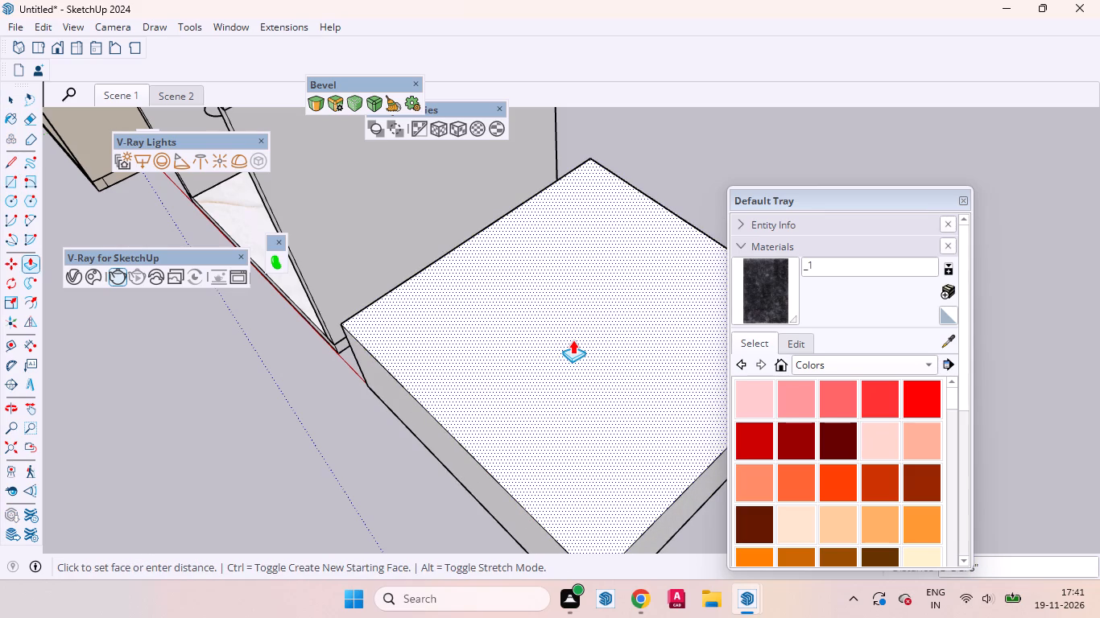
key("6")
key("Return")
key("space")
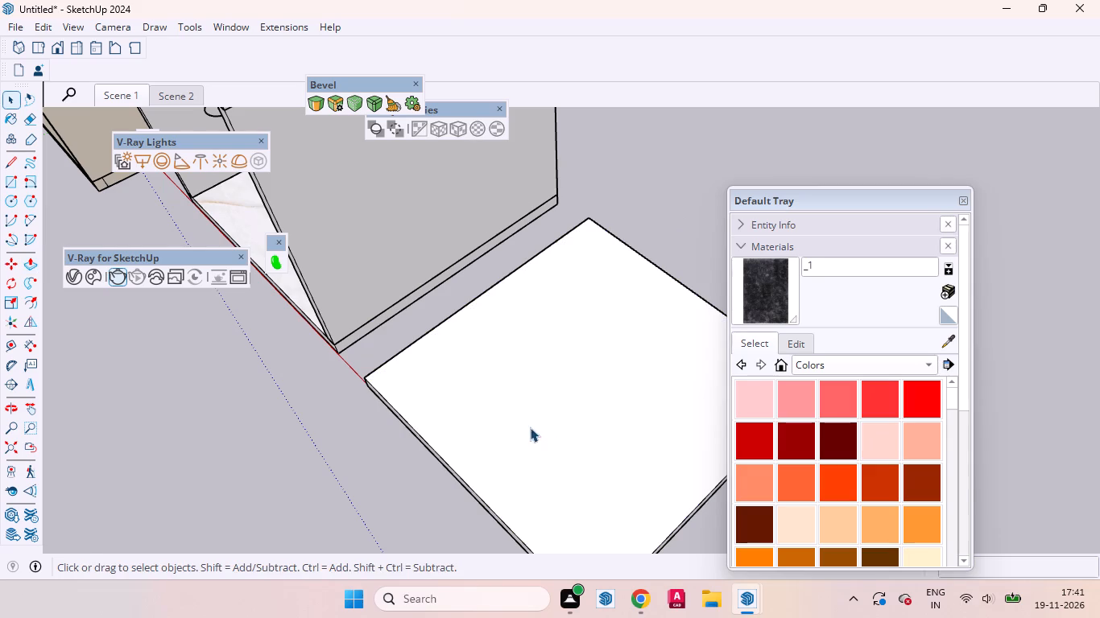
Select all faces and edges of the new floor slab and make them a group.
triple_click(540, 426)
triple_click(540, 426)
left_click(540, 426)
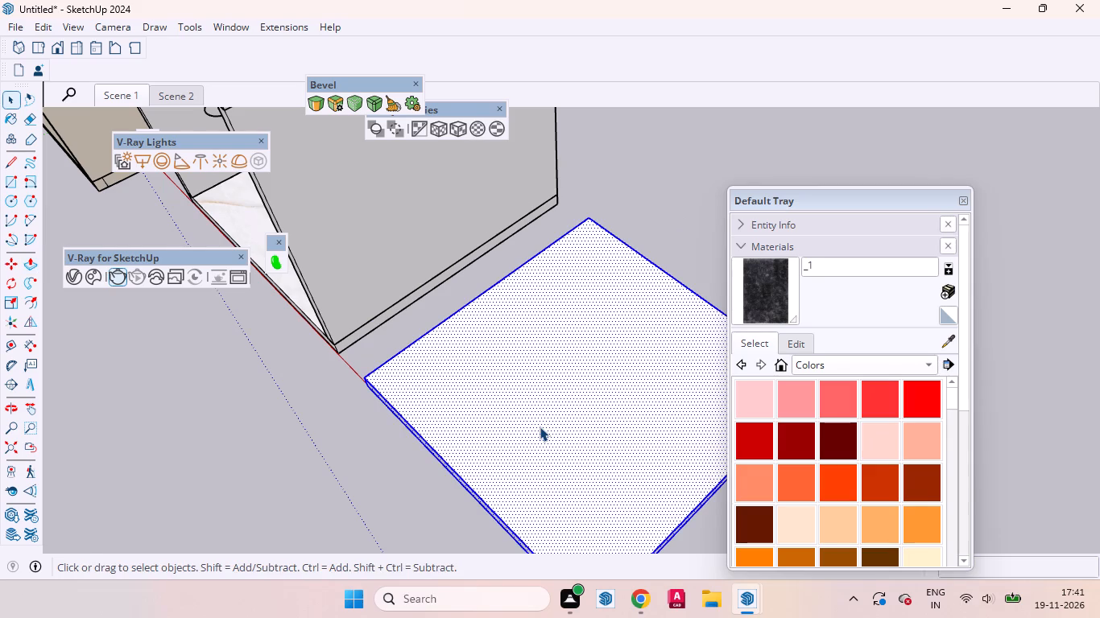
right_click(540, 426)
left_click(583, 176)
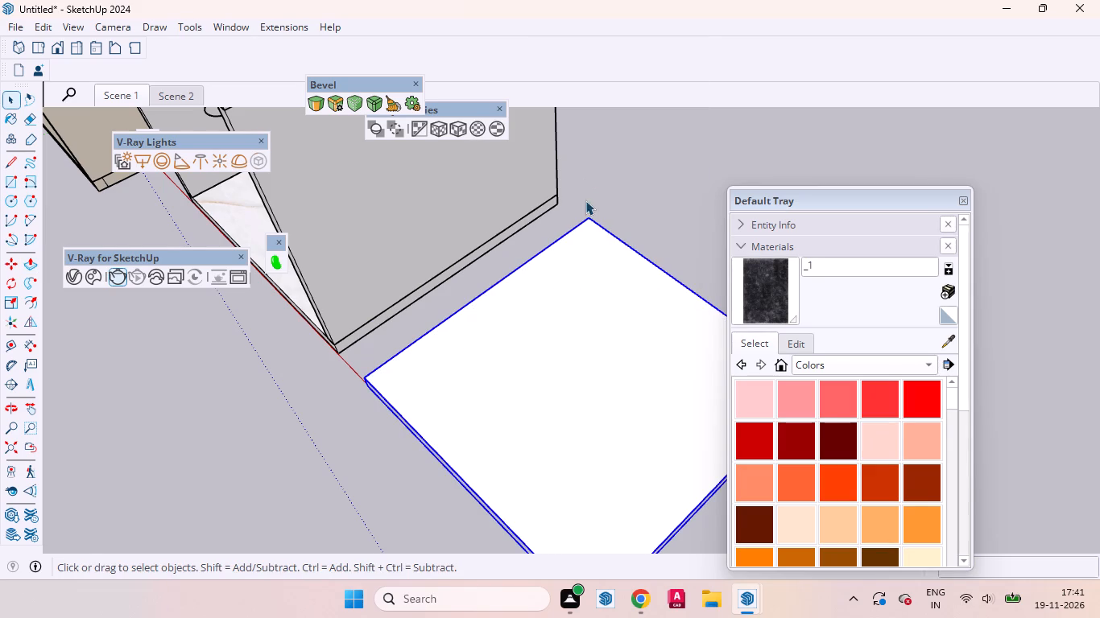
Place a Tape Measure guide 4.5 inches inside the floor slab's rear edge, parallel to the red axis.
left_click(348, 410)
middle_click_drag(403, 404, 556, 326)
left_click(519, 378)
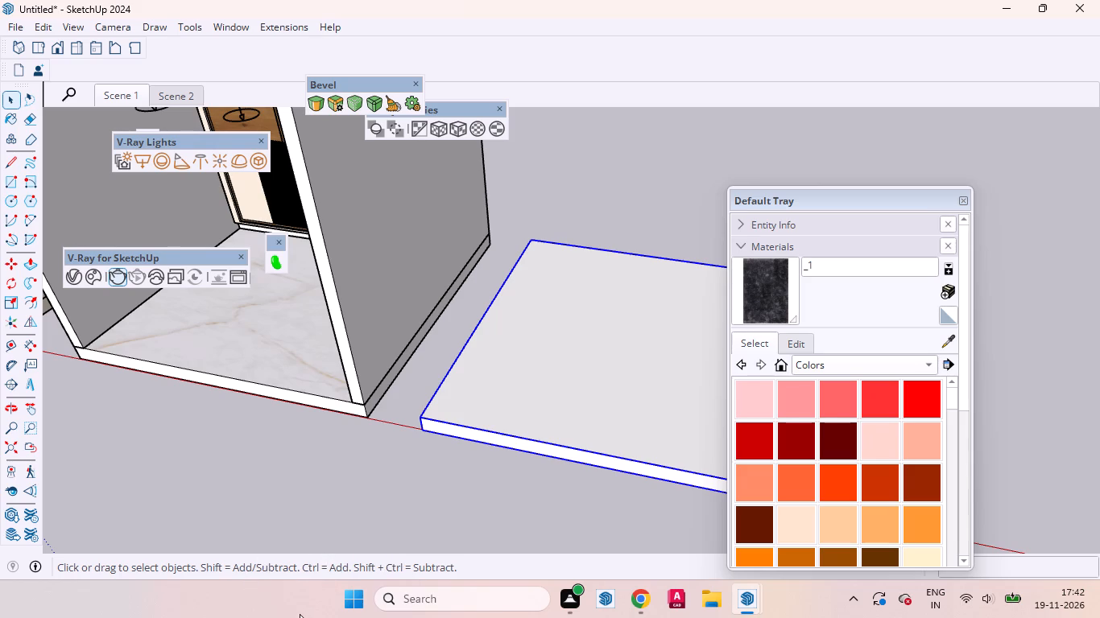
scroll(265, 617, "down", 4)
scroll(304, 617, "up", 1)
scroll(348, 521, "down", 7)
middle_click_drag(543, 387, 508, 419)
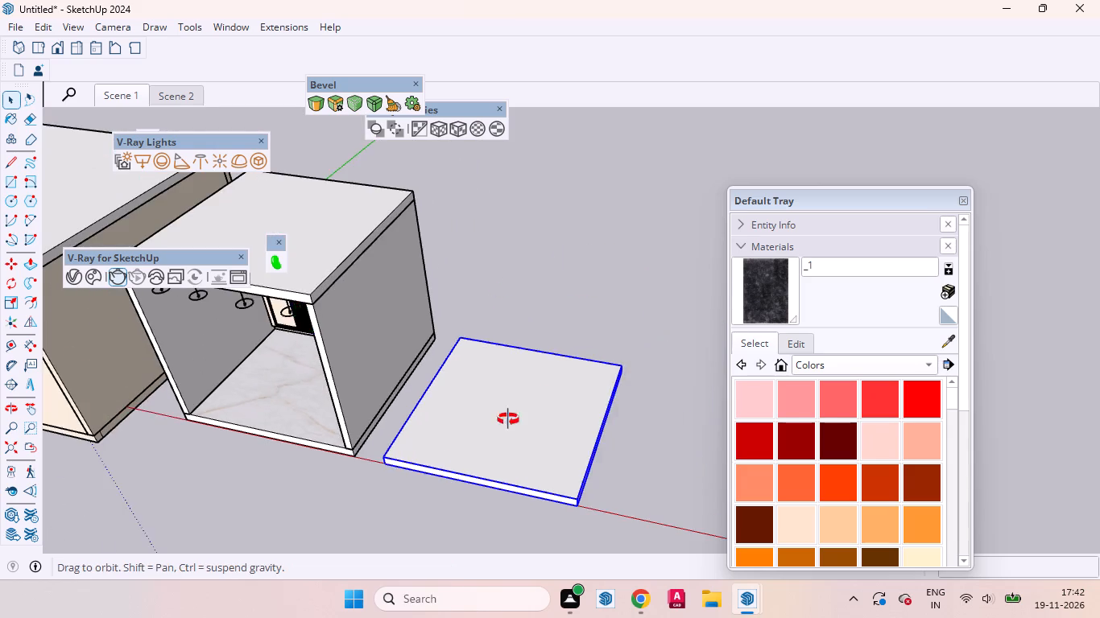
middle_click_drag(508, 419, 77, 542)
scroll(558, 327, "up", 3)
middle_click_drag(516, 358, 654, 342)
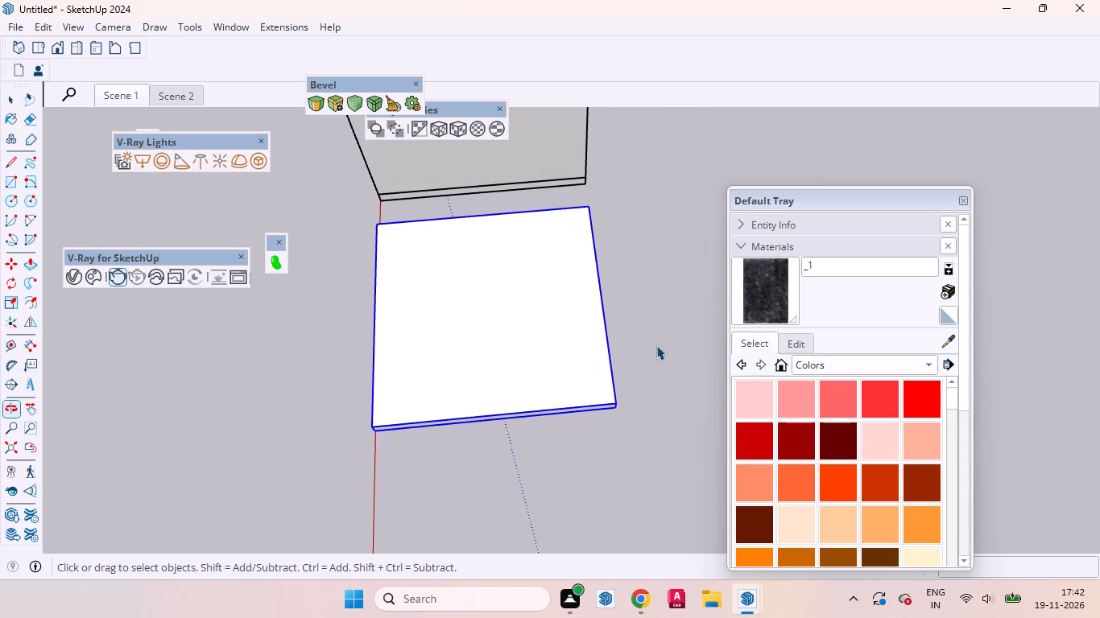
key("t")
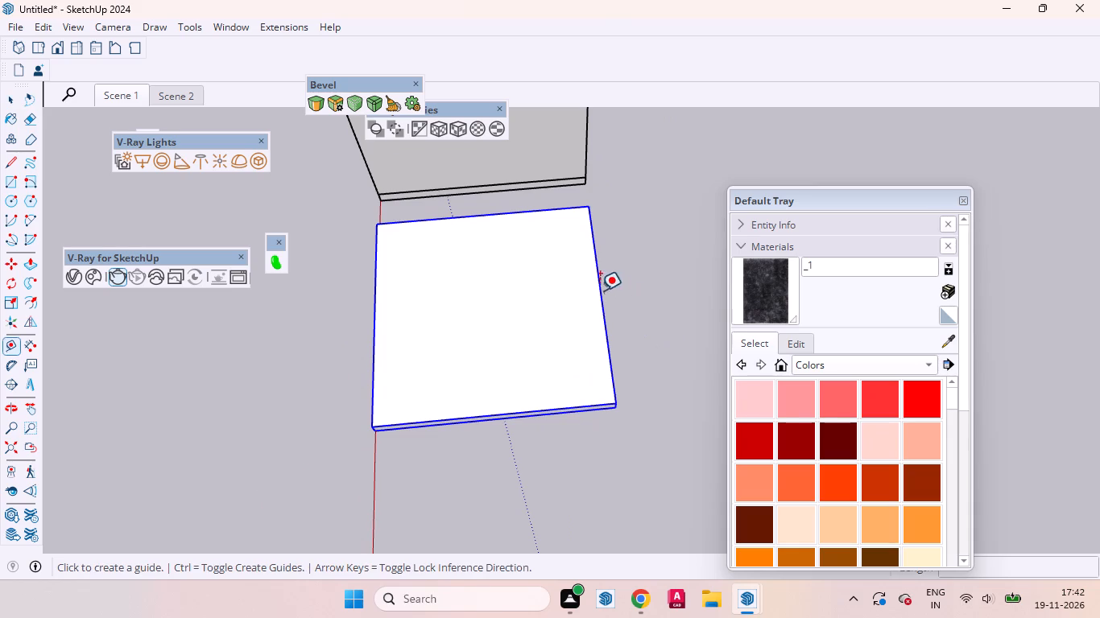
left_click(593, 278)
type("4.5")
key("Return")
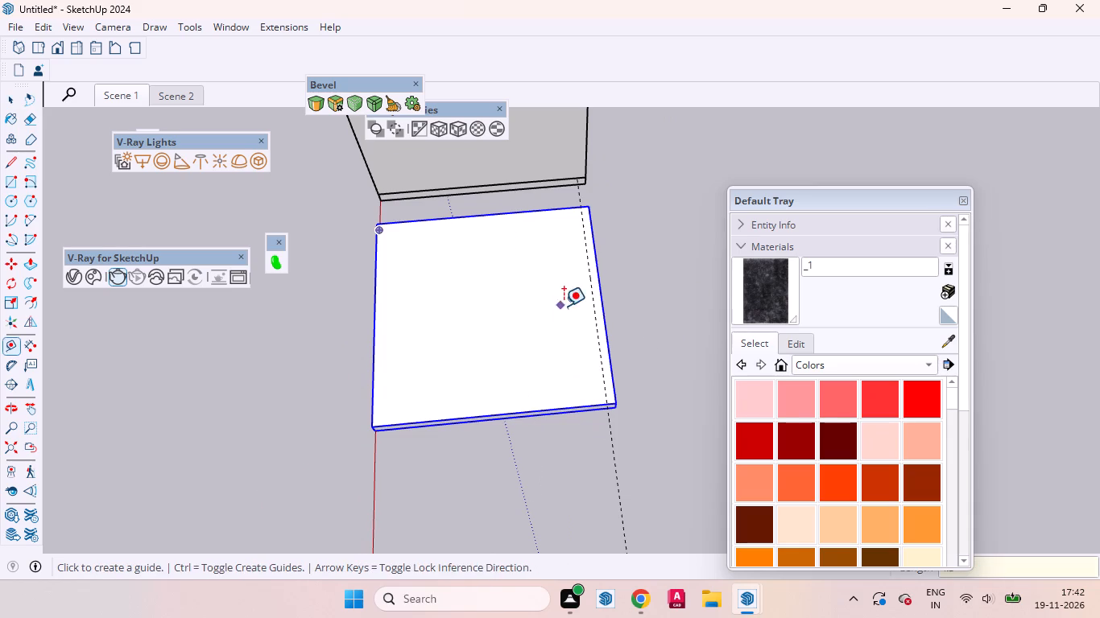
Place a guide 4.5 inches inside the slab's side edge nearest the smaller room.
key("space")
middle_click_drag(514, 356, 903, 350)
scroll(462, 399, "up", 3)
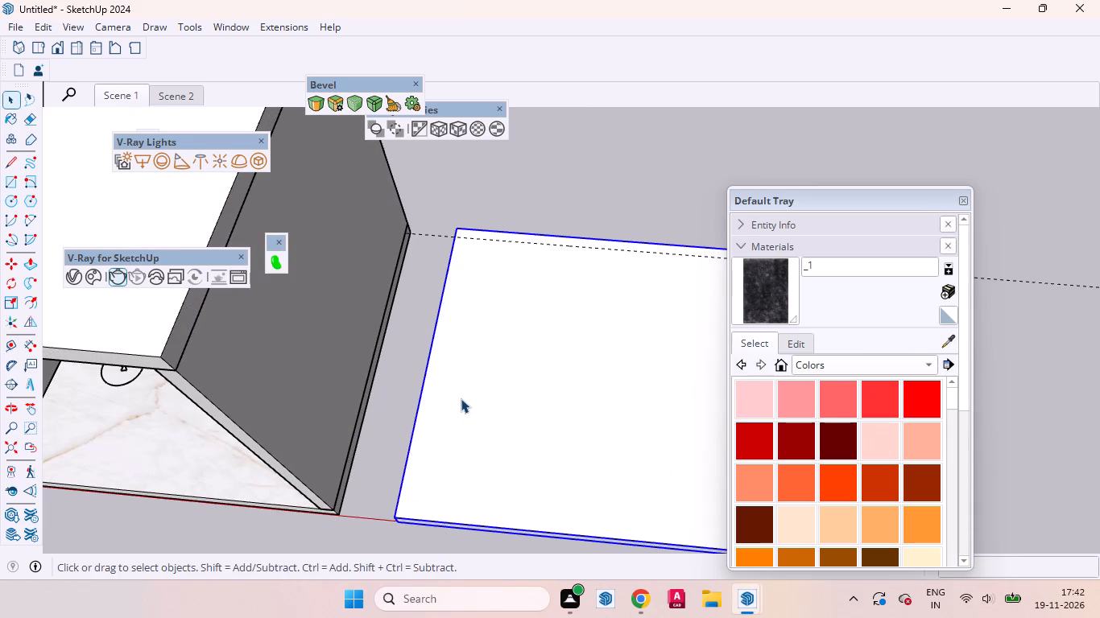
key("t")
left_click(430, 341)
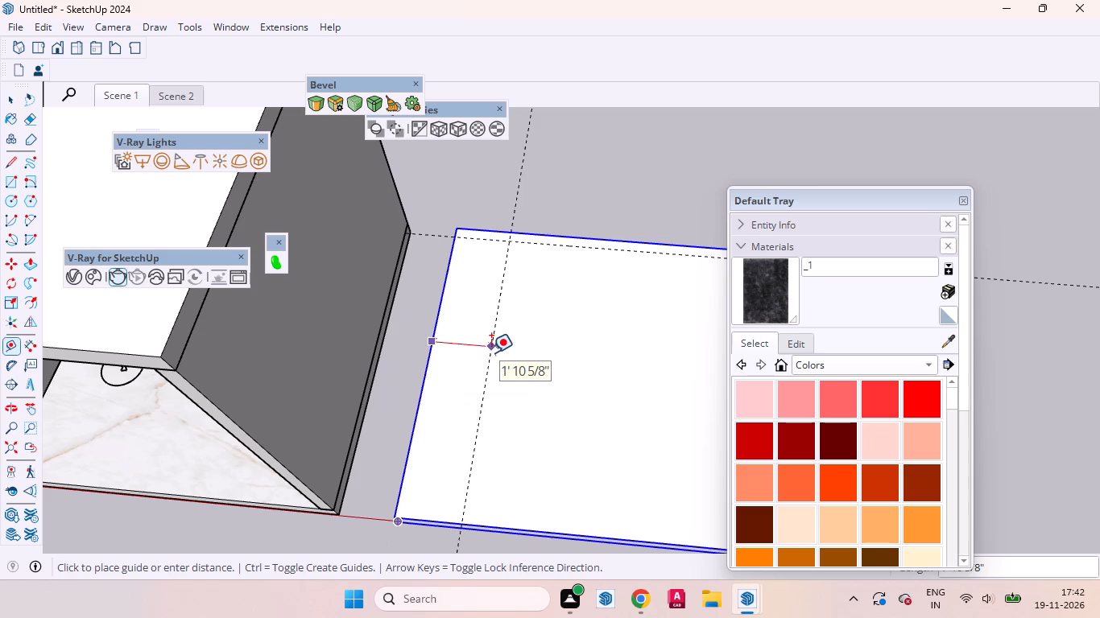
type("4.5")
key("Return")
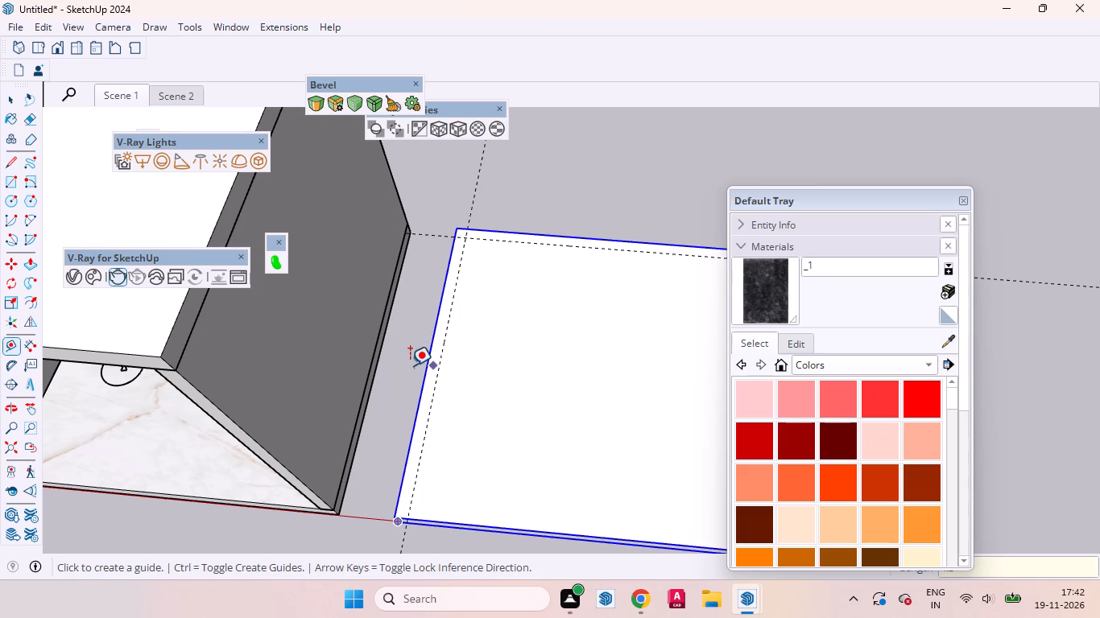
Place a guide 4.5 inches inside the slab's opposite side edge, farthest from the smaller room.
scroll(410, 365, "up", 1)
scroll(410, 365, "down", 5)
left_click(650, 333)
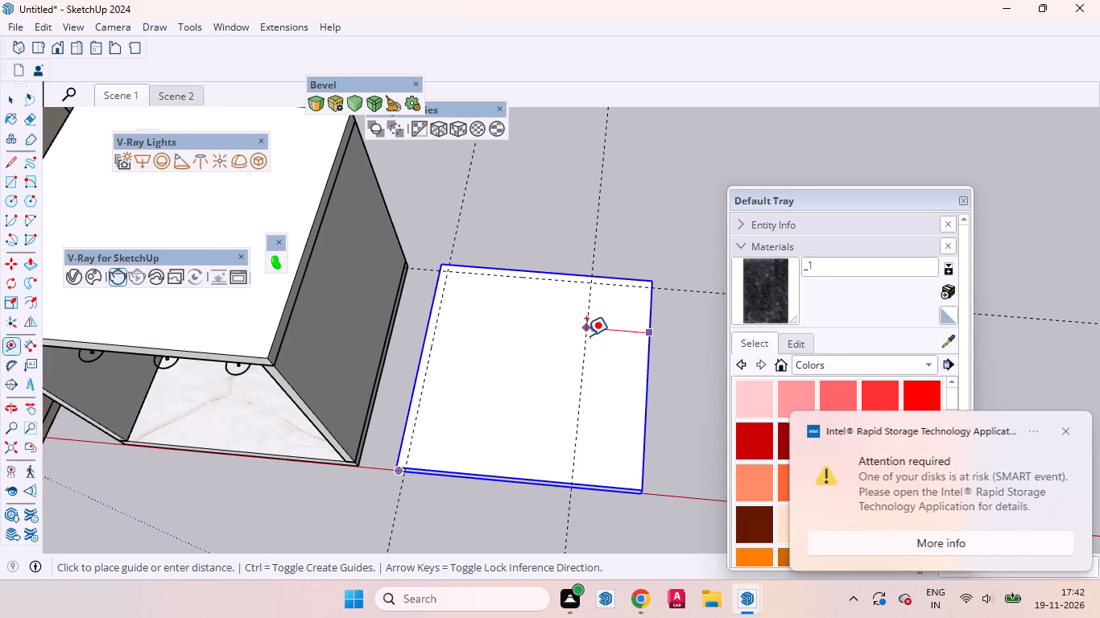
type("4.5")
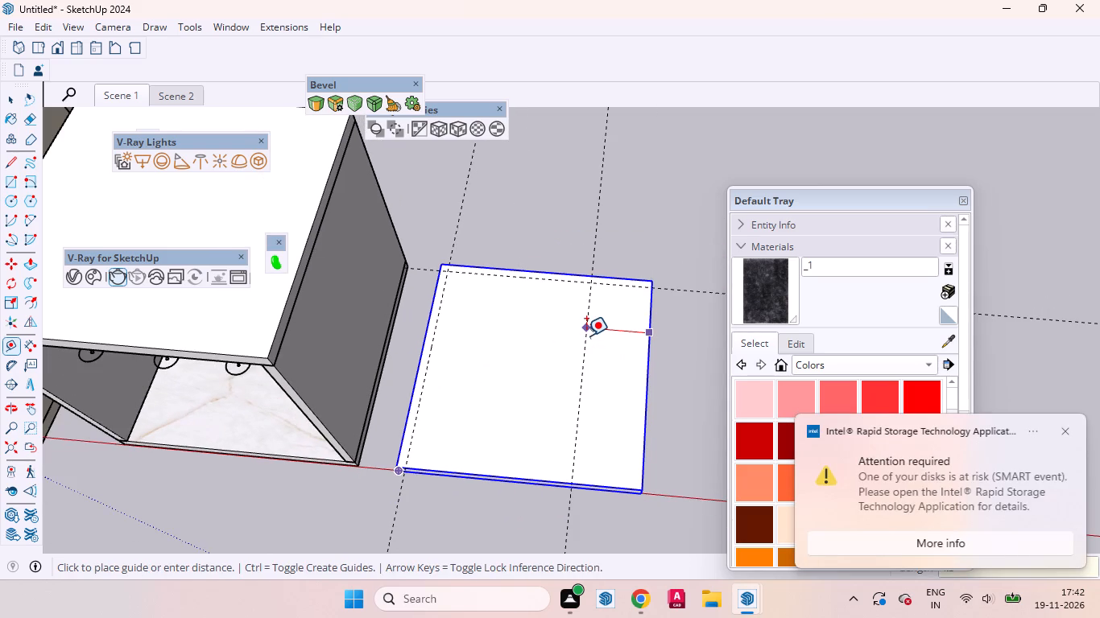
key("Return")
key("space")
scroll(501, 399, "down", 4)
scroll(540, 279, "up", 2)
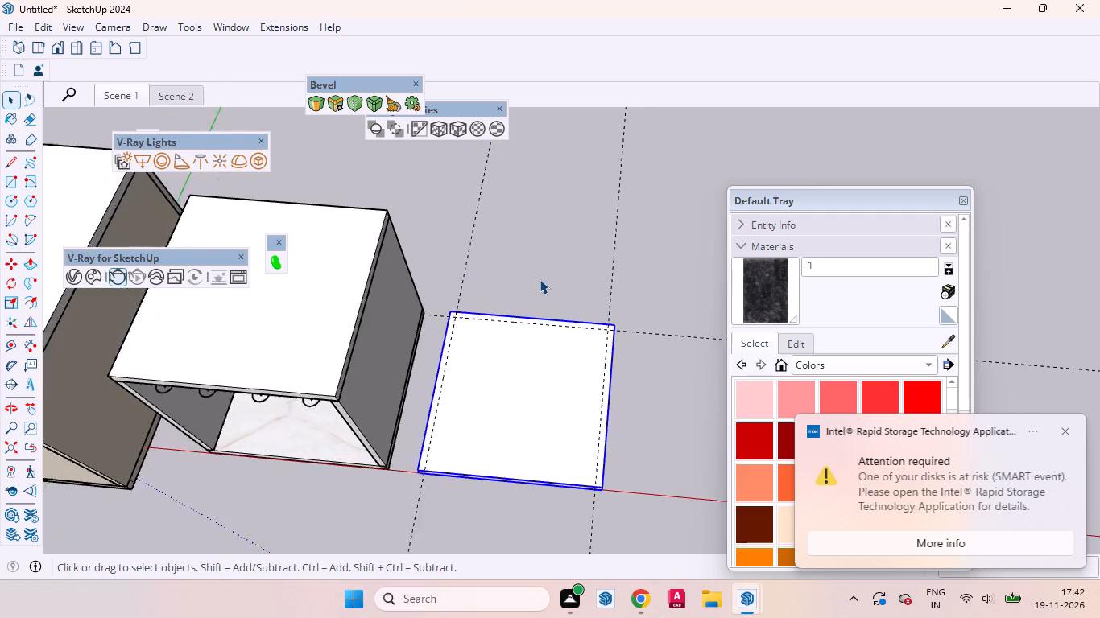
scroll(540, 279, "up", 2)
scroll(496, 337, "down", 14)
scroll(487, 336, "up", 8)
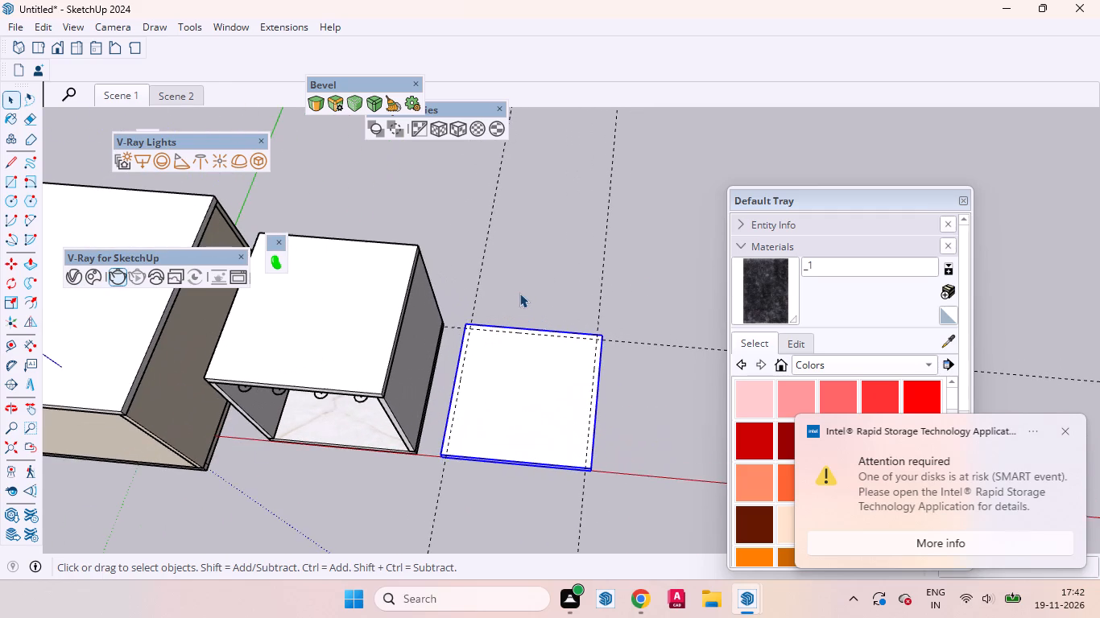
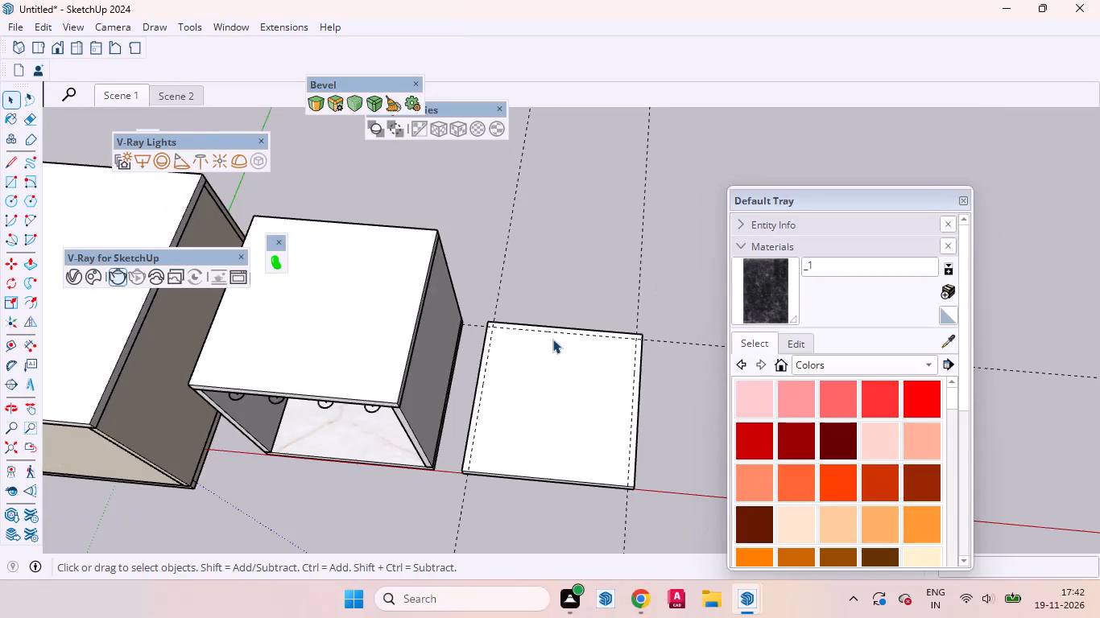
Check the progress of the bedroom wardrobe render in the V-Ray Frame Buffer and return to the model.
scroll(434, 373, "up", 8)
middle_click_drag(443, 390, 448, 341)
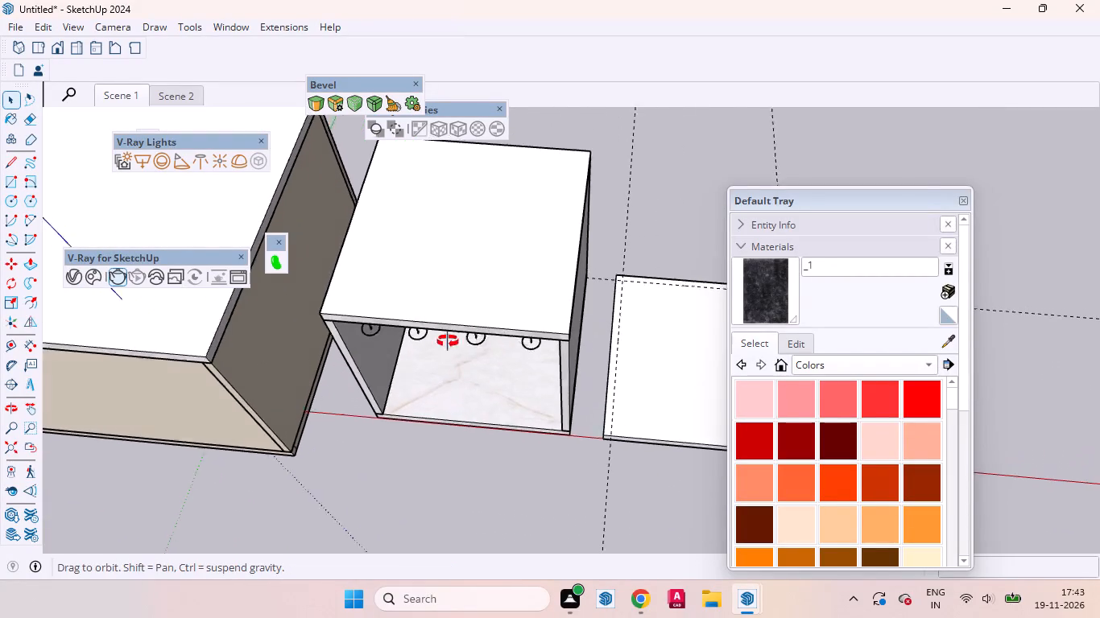
middle_click_drag(448, 341, 458, 311)
left_click(842, 528)
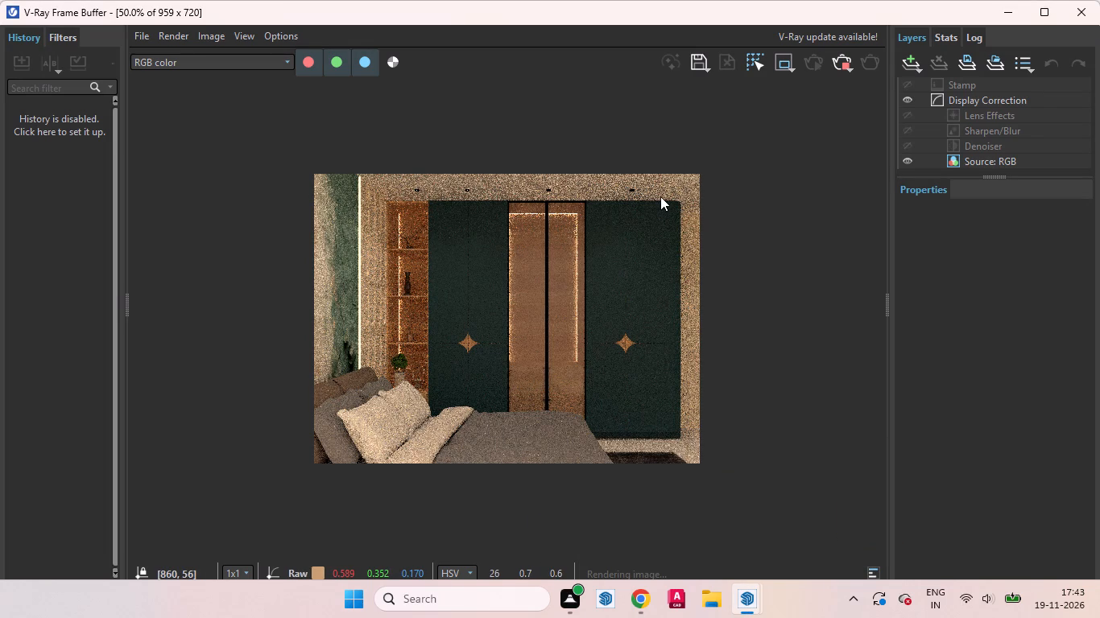
left_click(1003, 8)
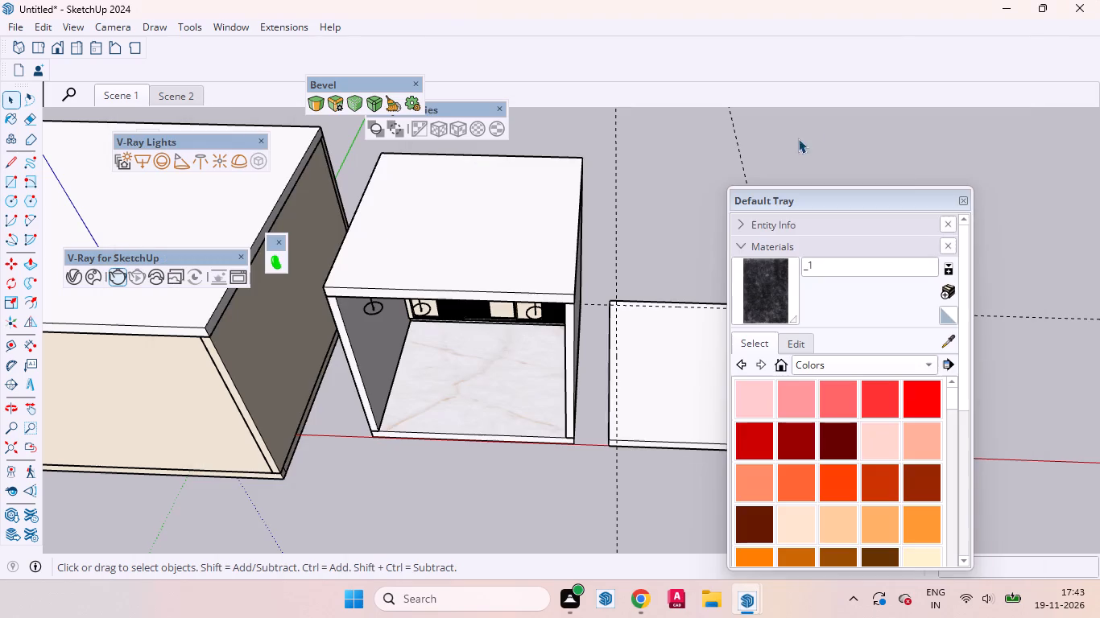
Draw a 4.5-inch-wide rectangle along the floor slab's rear edge, spanning between the two side guides.
scroll(431, 312, "down", 7)
scroll(493, 298, "up", 6)
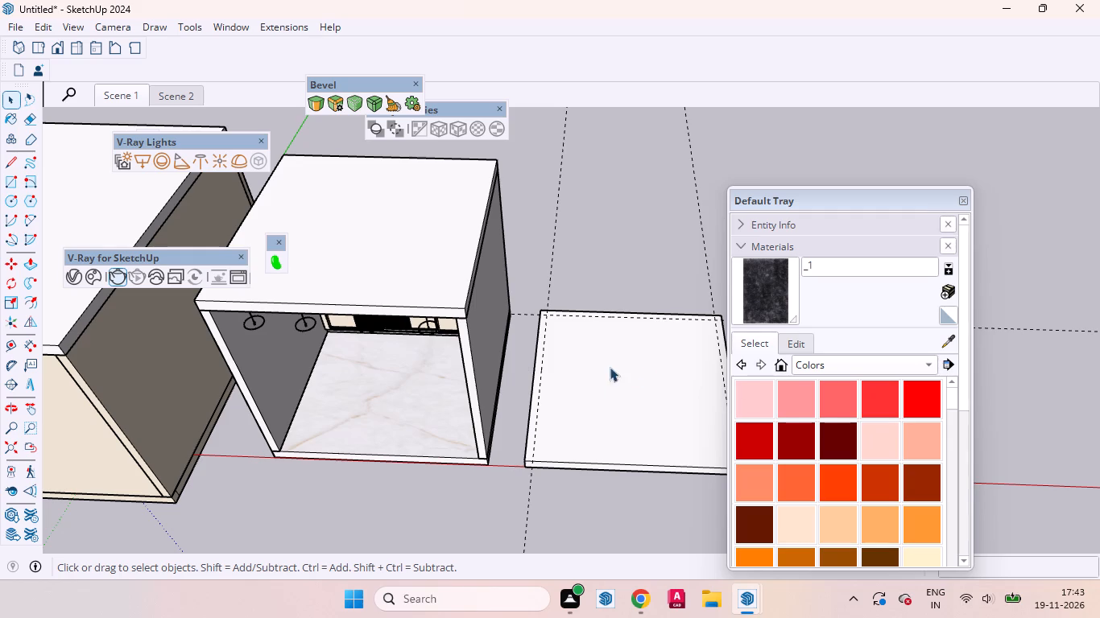
scroll(593, 379, "down", 3)
middle_click_drag(636, 368, 351, 471)
scroll(387, 406, "down", 8)
scroll(523, 376, "up", 7)
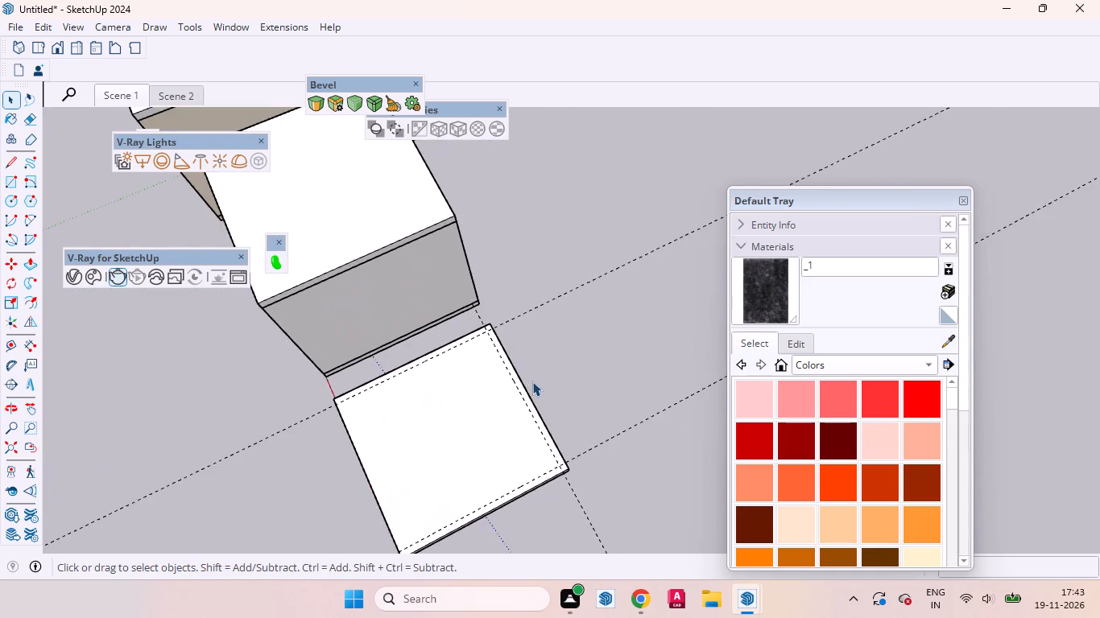
scroll(532, 381, "up", 4)
key("r")
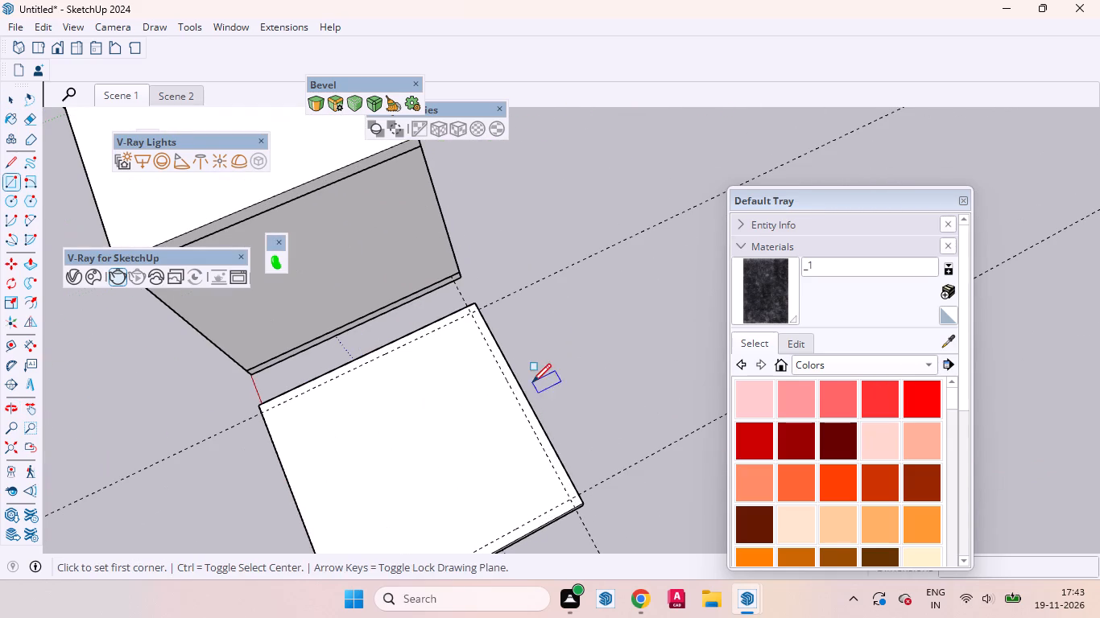
scroll(446, 351, "up", 10)
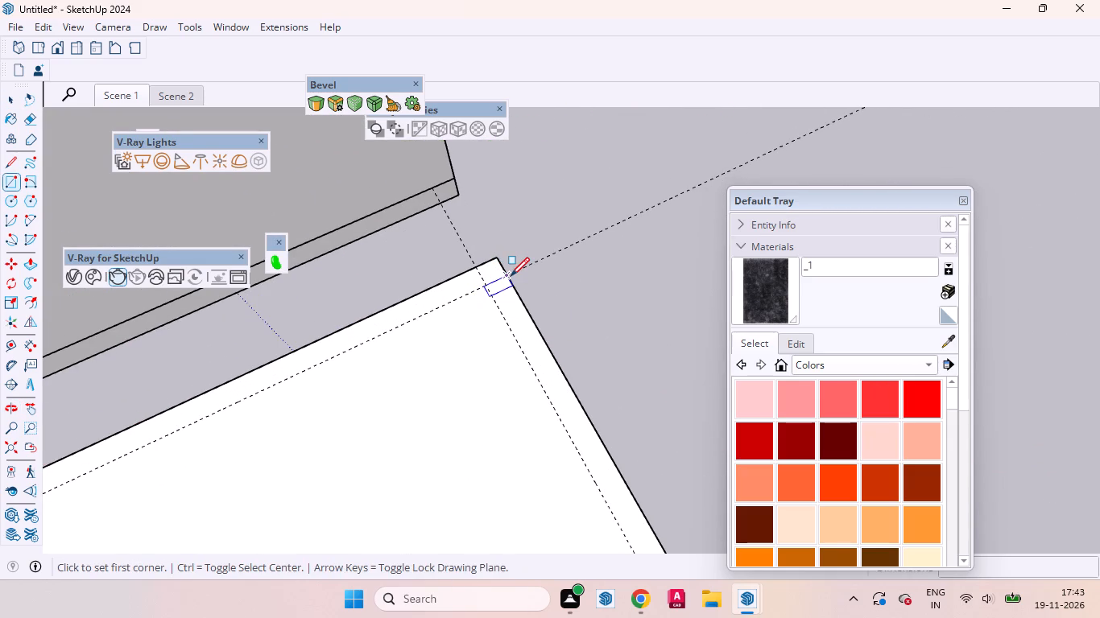
left_click(511, 275)
scroll(527, 351, "down", 10)
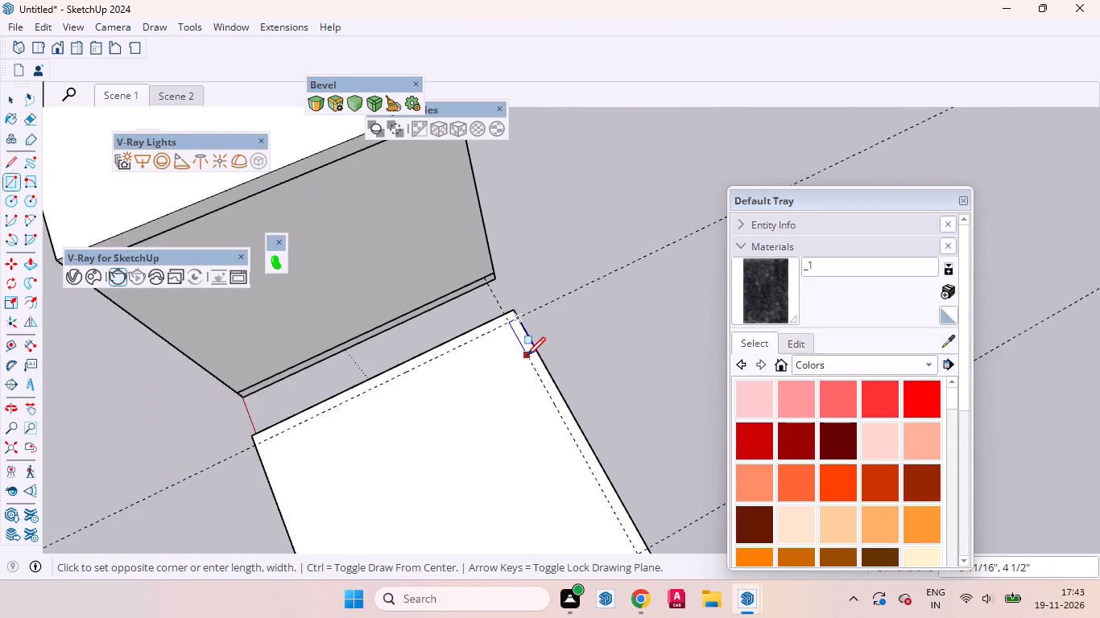
scroll(527, 356, "down", 6)
scroll(573, 463, "up", 6)
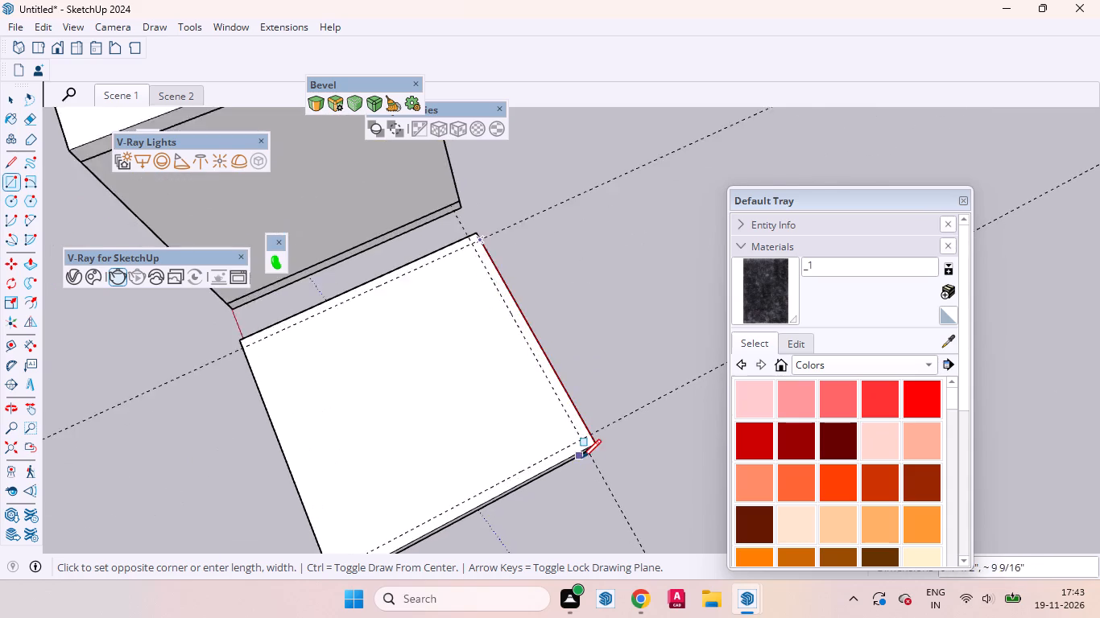
scroll(582, 458, "up", 8)
left_click(577, 423)
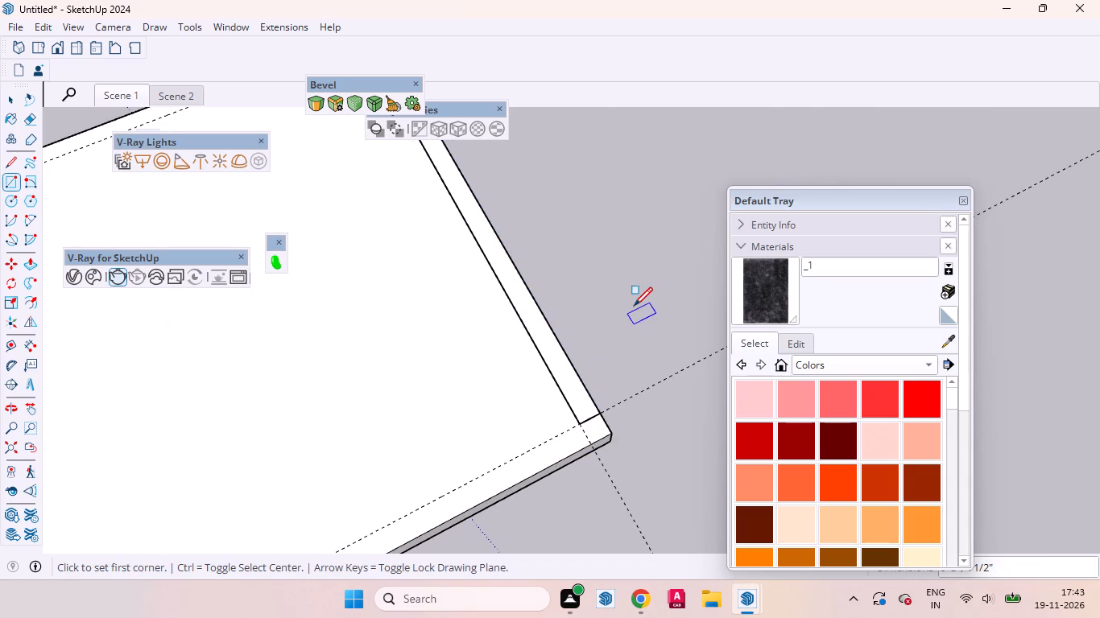
Push/Pull the rear strip up 9' to form the rear wall.
key("p")
left_click(563, 369)
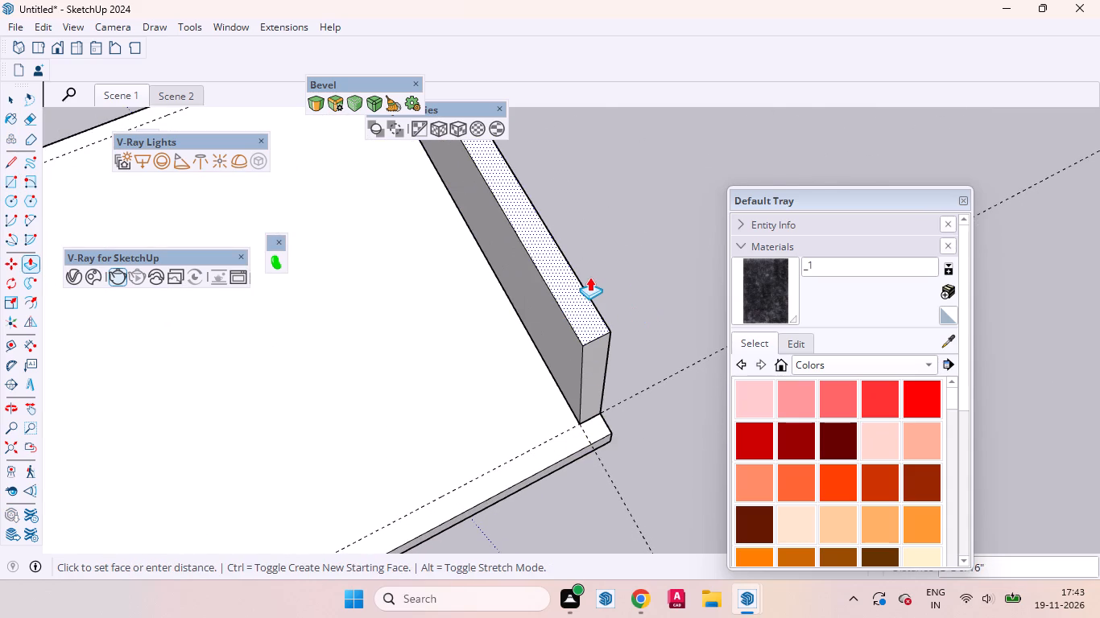
type("9'")
key("Return")
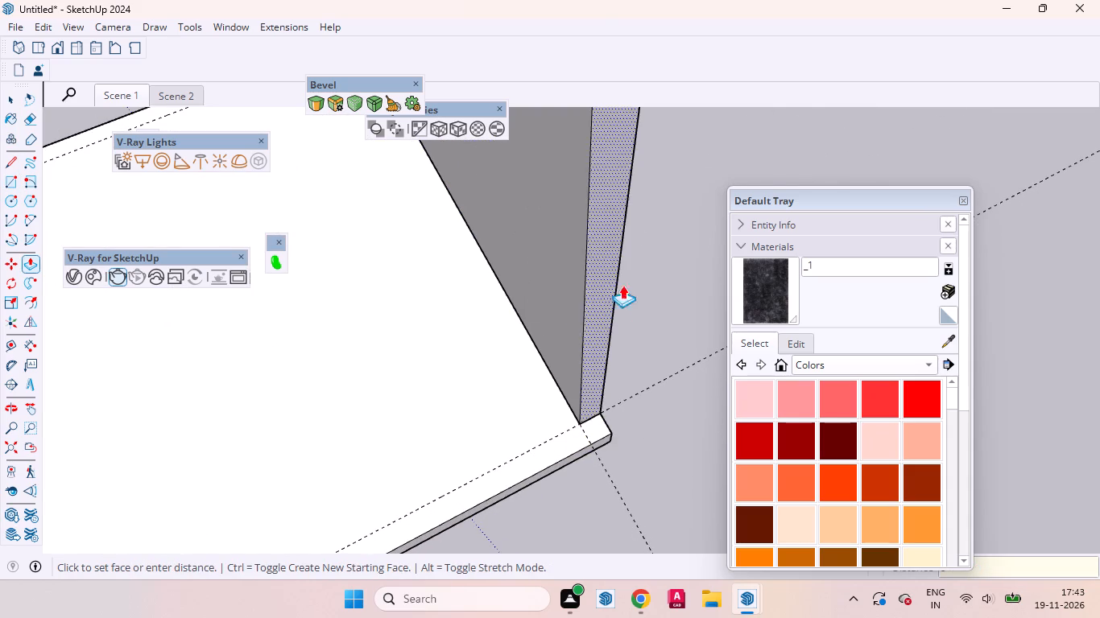
key("space")
In a new group, draw a 4.5-inch by 10' rectangle along the slab's side edge farthest from the smaller room.
scroll(546, 328, "down", 12)
middle_click_drag(508, 365, 767, 370)
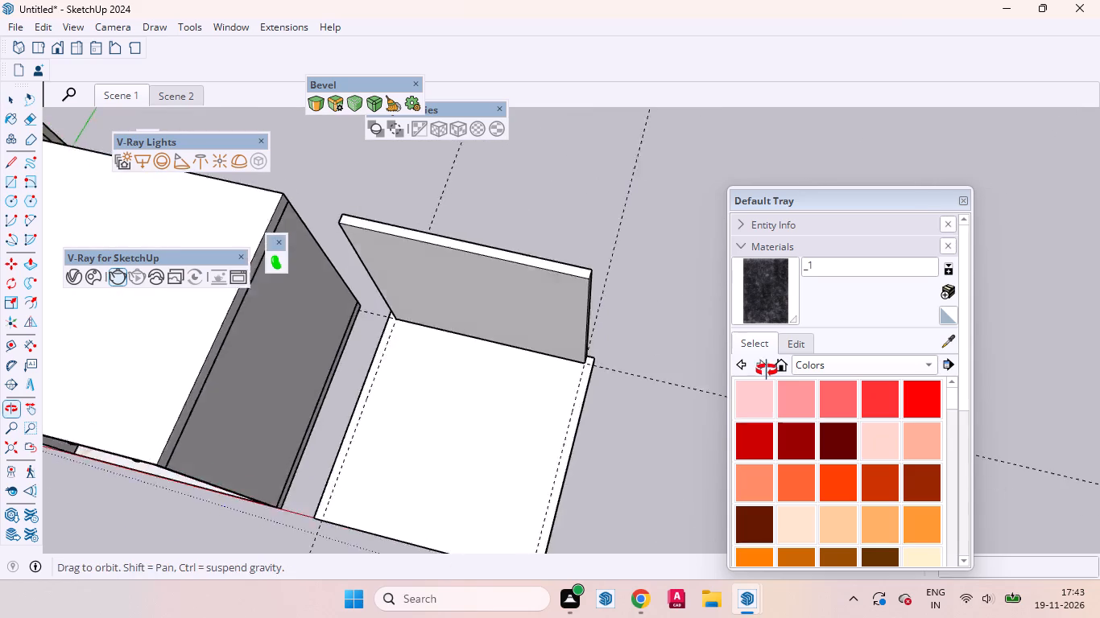
middle_click_drag(767, 370, 767, 369)
scroll(531, 311, "down", 8)
scroll(581, 364, "up", 4)
right_click(605, 358)
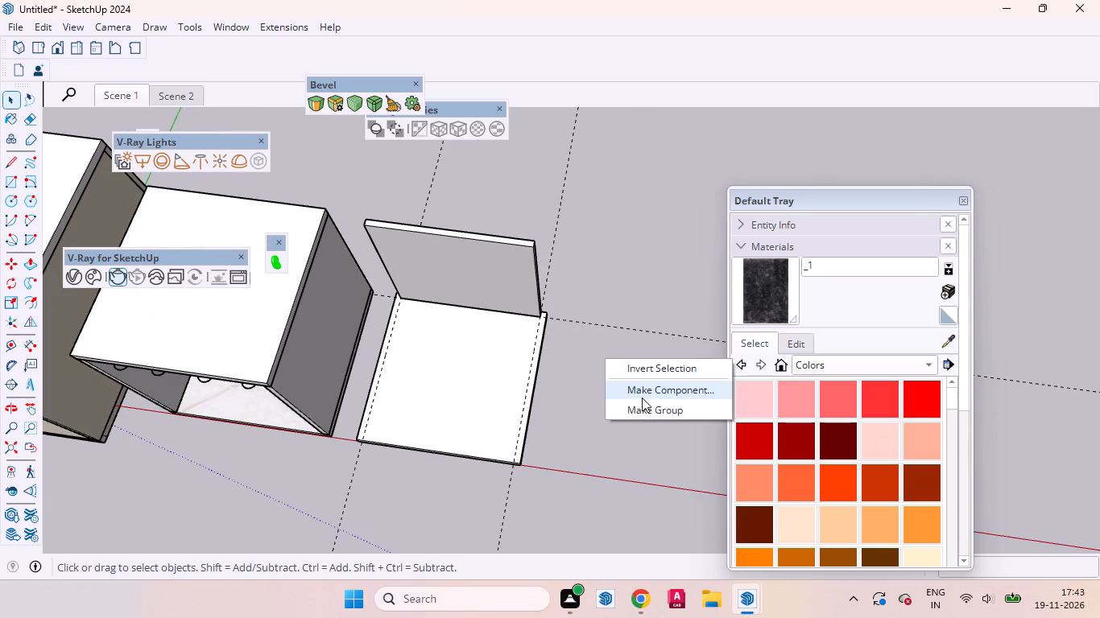
left_click(643, 401)
scroll(523, 295, "up", 7)
middle_click_drag(540, 361, 593, 340)
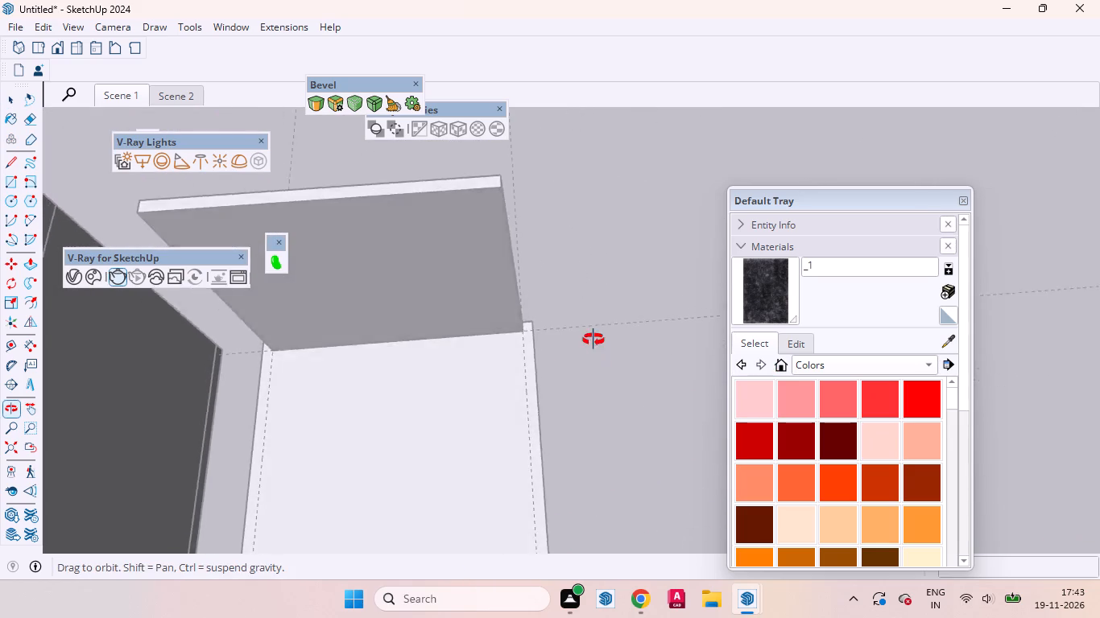
middle_click_drag(593, 340, 577, 320)
scroll(547, 333, "up", 6)
key("r")
scroll(539, 358, "up", 4)
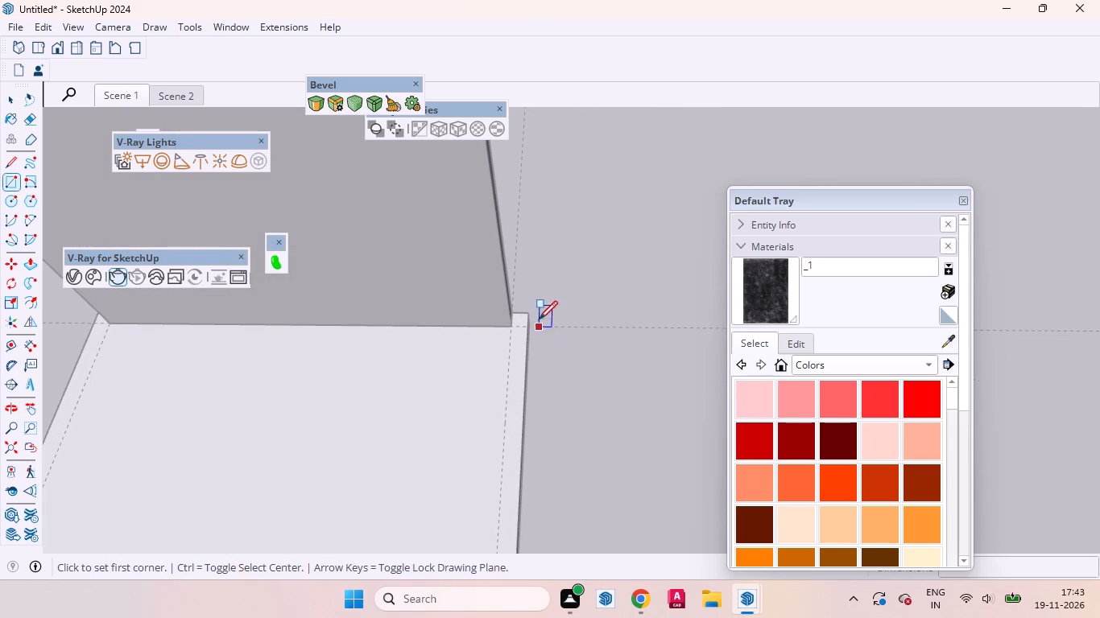
left_click(525, 313)
scroll(513, 344, "down", 12)
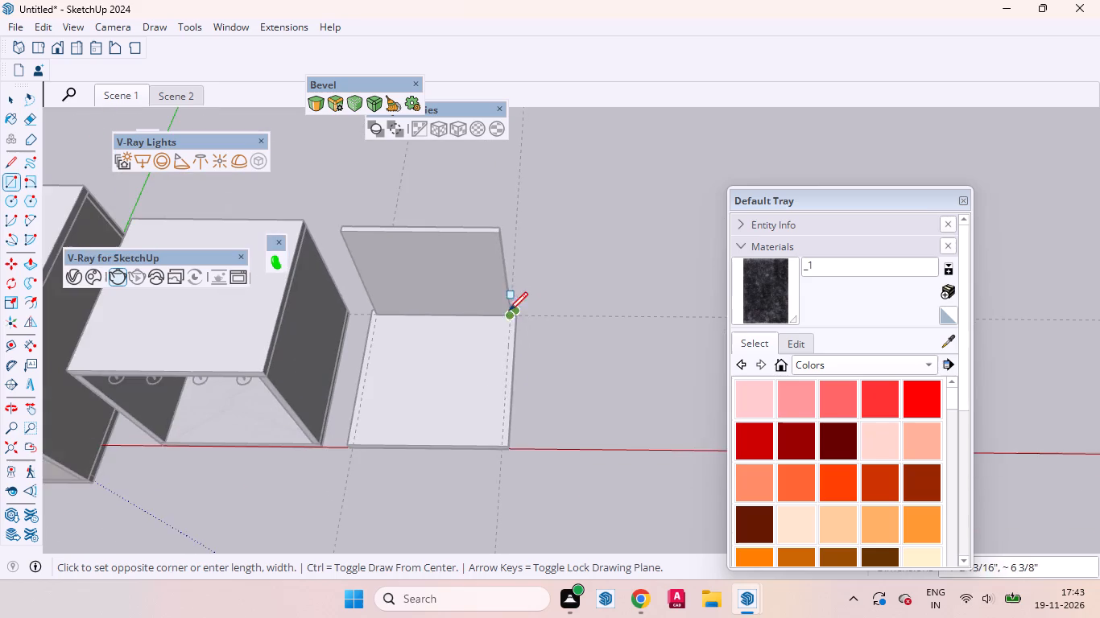
scroll(494, 466, "up", 15)
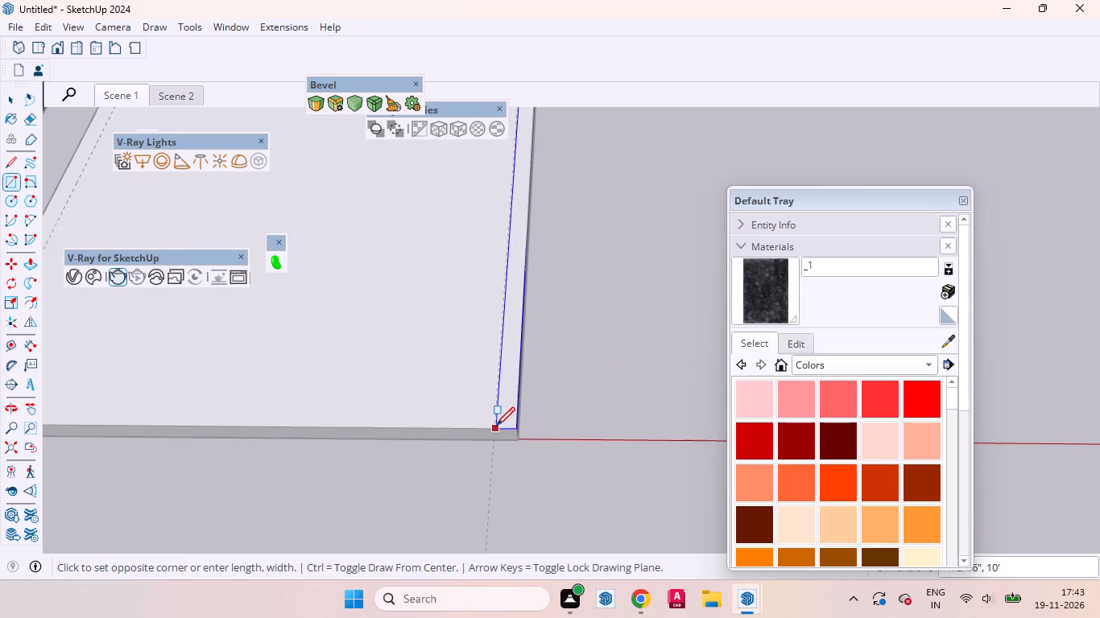
left_click(496, 426)
Push/Pull that side strip up by the same 9' as the rear wall and close the group.
key("p")
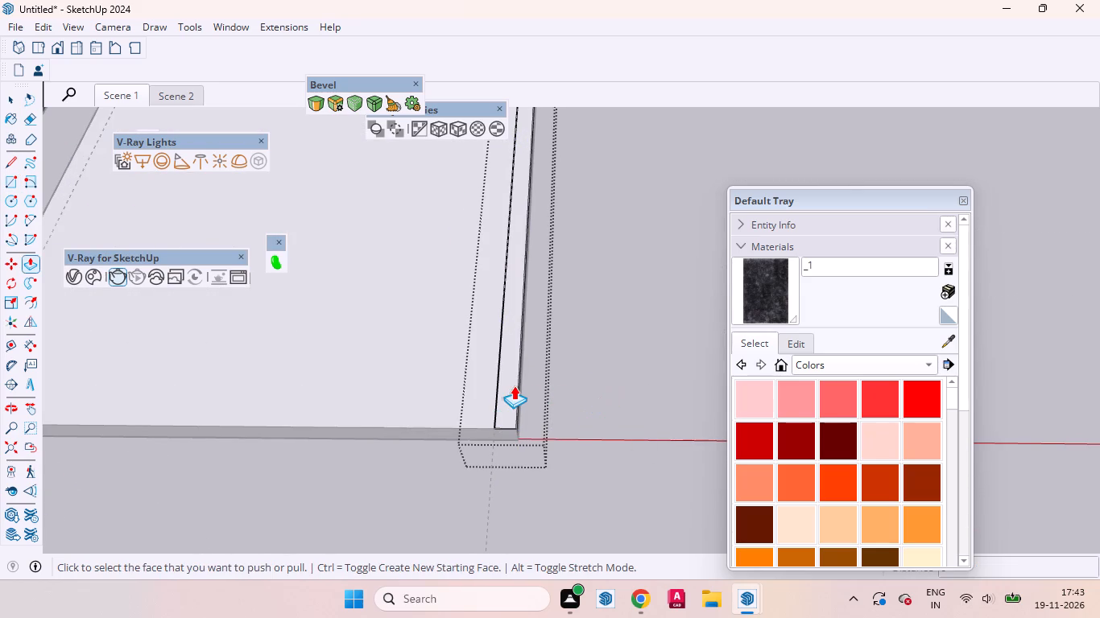
double_click(508, 385)
key("space")
scroll(639, 397, "down", 17)
left_click(478, 479)
In another new group, draw a 4.5-inch by 10' rectangle along the slab's side edge nearest the smaller room.
scroll(592, 381, "down", 9)
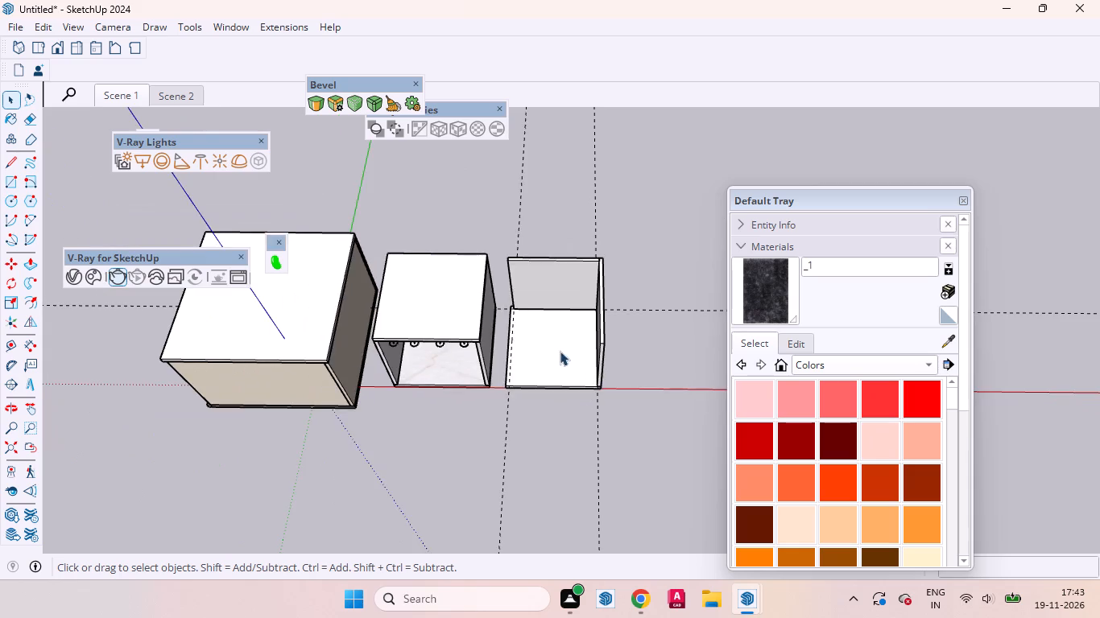
scroll(541, 329, "up", 11)
middle_click_drag(523, 333, 526, 385)
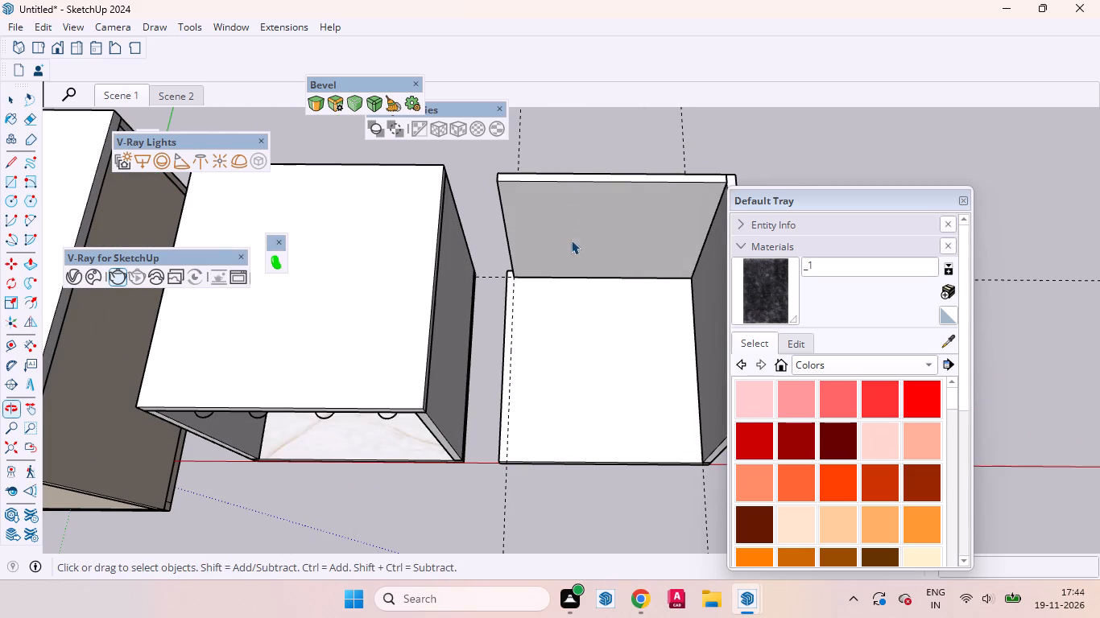
scroll(504, 266, "down", 10)
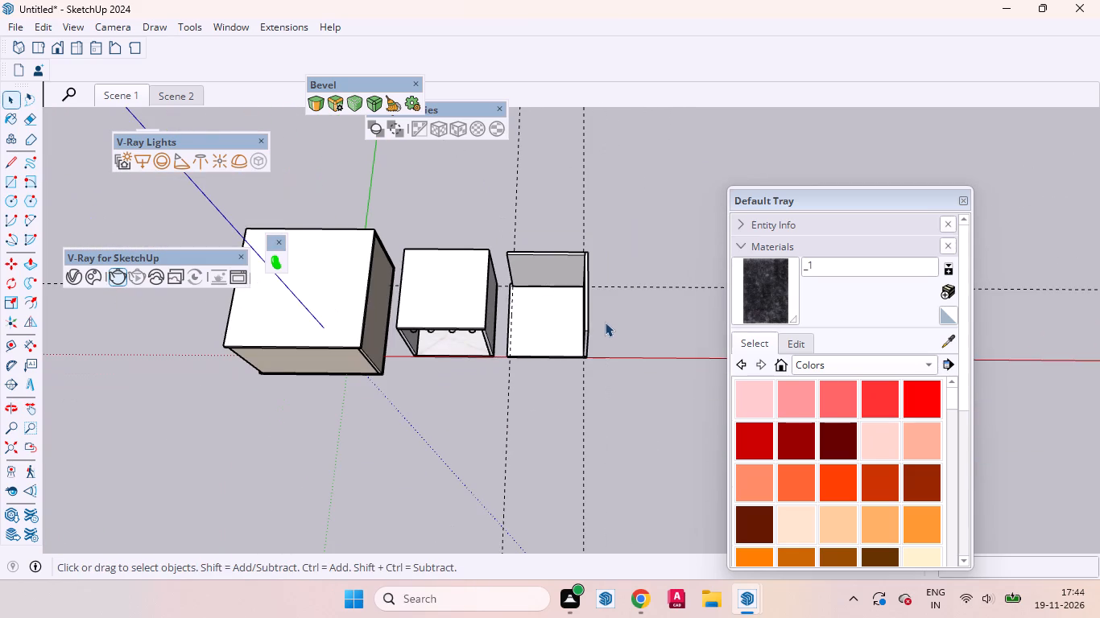
right_click(623, 317)
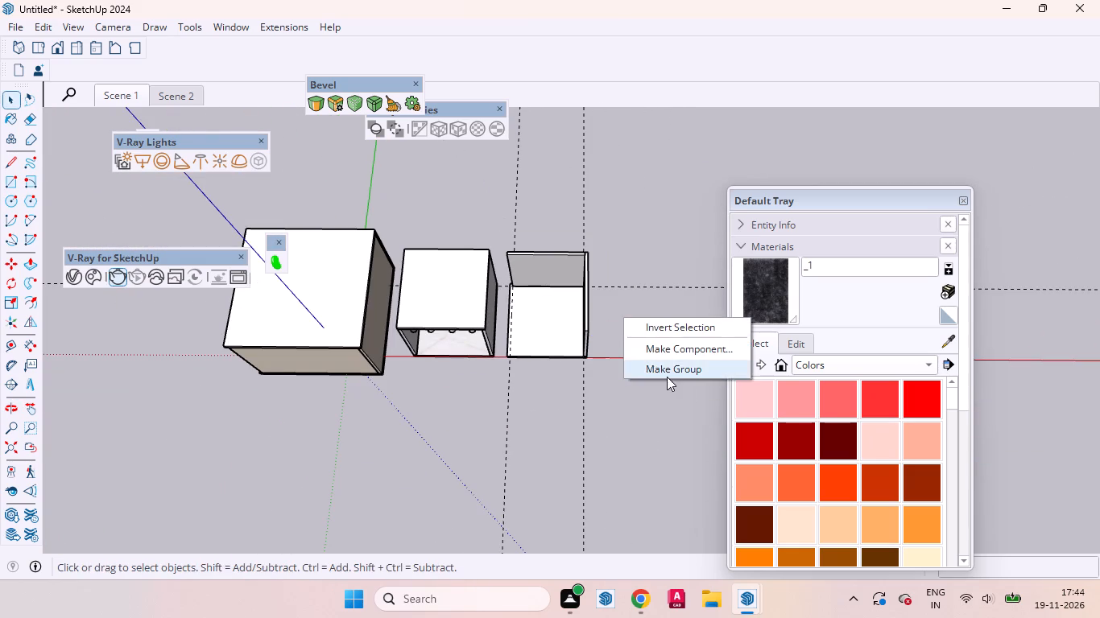
left_click(667, 373)
scroll(532, 344, "up", 11)
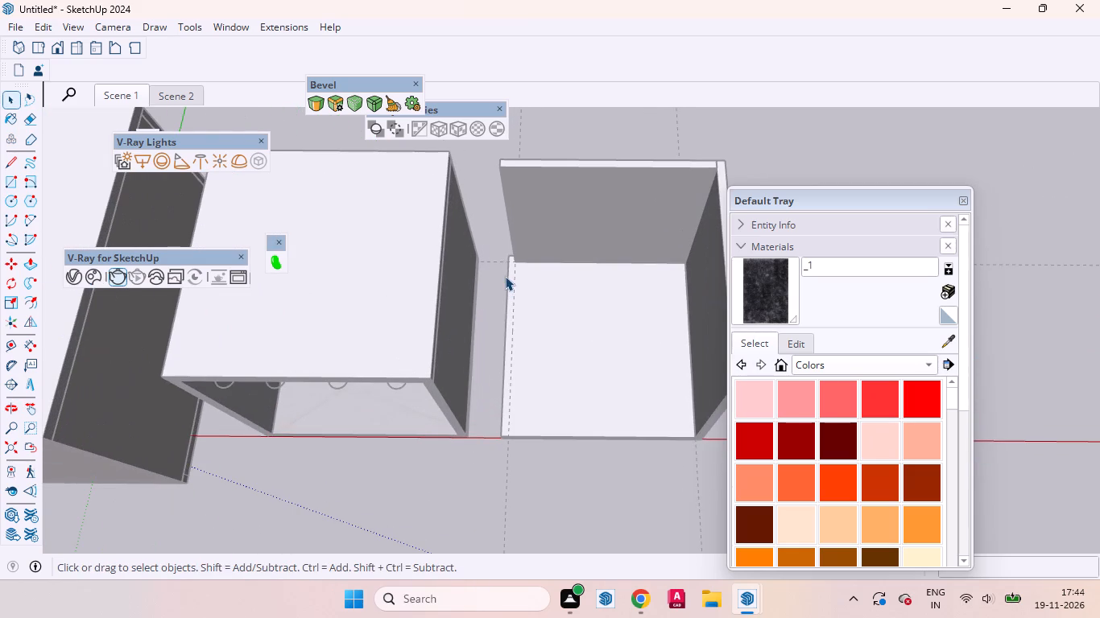
key("r")
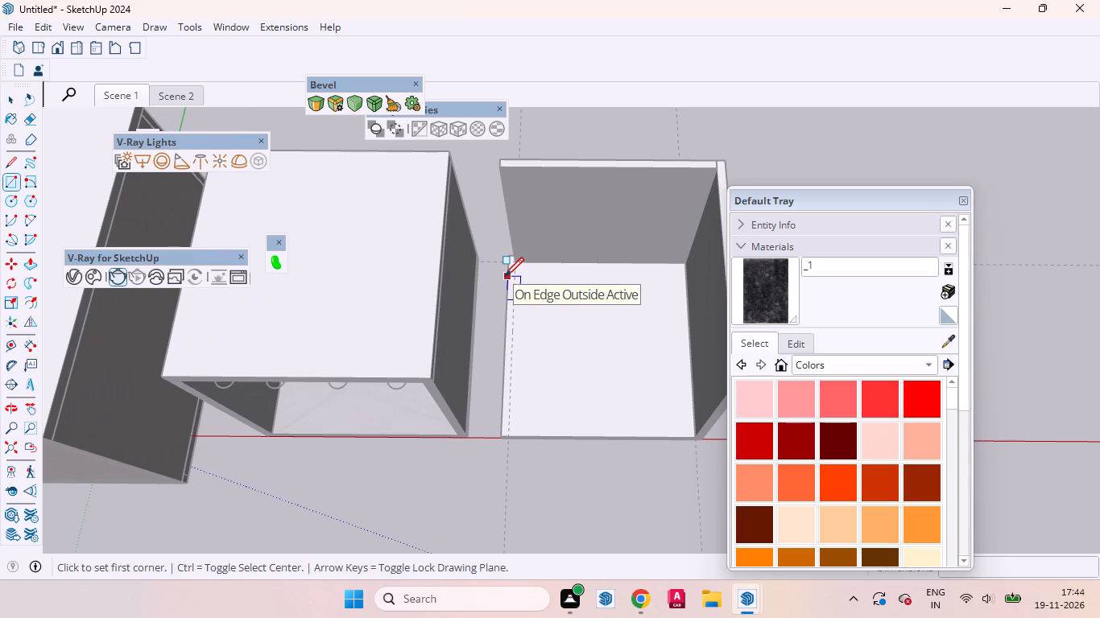
scroll(505, 276, "up", 9)
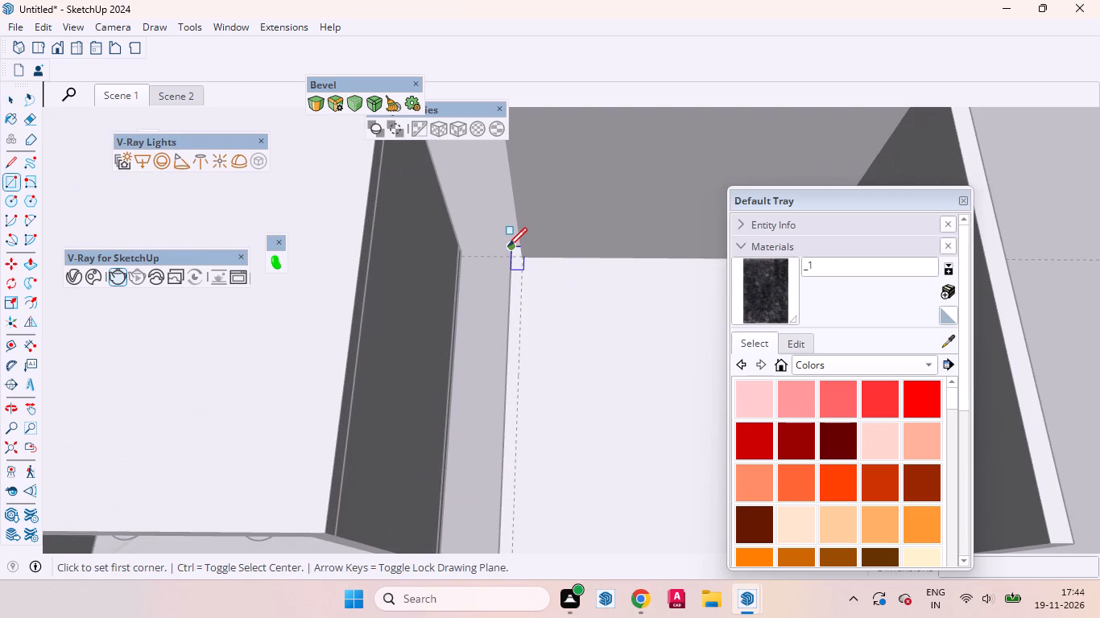
left_click(508, 246)
scroll(523, 311, "down", 8)
scroll(513, 391, "up", 5)
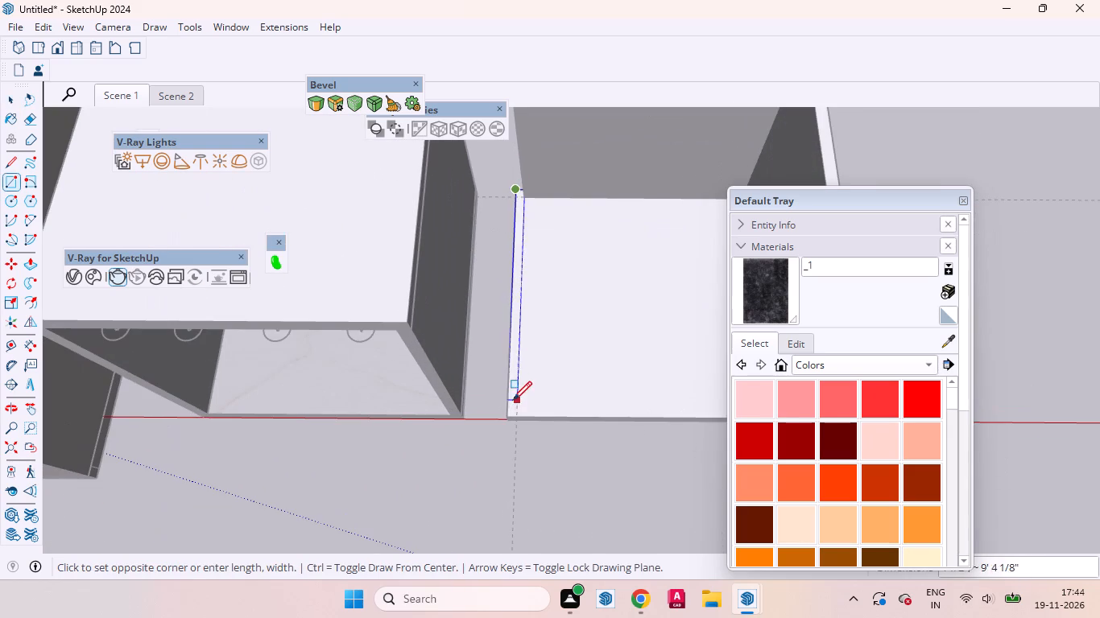
left_click(519, 417)
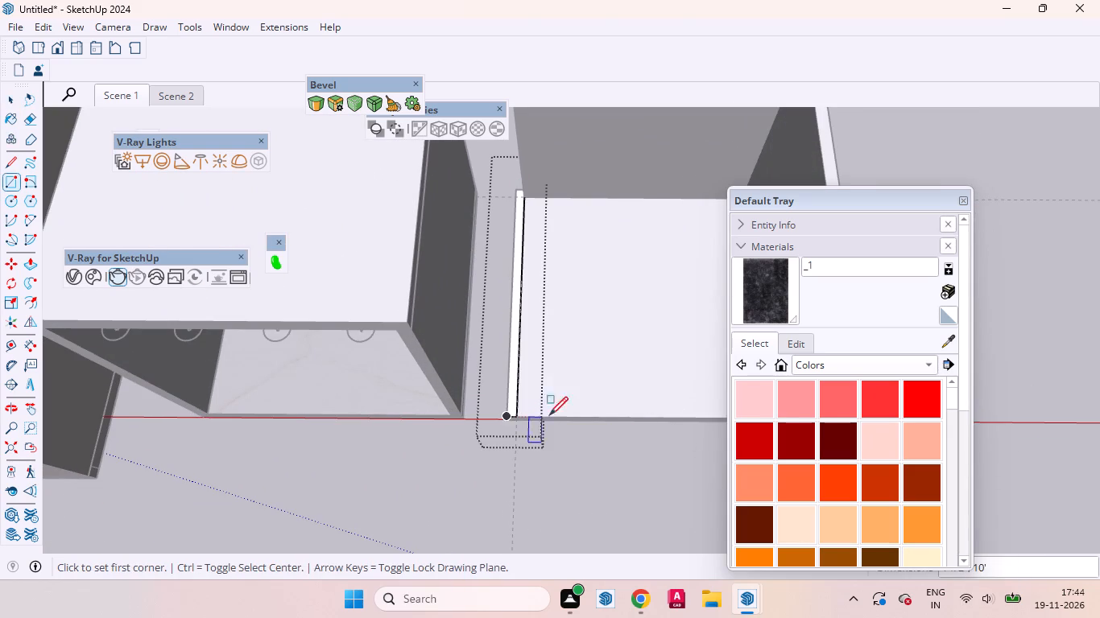
Push/Pull this second side strip up by the same 9' and close its group.
key("p")
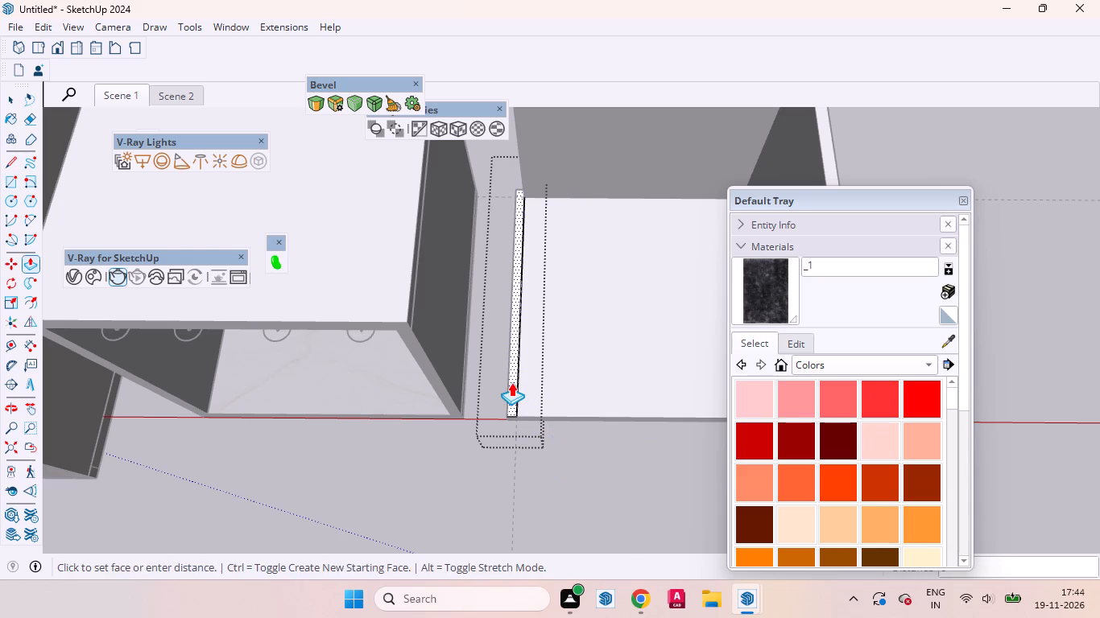
double_click(511, 382)
key("space")
left_click(540, 487)
scroll(488, 413, "down", 7)
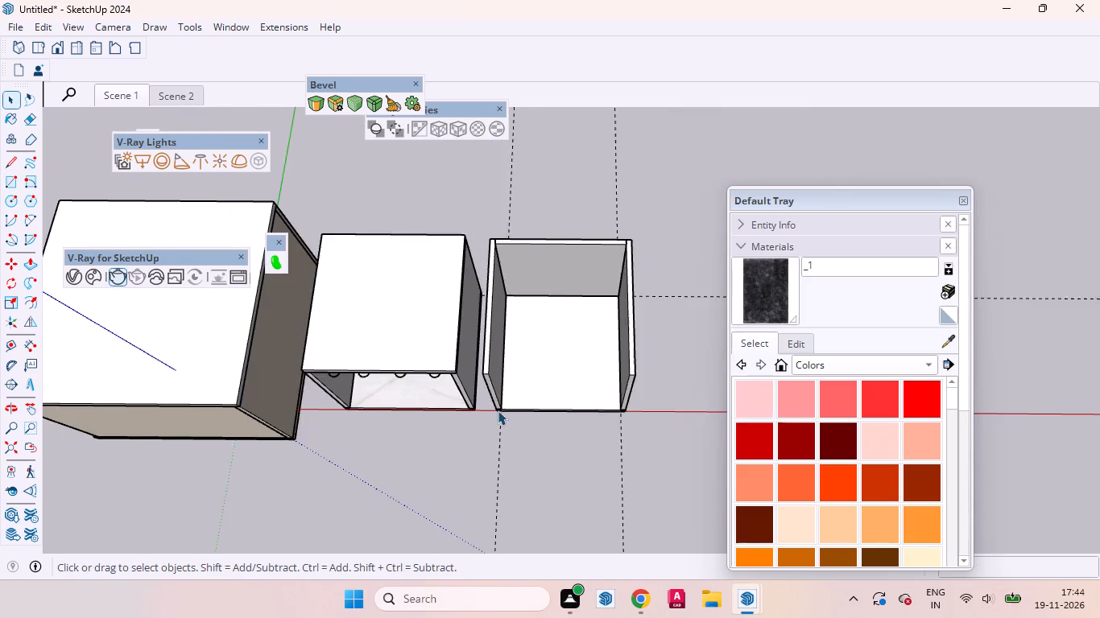
Select and delete the two guides running along the new room's side walls.
scroll(498, 410, "down", 4)
scroll(502, 424, "up", 1)
middle_click_drag(496, 378, 494, 333)
left_click_drag(654, 214, 460, 109)
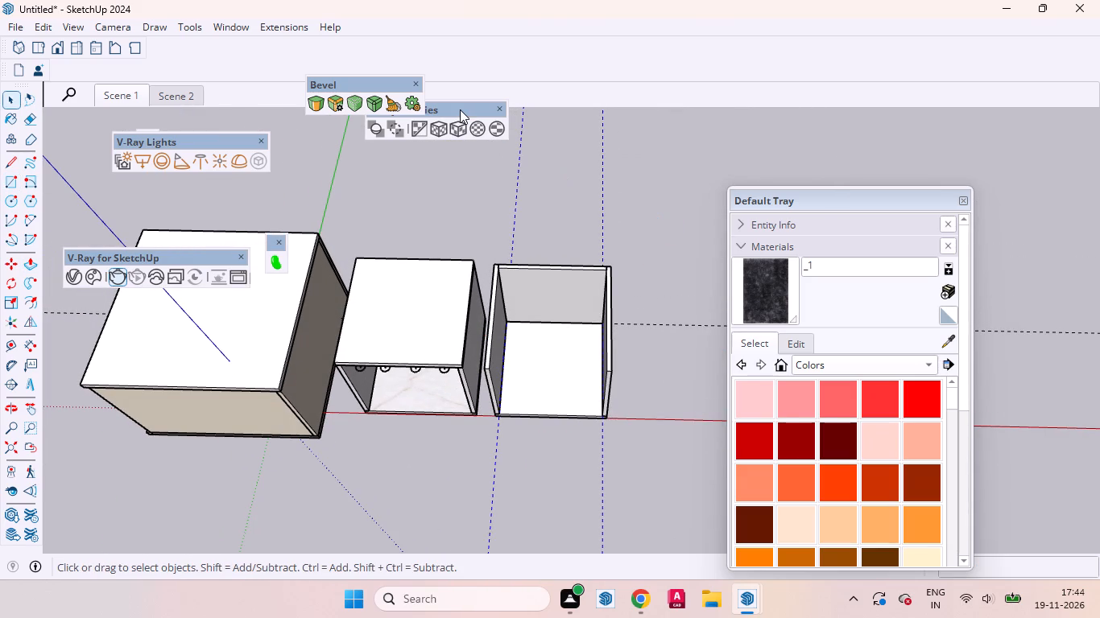
key("Delete")
key("Delete")
left_click_drag(630, 221, 411, 133)
left_click_drag(411, 133, 400, 120)
key("Delete")
key("Delete")
key("Delete")
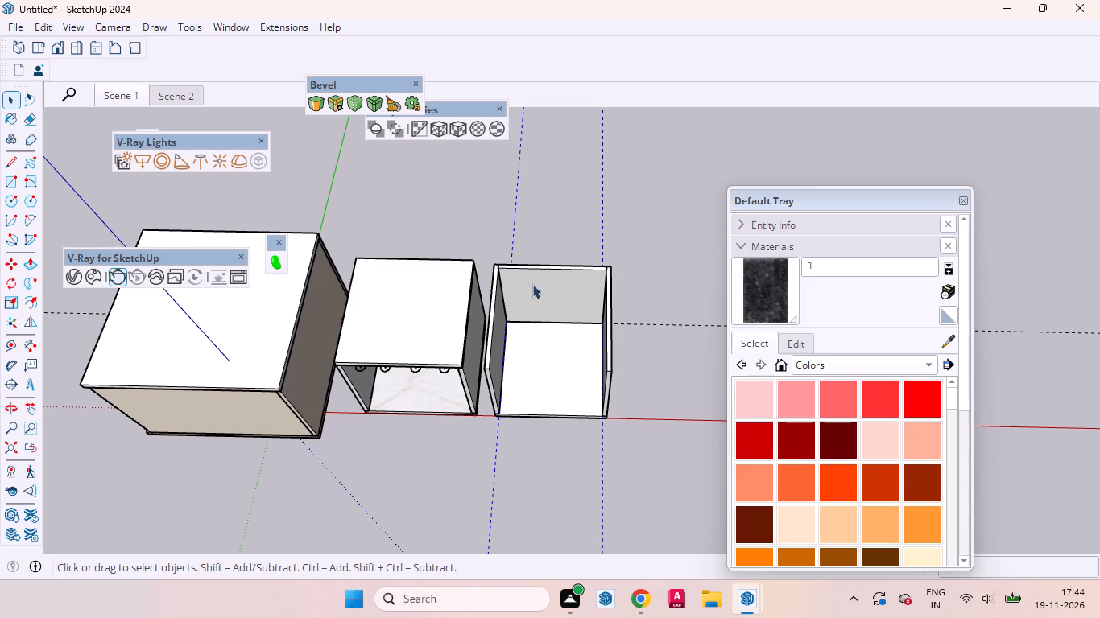
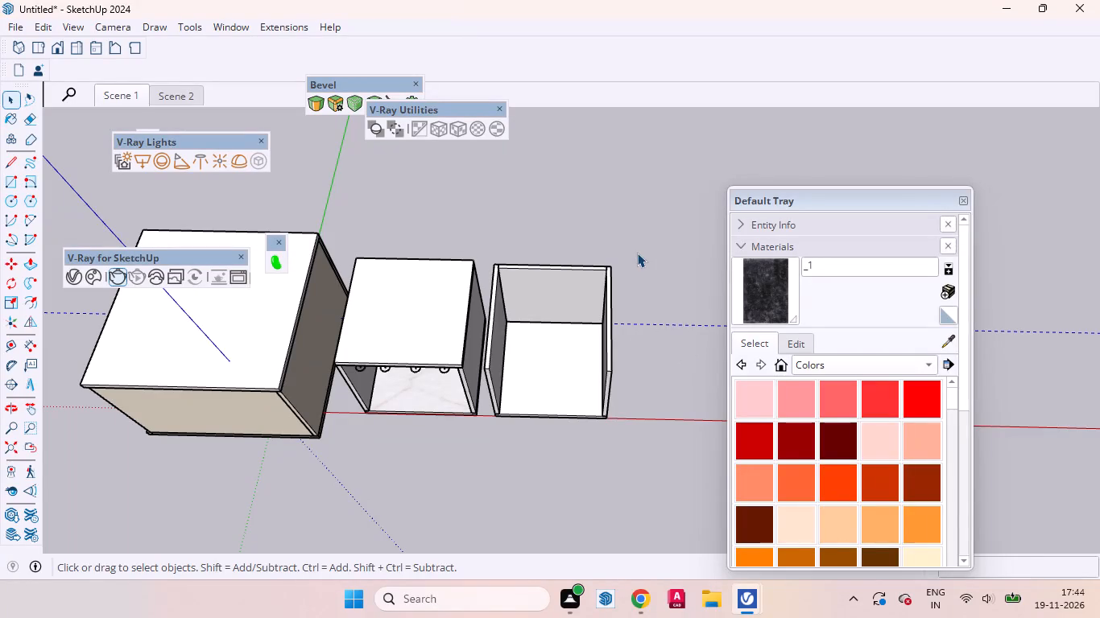
Check the progress of the bedroom wardrobe render in the V-Ray Frame Buffer, then return to the model.
key("Delete")
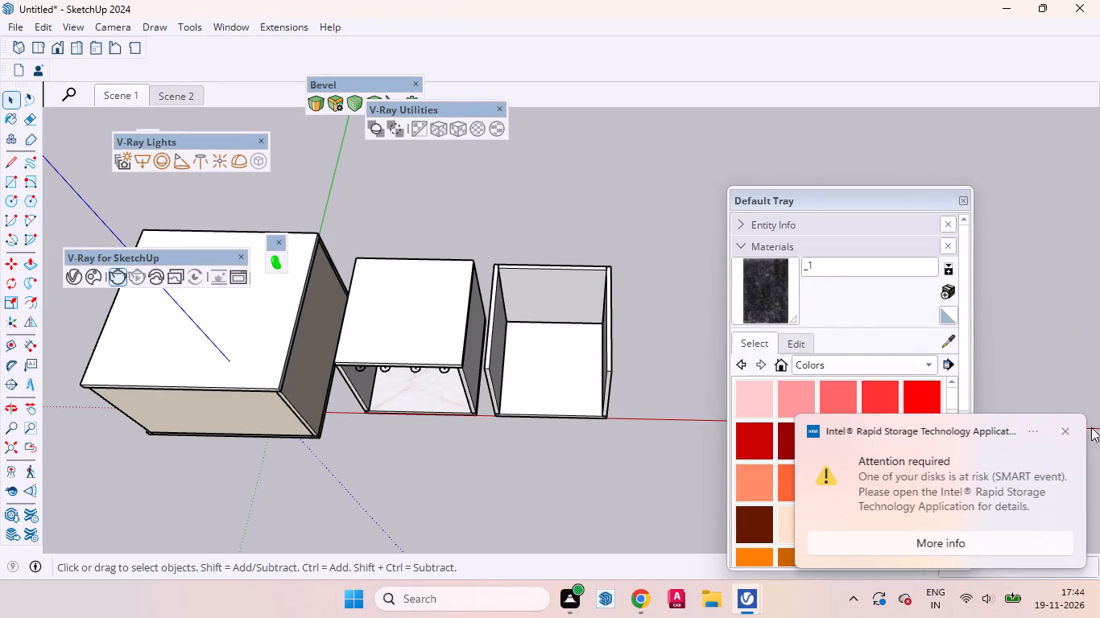
left_click(1064, 431)
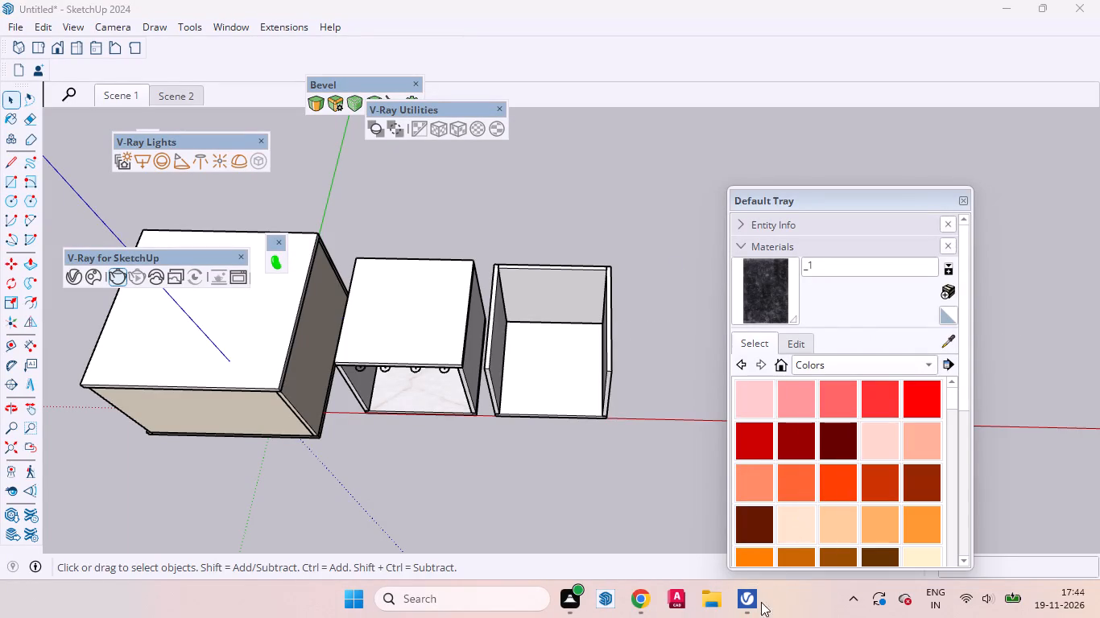
left_click(746, 591)
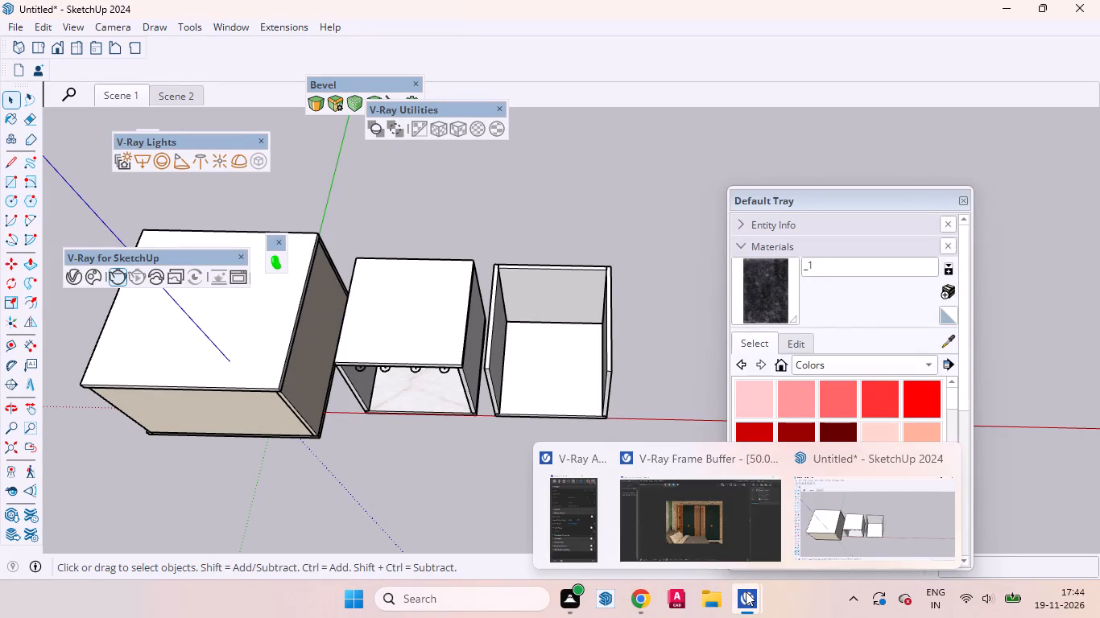
left_click(714, 538)
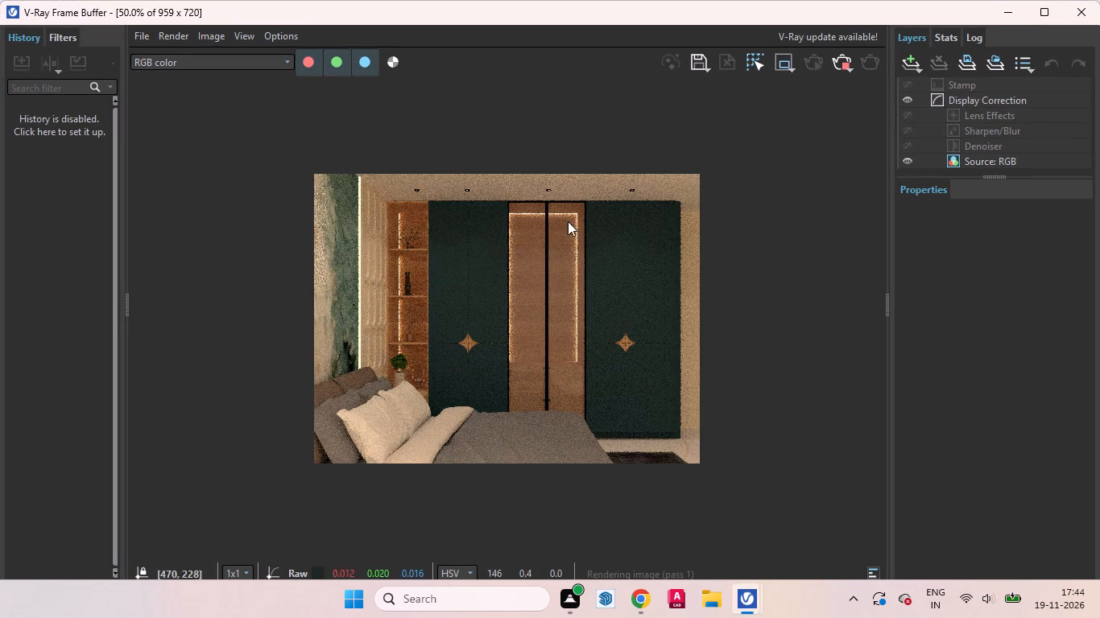
scroll(378, 294, "up", 1)
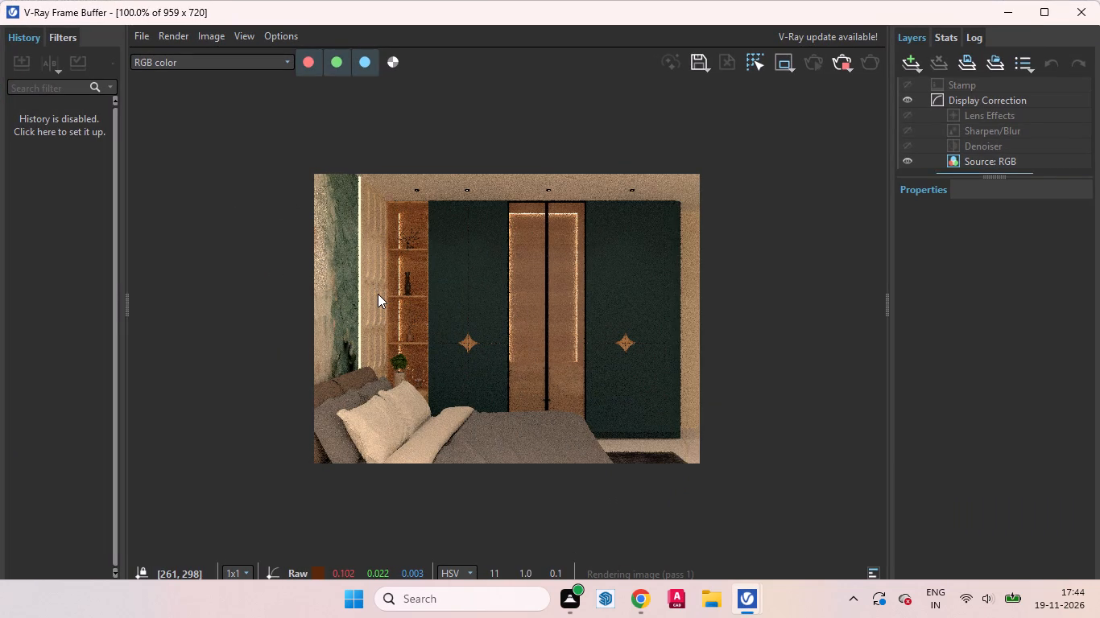
scroll(378, 311, "down", 1)
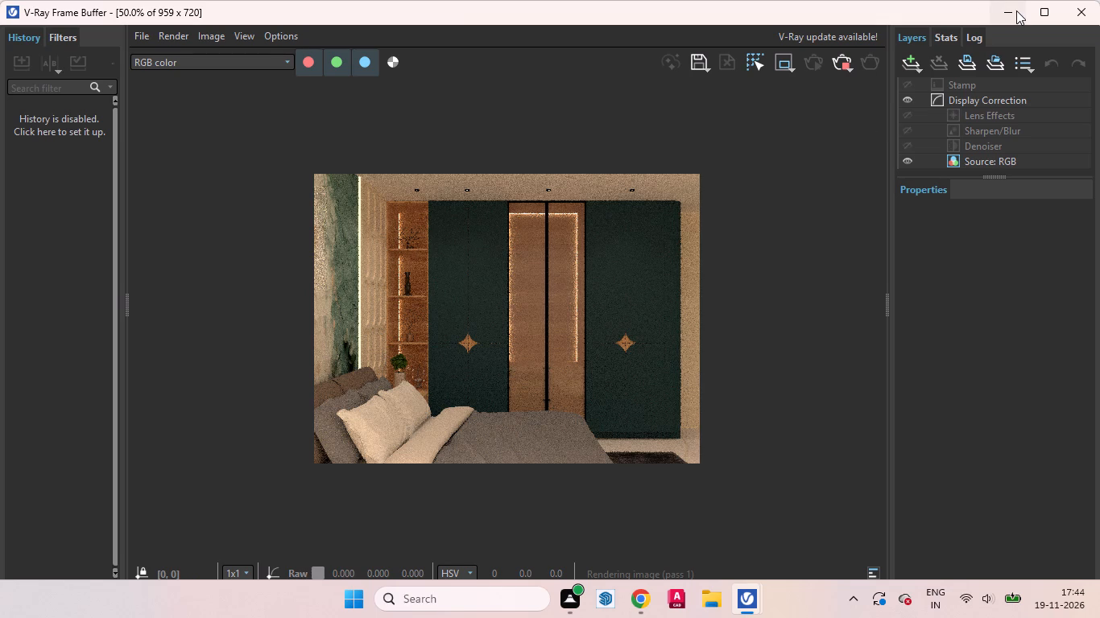
left_click(1016, 10)
Hide the new room's side wall farthest from the smaller room.
scroll(533, 333, "up", 6)
middle_click_drag(548, 359, 534, 291)
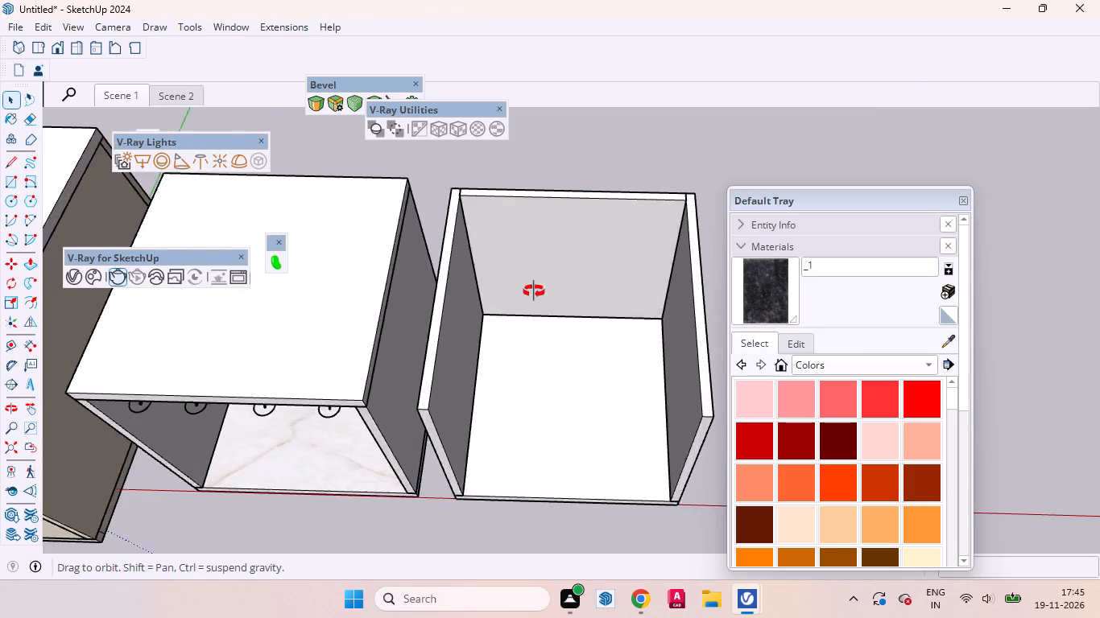
middle_click_drag(534, 291, 854, 72)
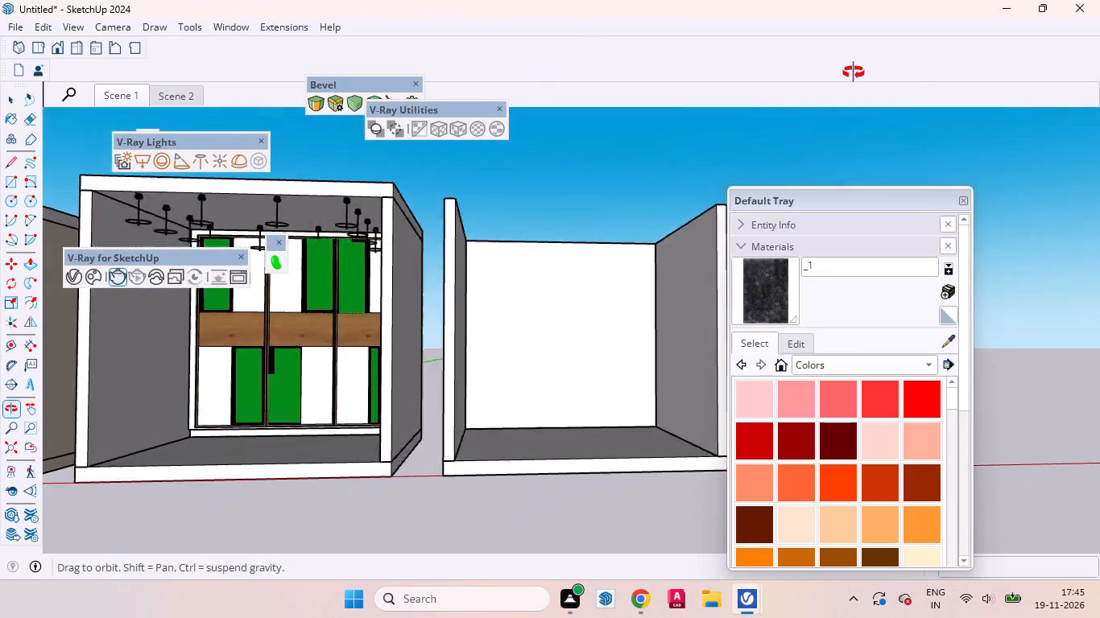
middle_click_drag(854, 72, 630, 73)
scroll(386, 300, "up", 2)
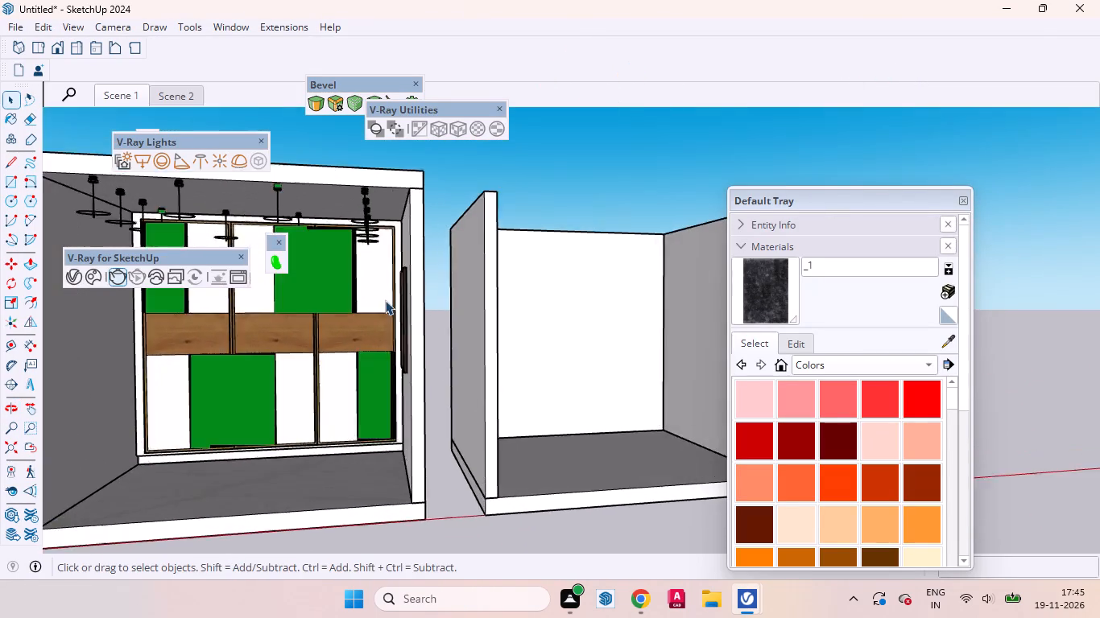
scroll(385, 300, "up", 8)
scroll(230, 356, "down", 13)
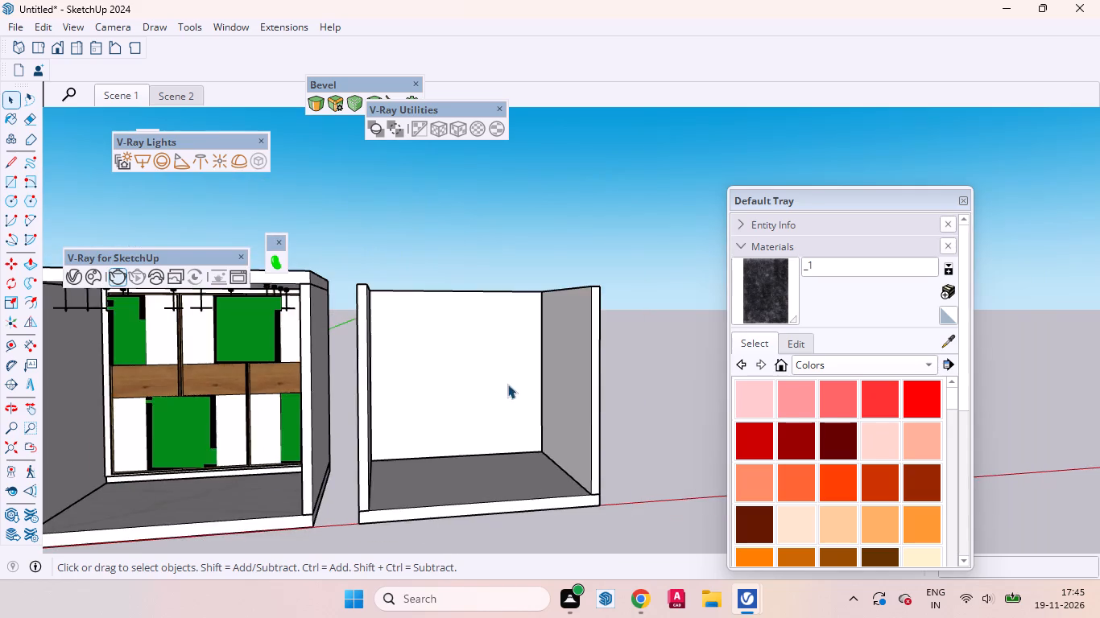
middle_click_drag(504, 414, 403, 476)
scroll(499, 399, "up", 3)
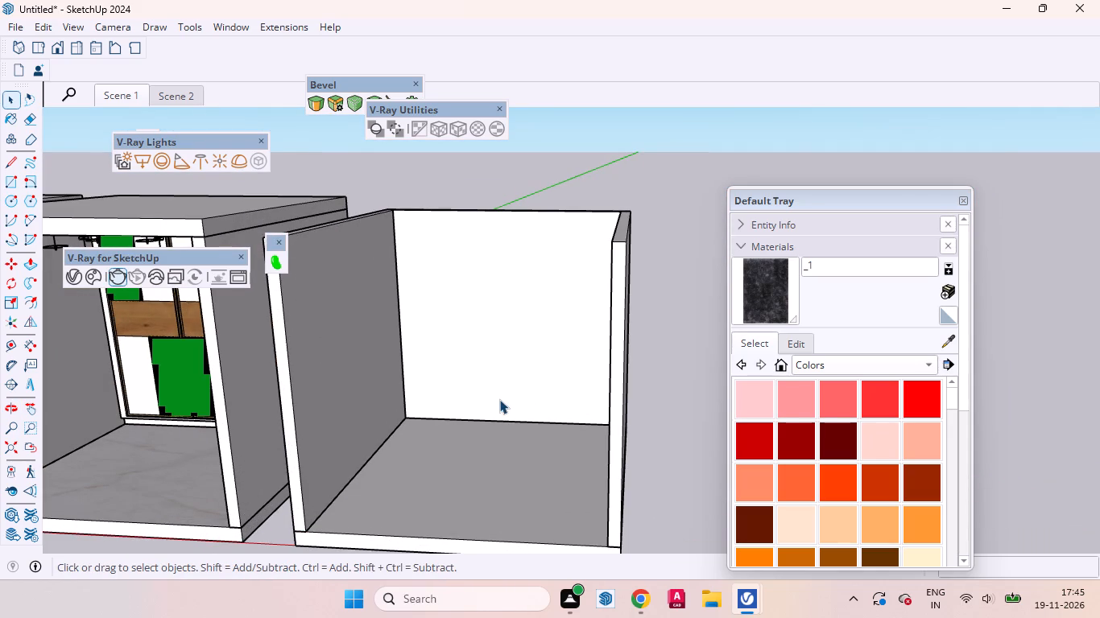
scroll(484, 318, "up", 2)
scroll(478, 338, "down", 2)
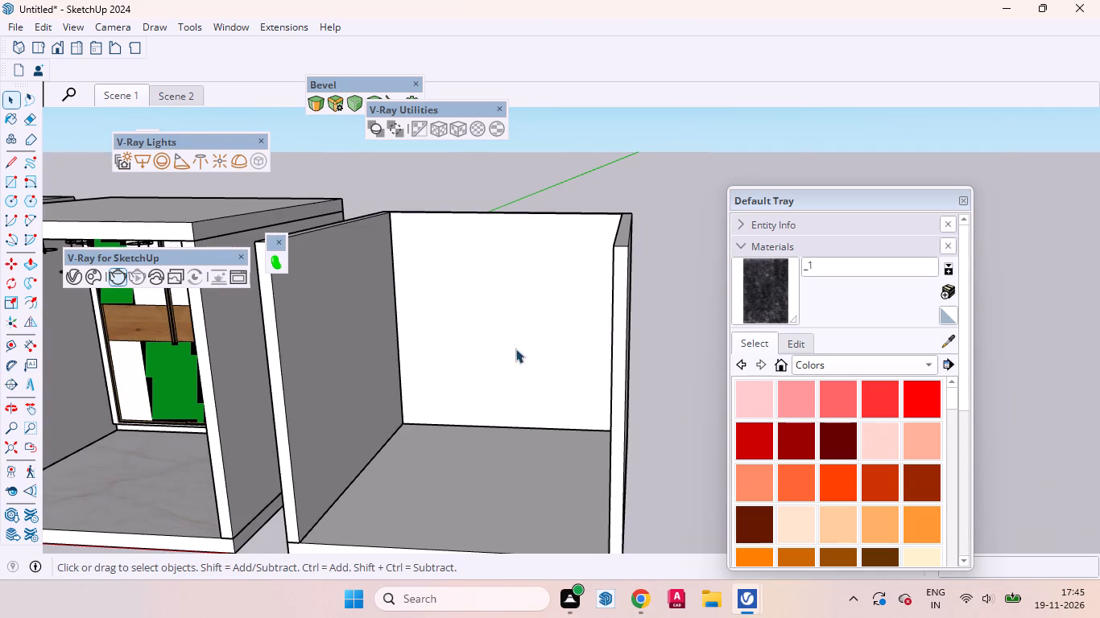
middle_click_drag(472, 402, 676, 370)
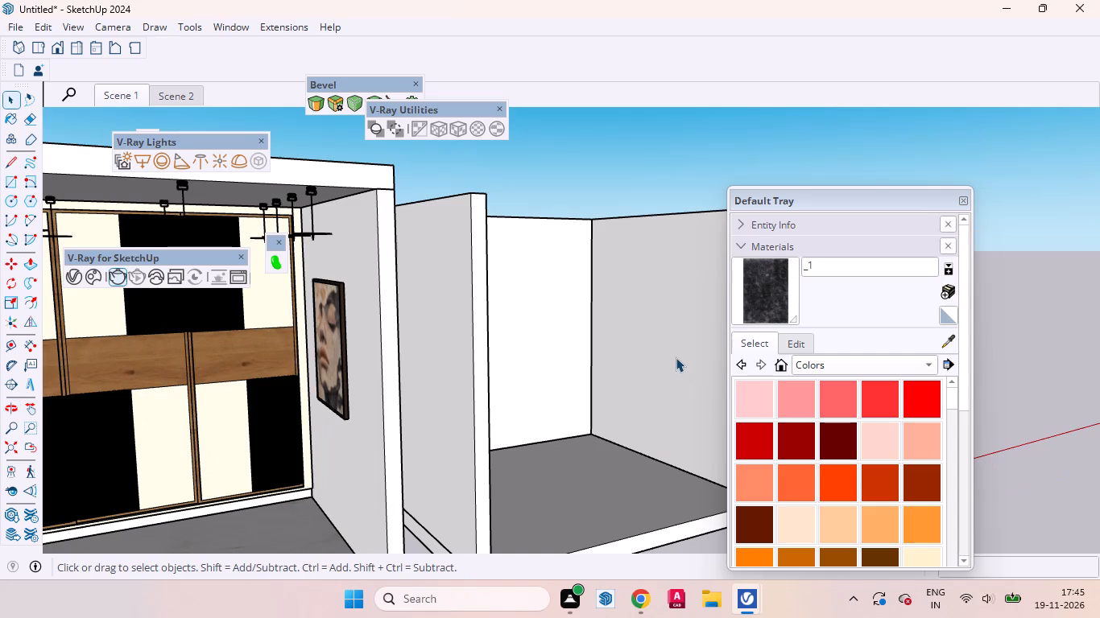
left_click(676, 357)
right_click(662, 365)
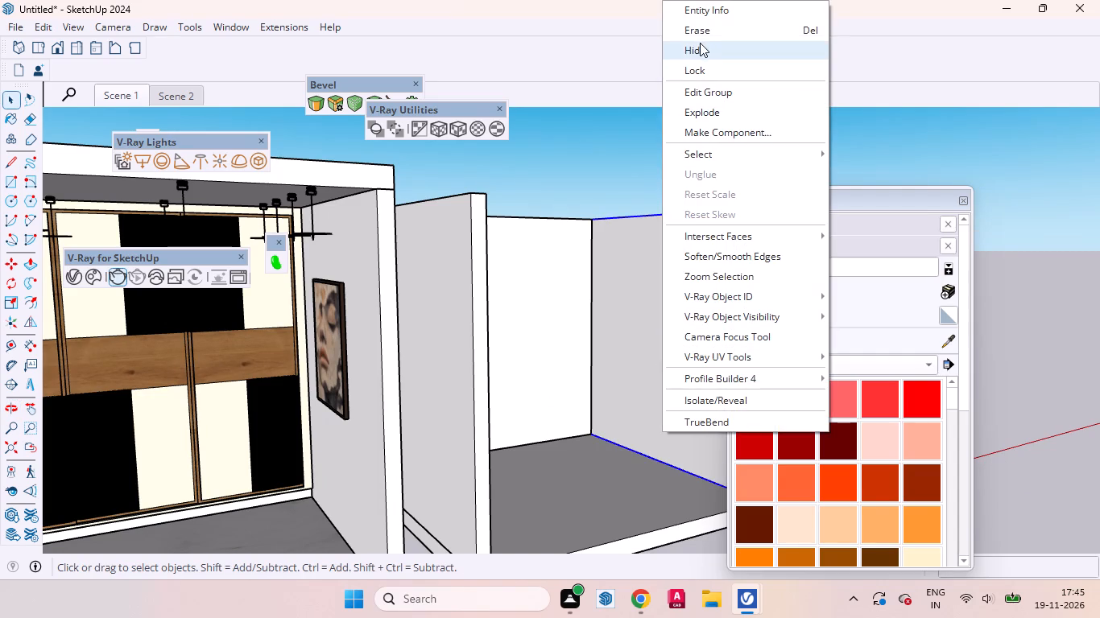
left_click(700, 43)
Place a guide on the new room's floor 24 inches out from the base of the rear wall.
middle_click_drag(621, 262, 413, 379)
scroll(437, 339, "down", 8)
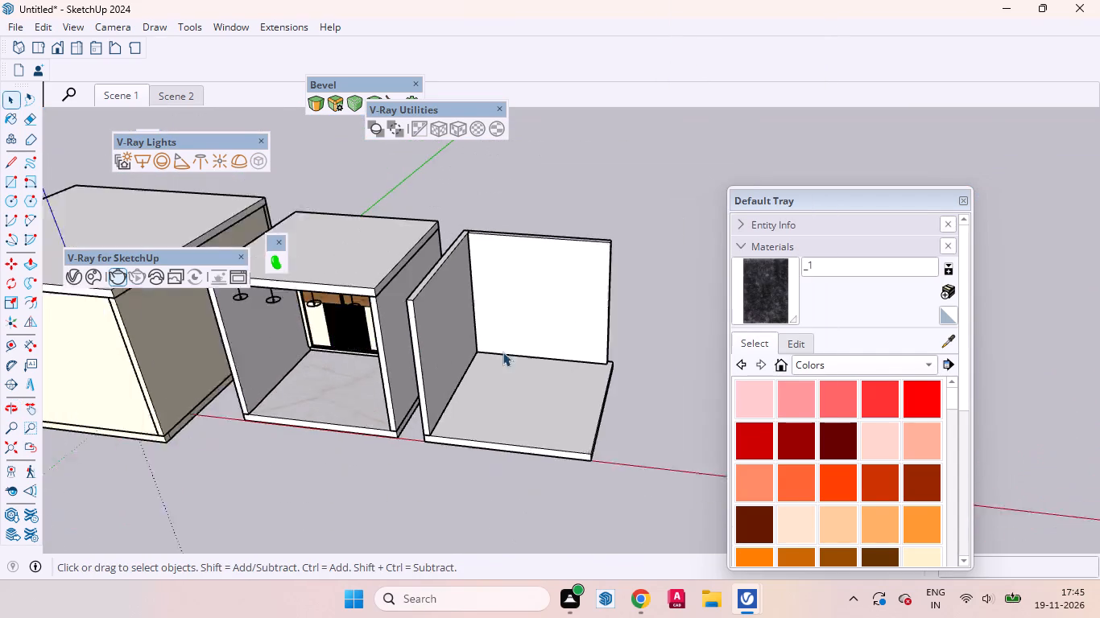
middle_click_drag(506, 368, 349, 385)
scroll(576, 337, "up", 15)
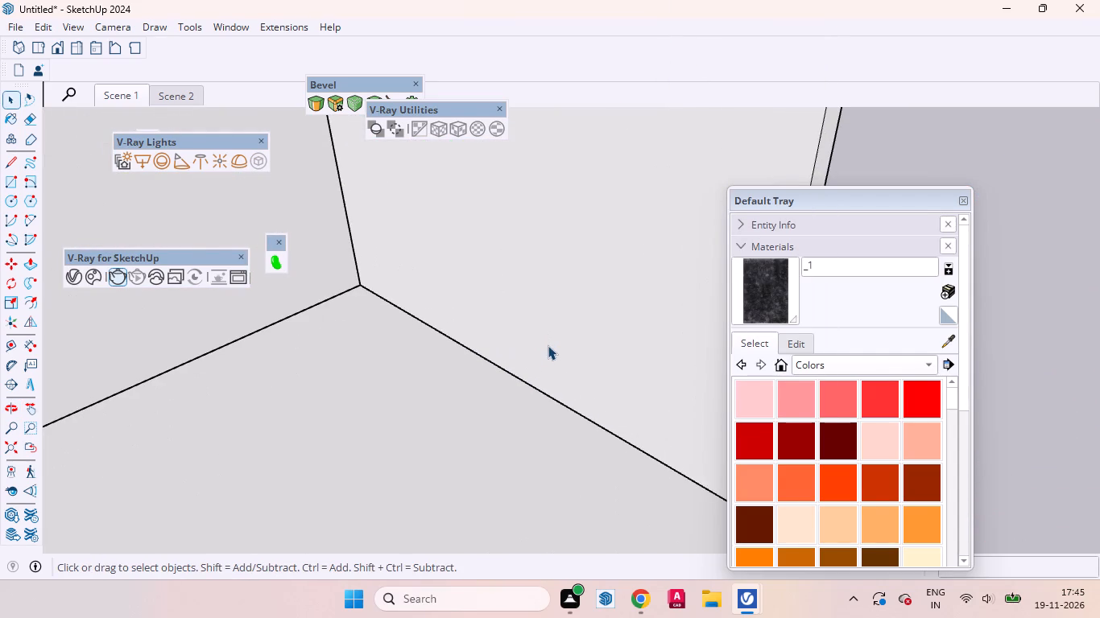
key("t")
left_click(541, 394)
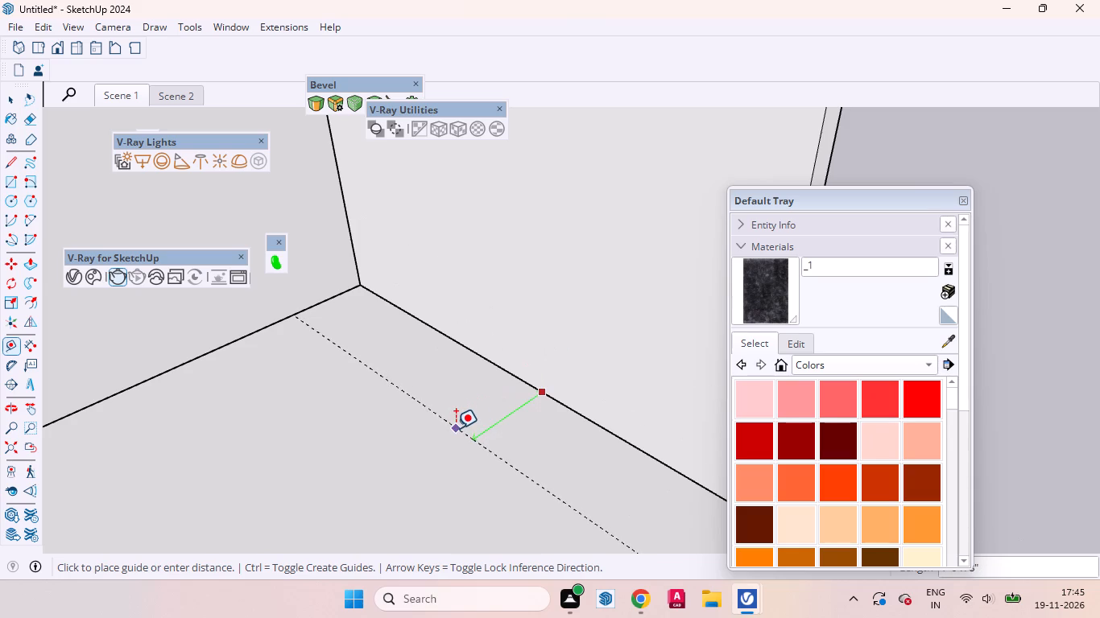
type("24")
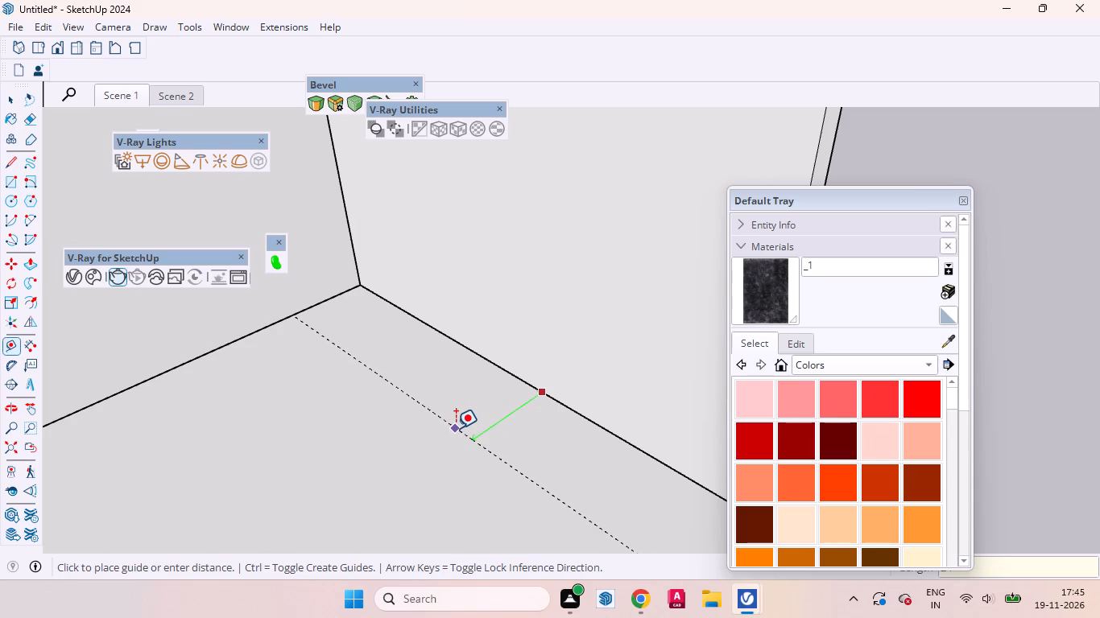
key("Return")
key("space")
Place a guide 4.5 inches in from the slab's open side edge, where the hidden wall stands.
scroll(413, 377, "down", 4)
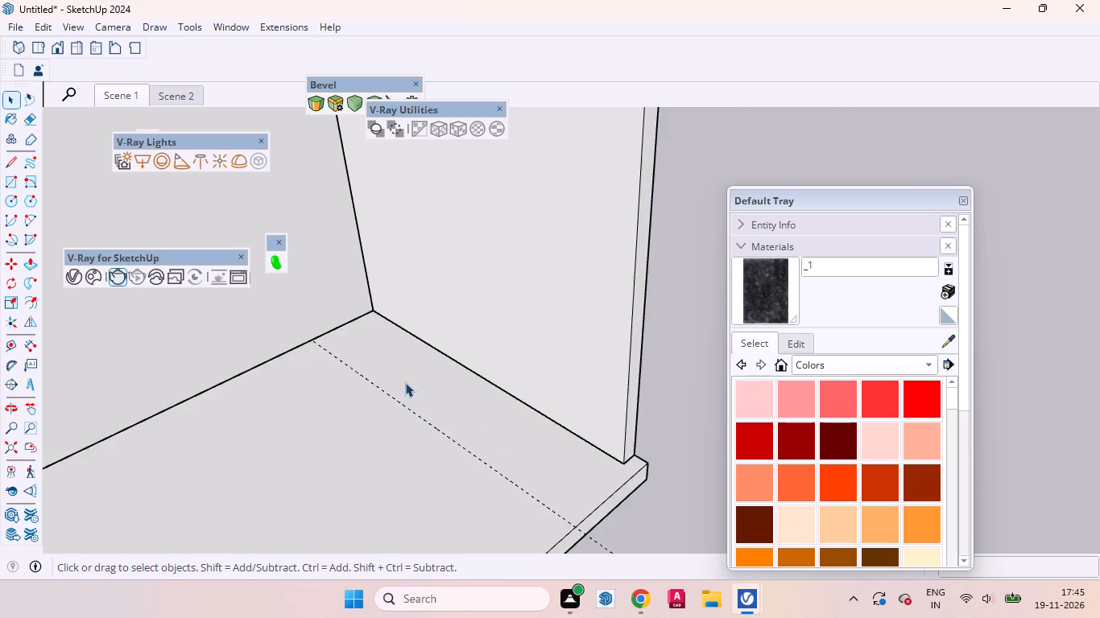
scroll(405, 382, "down", 3)
middle_click_drag(561, 448, 660, 488)
scroll(565, 366, "down", 4)
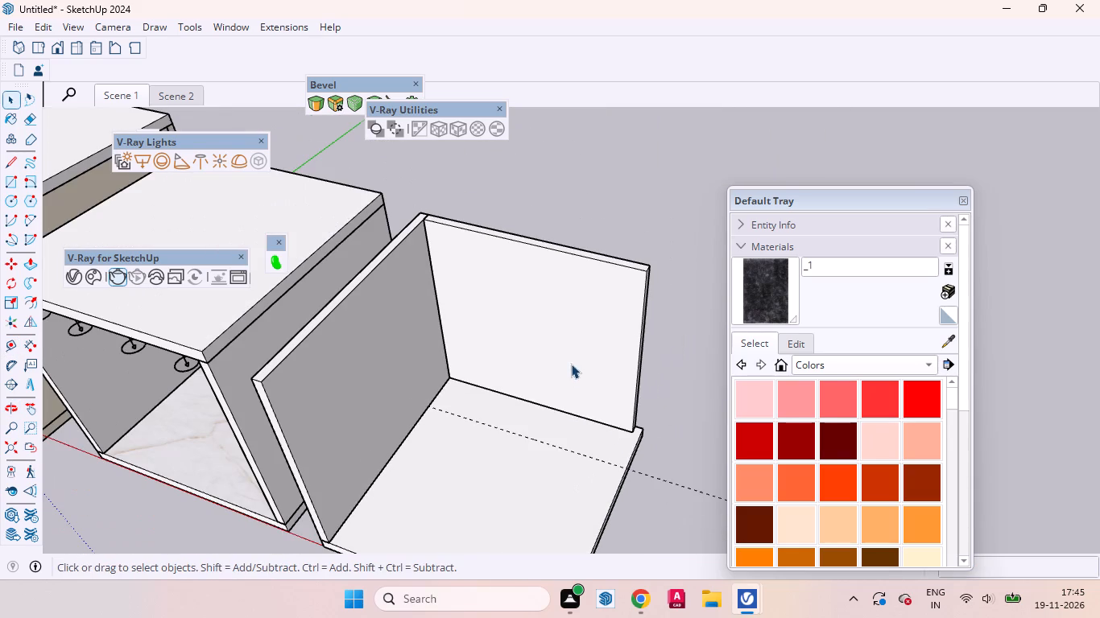
key("t")
scroll(610, 466, "up", 4)
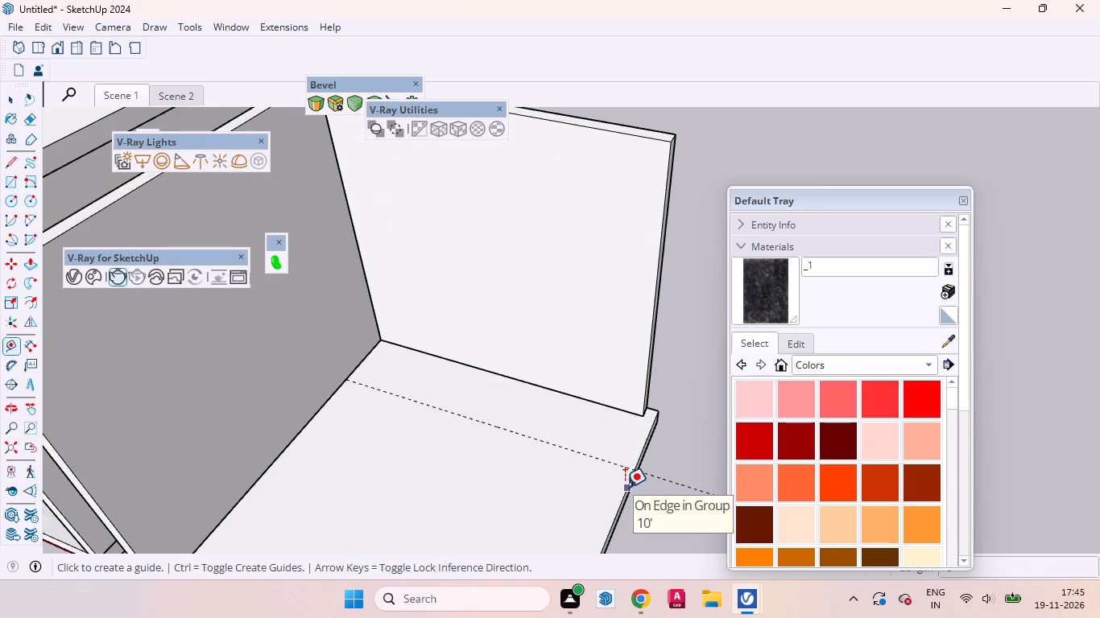
left_click(625, 487)
type("4.")
key("5")
key("Return")
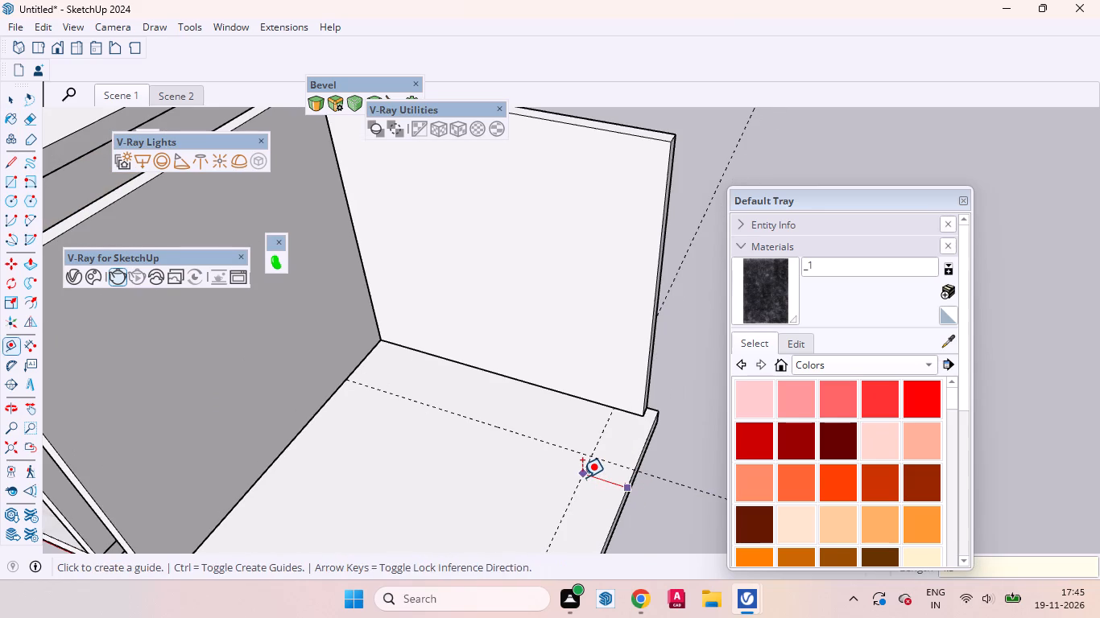
key("space")
In a new group, draw a floor rectangle along the rear wall from the inner corner to the intersection of the two guides.
scroll(530, 380, "down", 4)
right_click(631, 184)
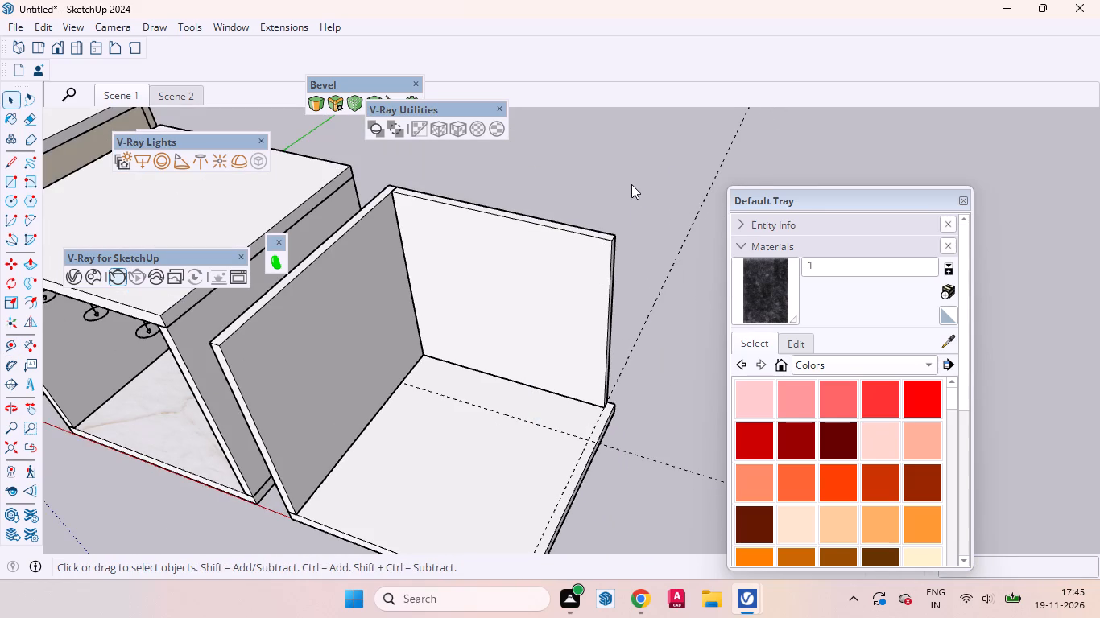
left_click(667, 237)
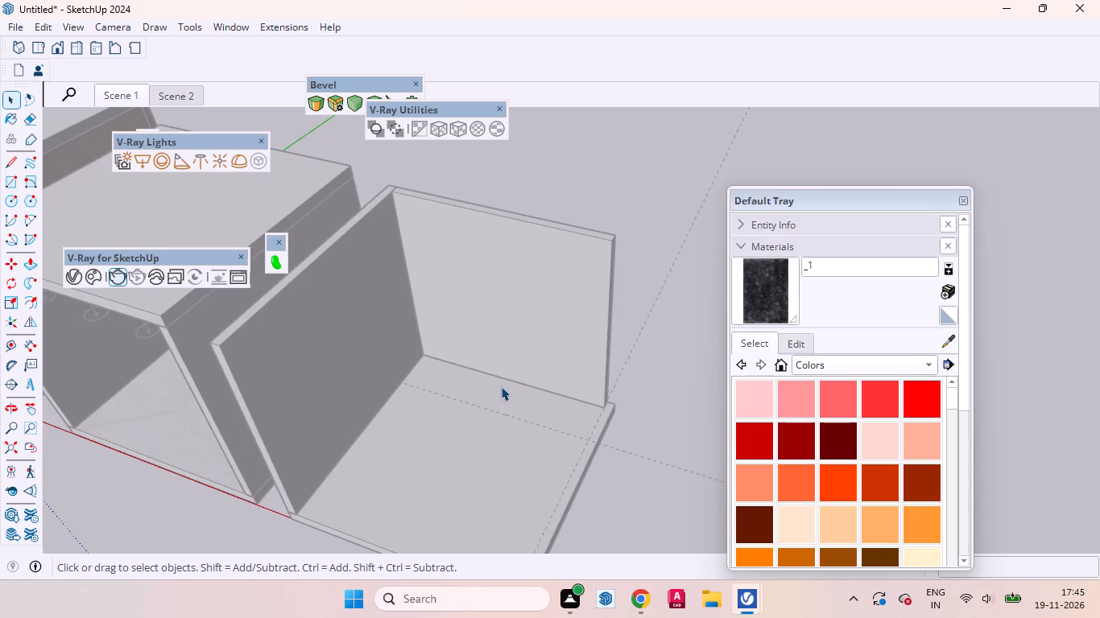
key("r")
scroll(456, 373, "up", 3)
left_click(416, 349)
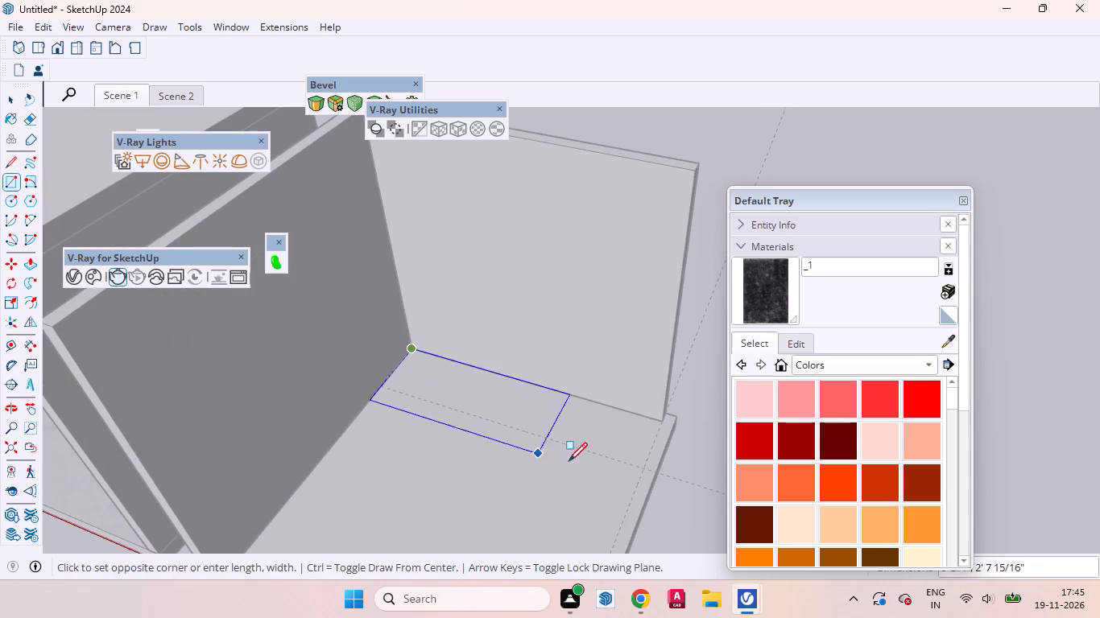
left_click(643, 469)
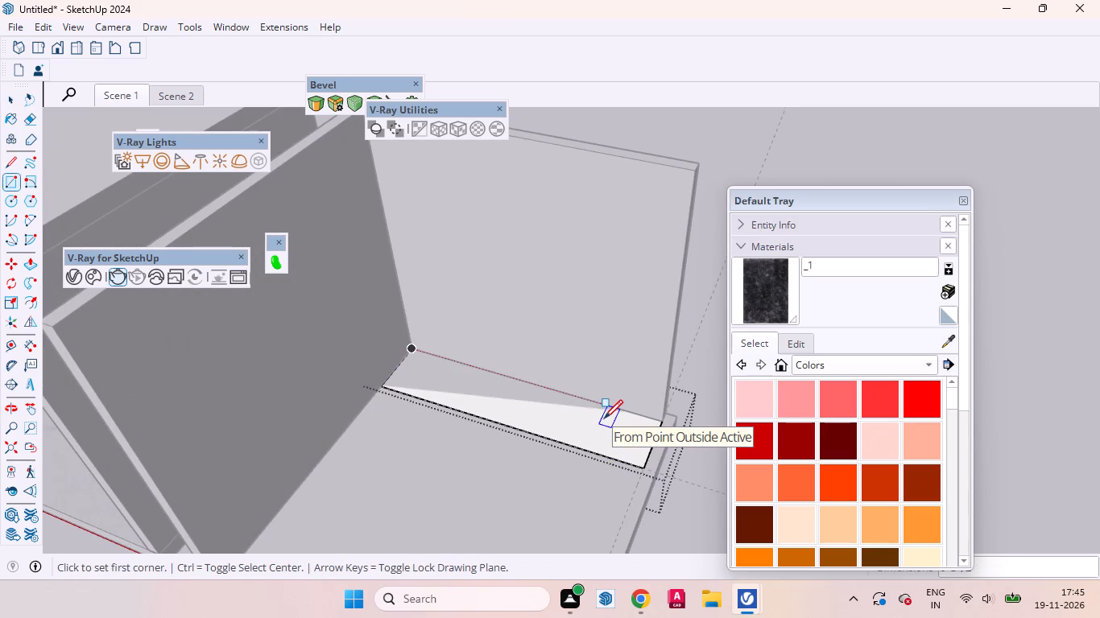
Push/Pull the floor rectangle up 34 inches into a counter block and close its group.
key("p")
left_click(589, 434)
type("34")
key("Return")
key("space")
scroll(561, 360, "down", 5)
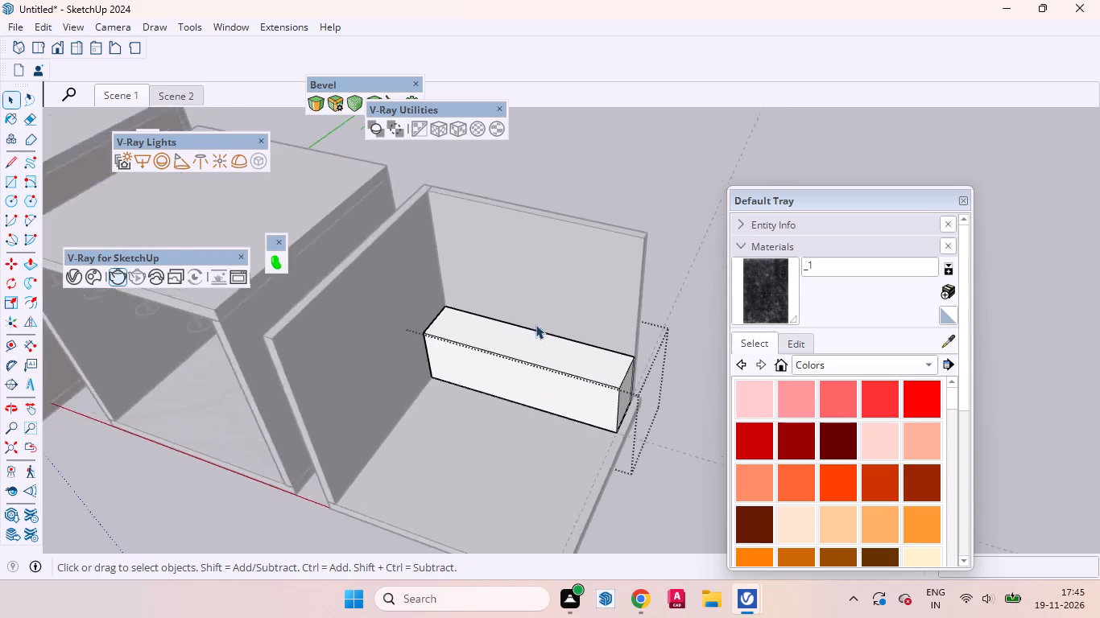
scroll(536, 324, "down", 2)
middle_click_drag(559, 367, 563, 247)
scroll(571, 360, "up", 7)
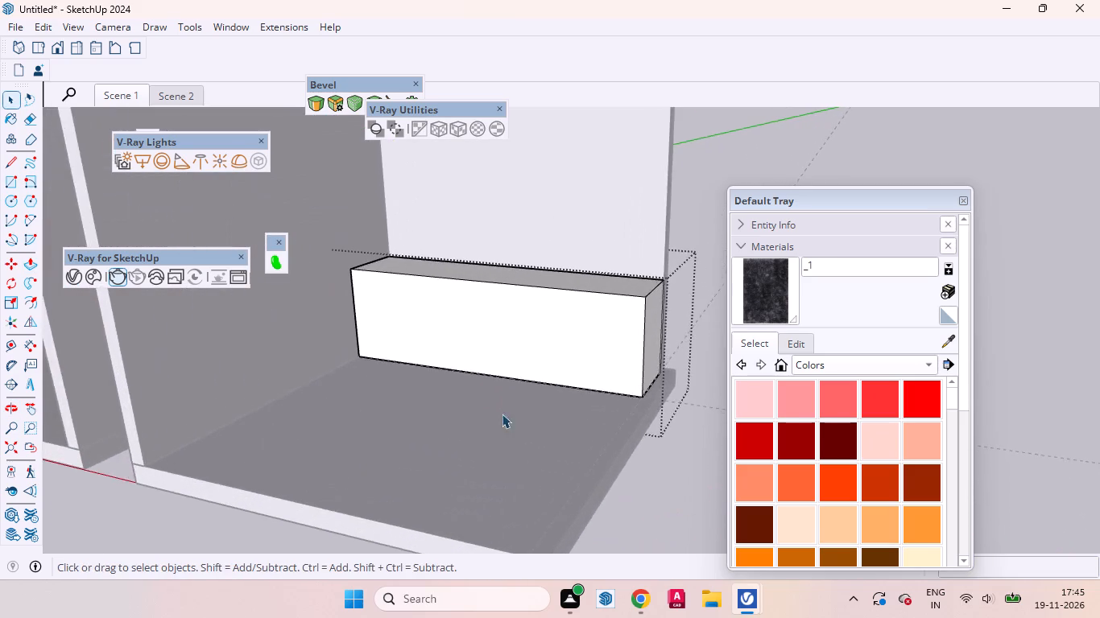
scroll(501, 422, "down", 8)
left_click(648, 332)
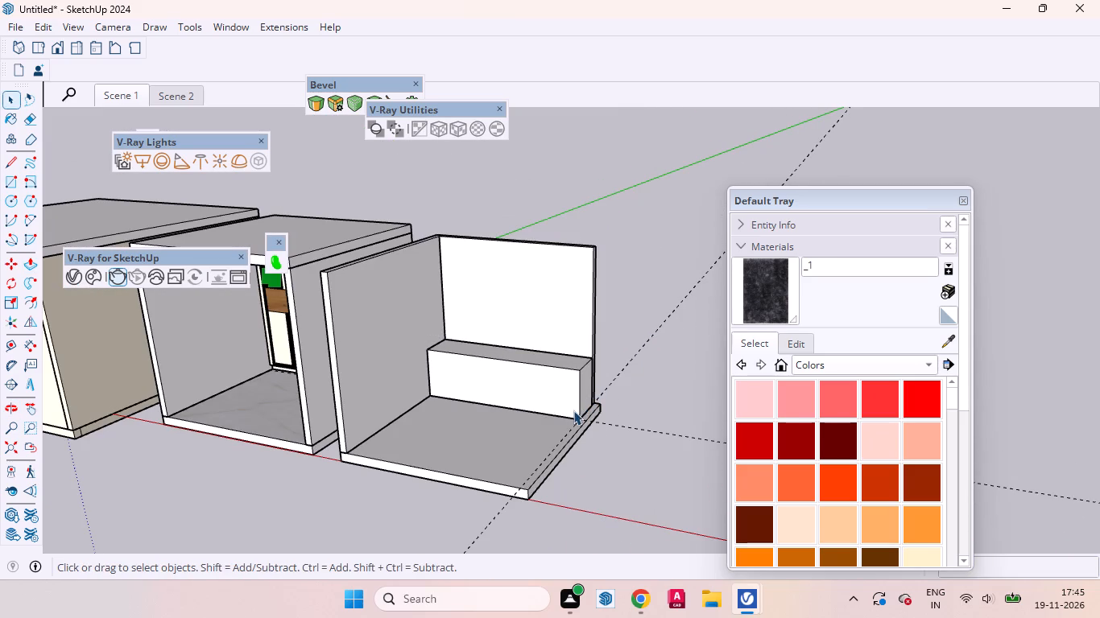
Place a guide on the rear wall 24 inches above the counter block's top edge.
scroll(500, 439, "down", 3)
scroll(511, 336, "up", 4)
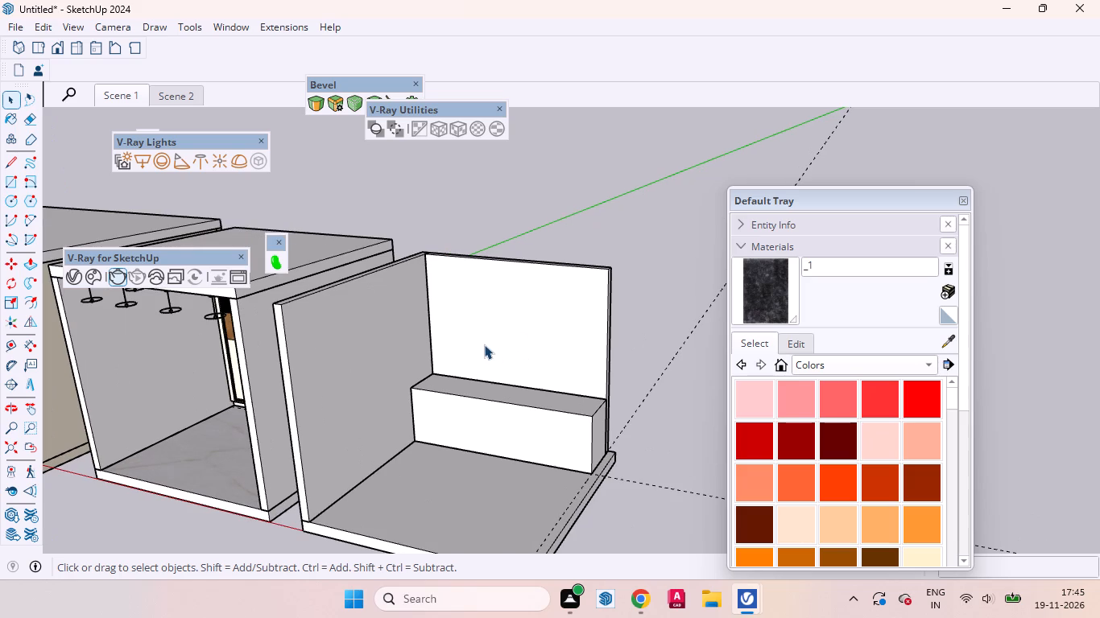
key("t")
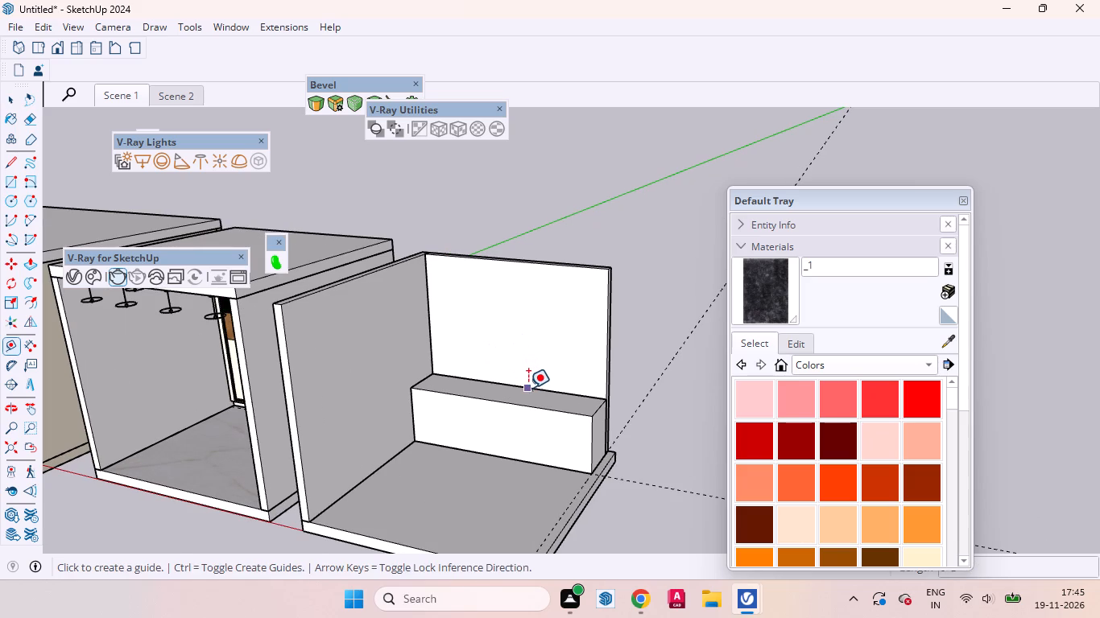
left_click(528, 388)
type("24")
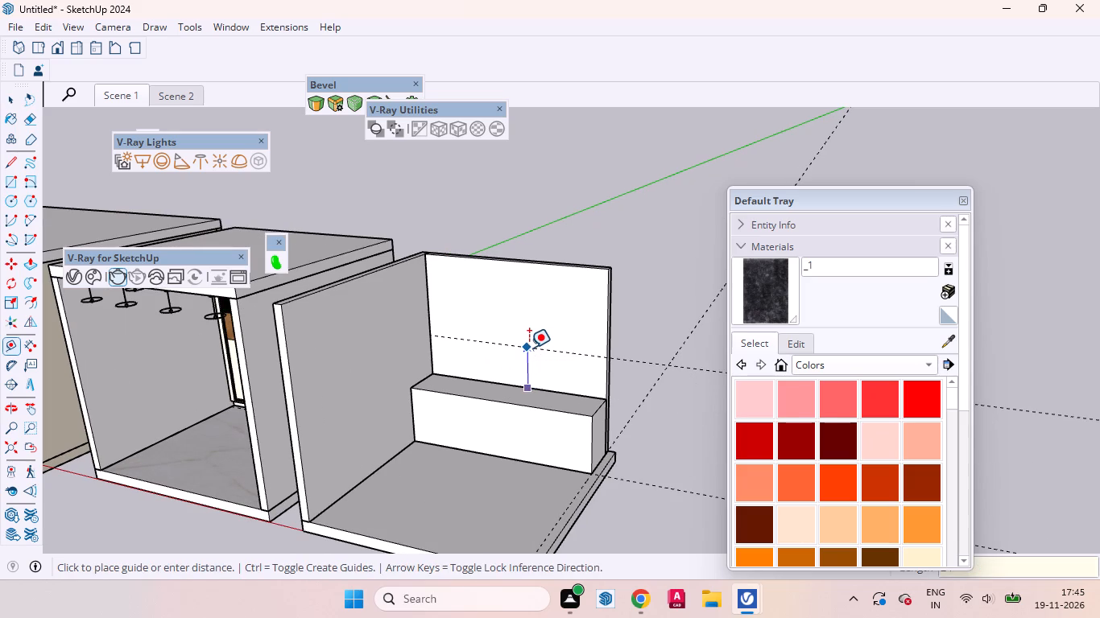
key("Return")
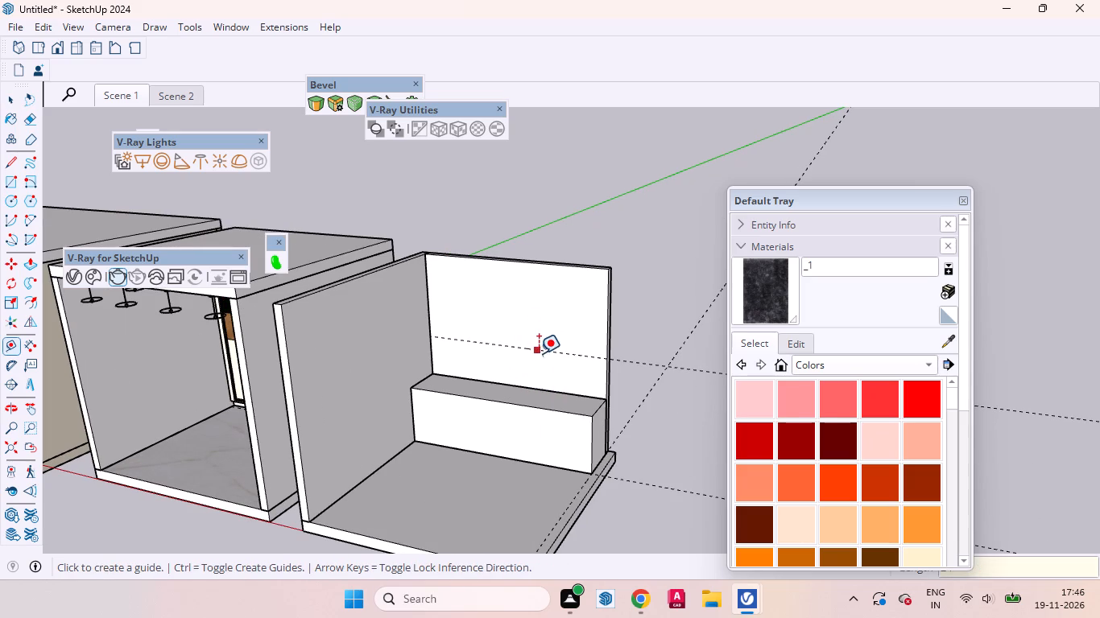
key("space")
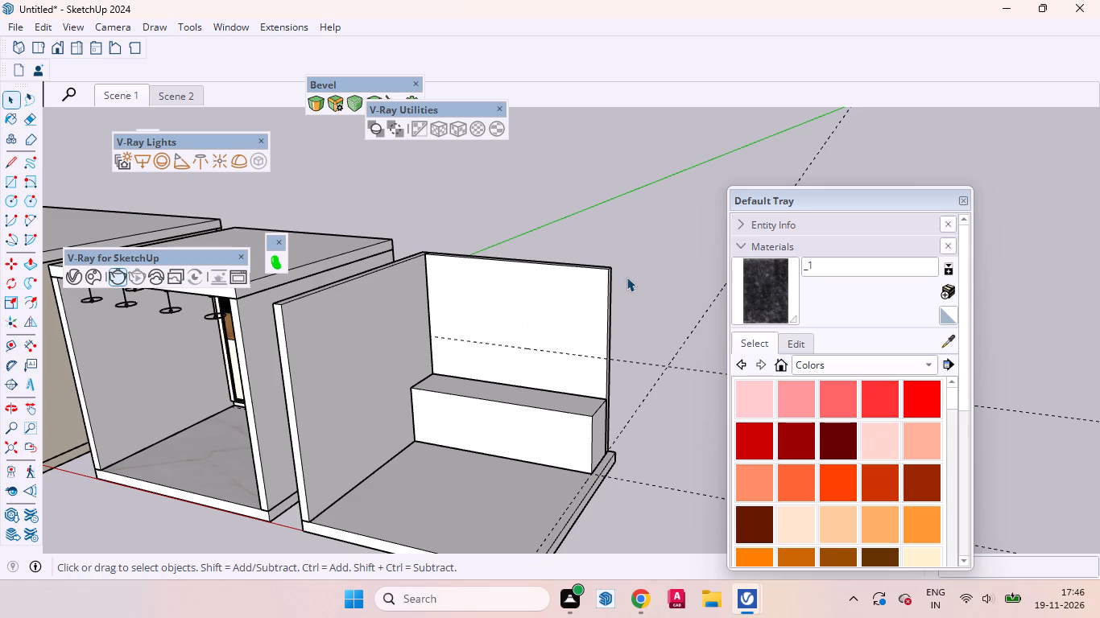
In a new group, draw a rectangle on the rear wall from the guide at the inner corner to the wall's top outer corner.
right_click(630, 227)
left_click(655, 275)
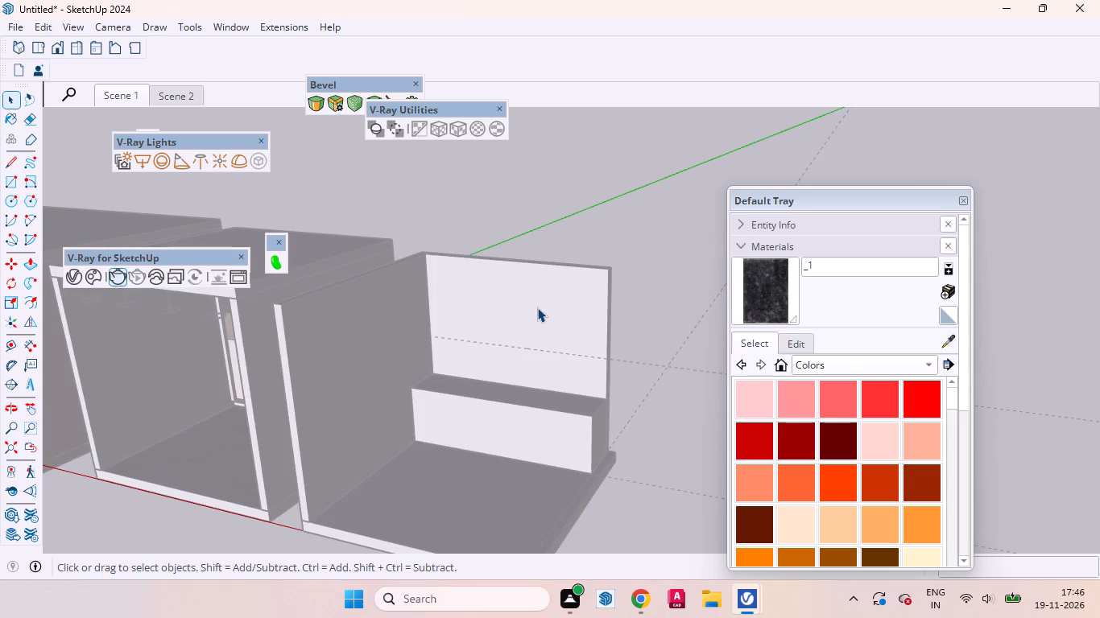
key("r")
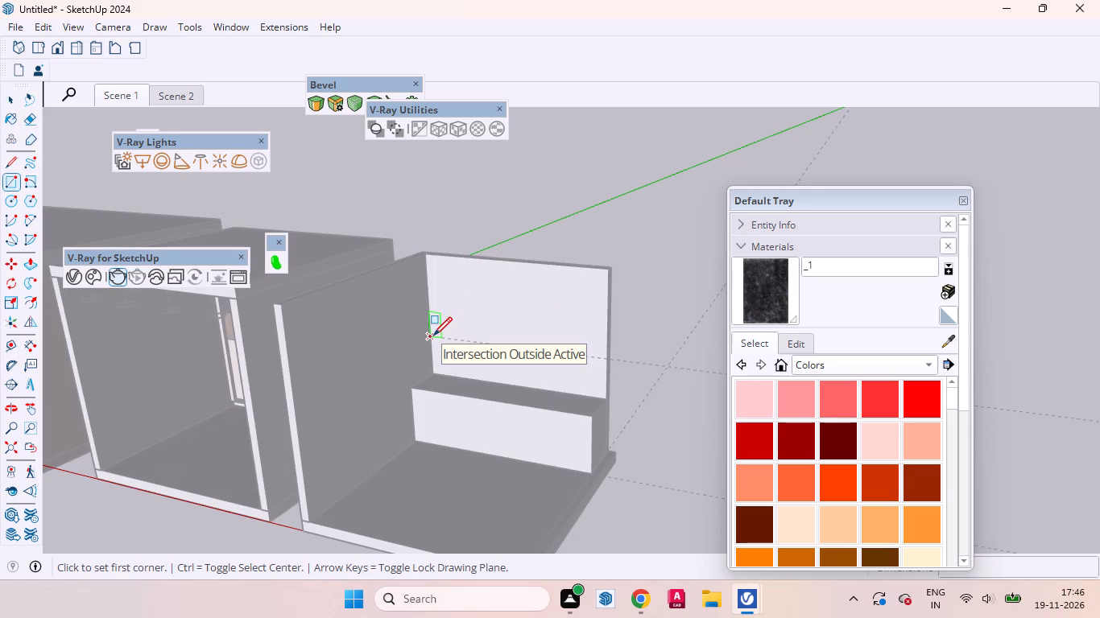
left_click(433, 336)
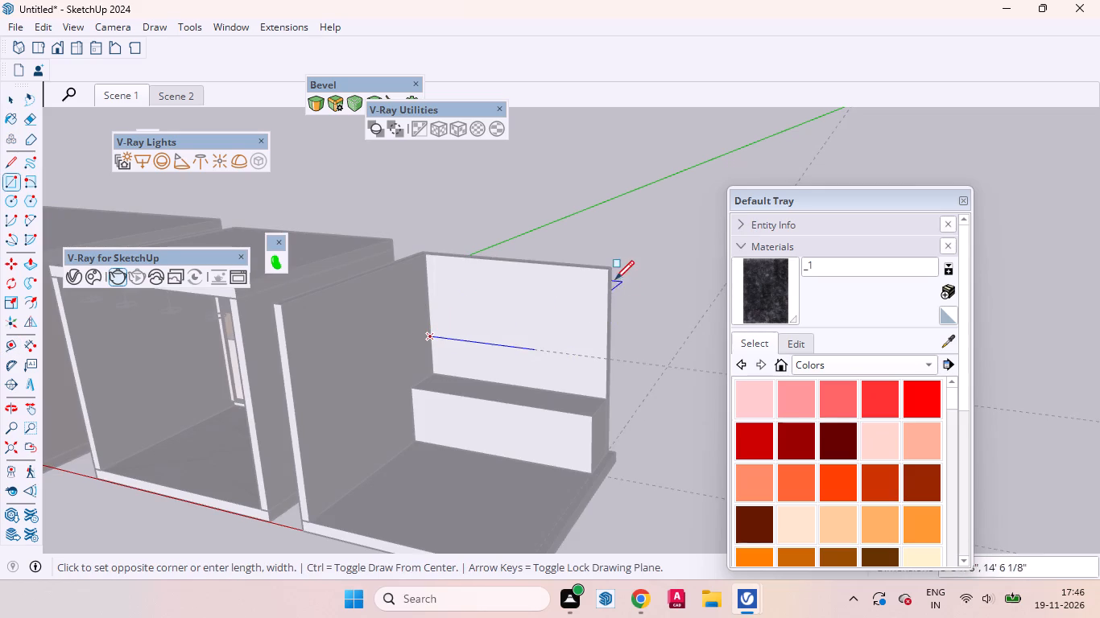
left_click(610, 276)
Push/Pull the rear-wall rectangle out 14 inches into an overhead cabinet block.
key("p")
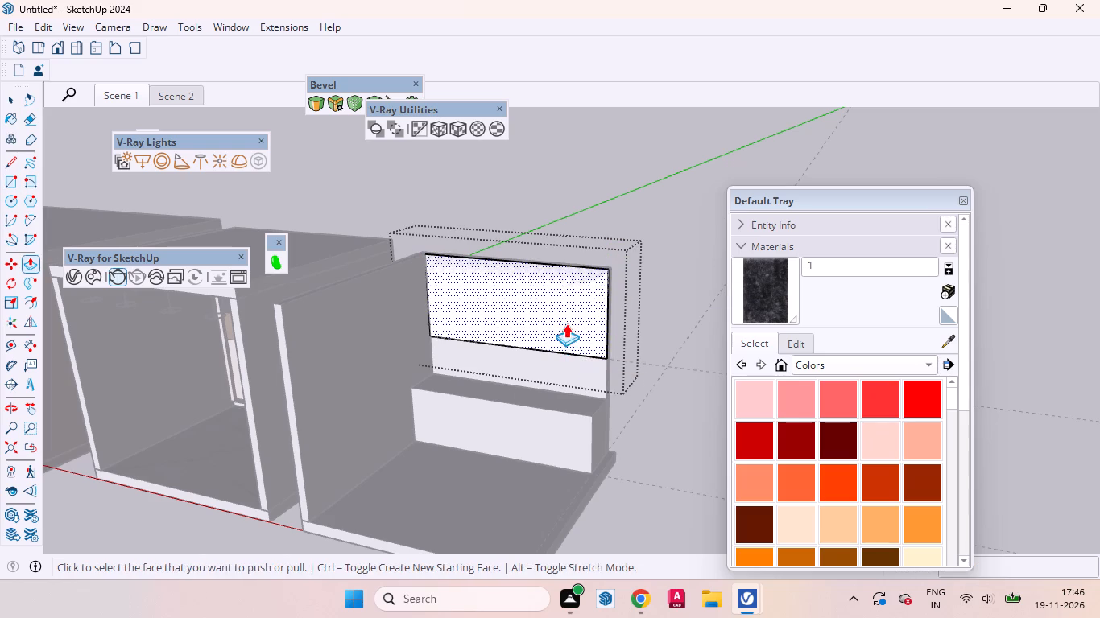
left_click(568, 316)
type("14")
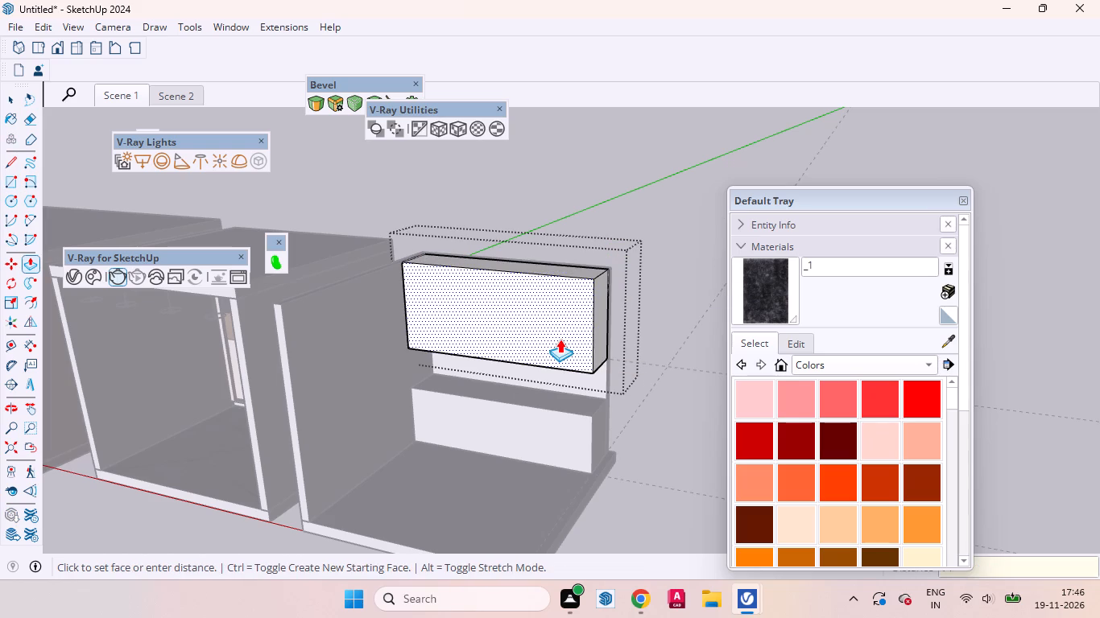
key("Return")
key("space")
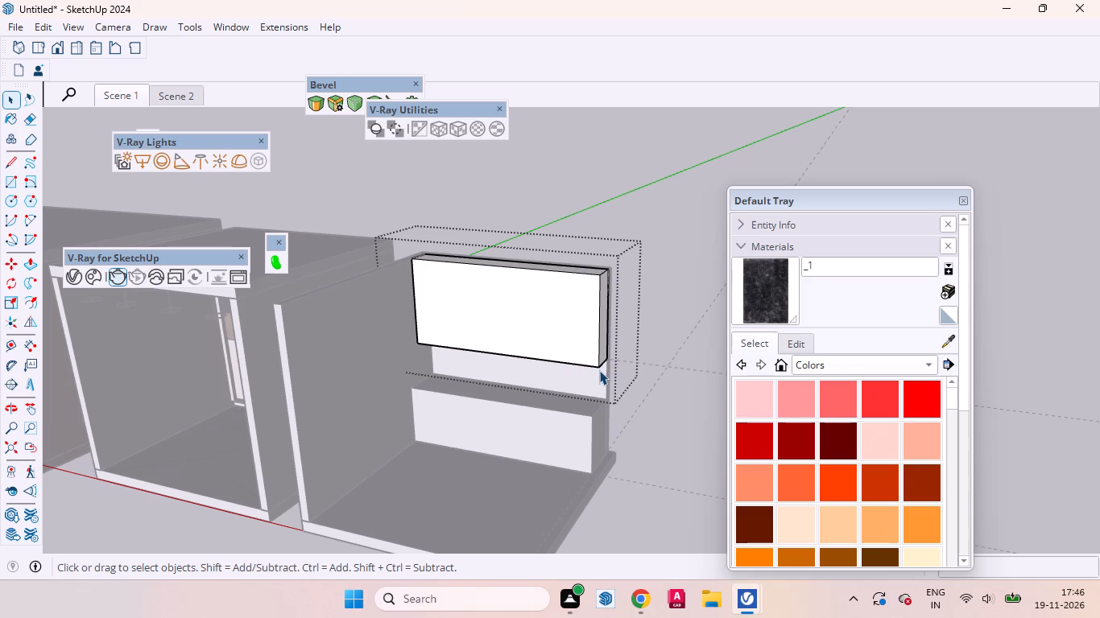
Copy the vertical edge of the overhead block's front face beside the side wall 2 inches inward.
scroll(506, 369, "up", 2)
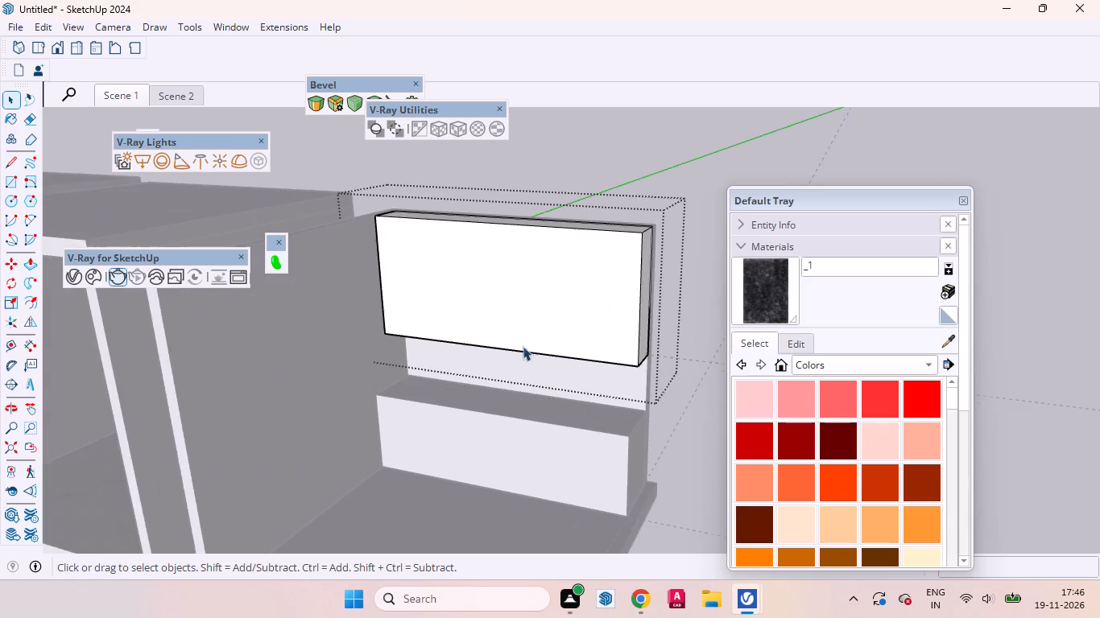
scroll(523, 346, "up", 2)
scroll(577, 318, "down", 2)
middle_click_drag(556, 340, 523, 262)
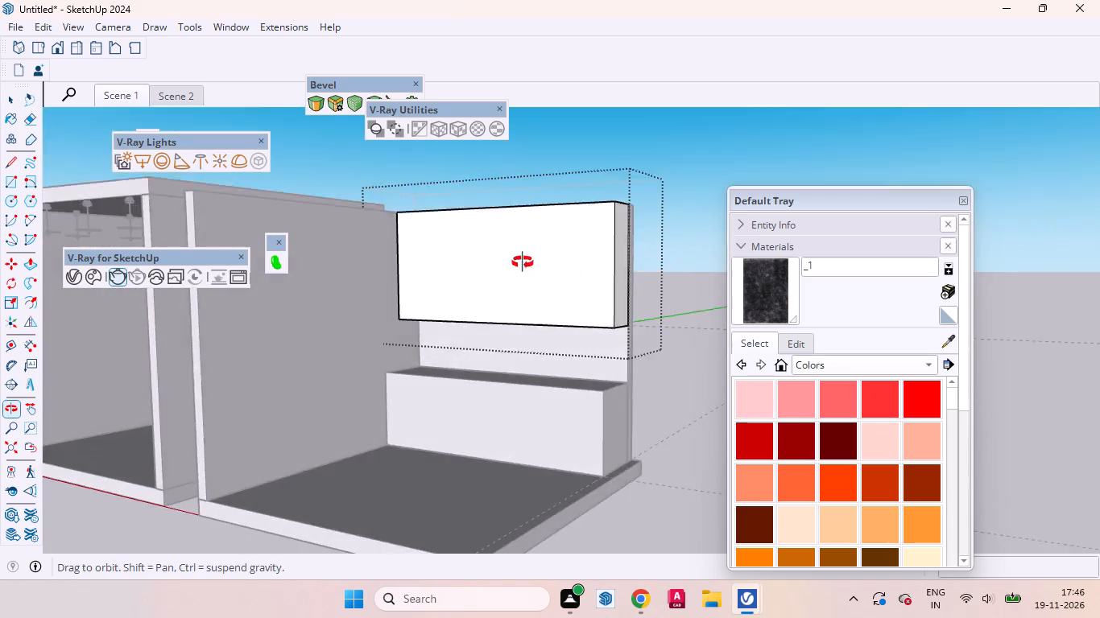
middle_click_drag(523, 262, 582, 343)
scroll(541, 349, "down", 2)
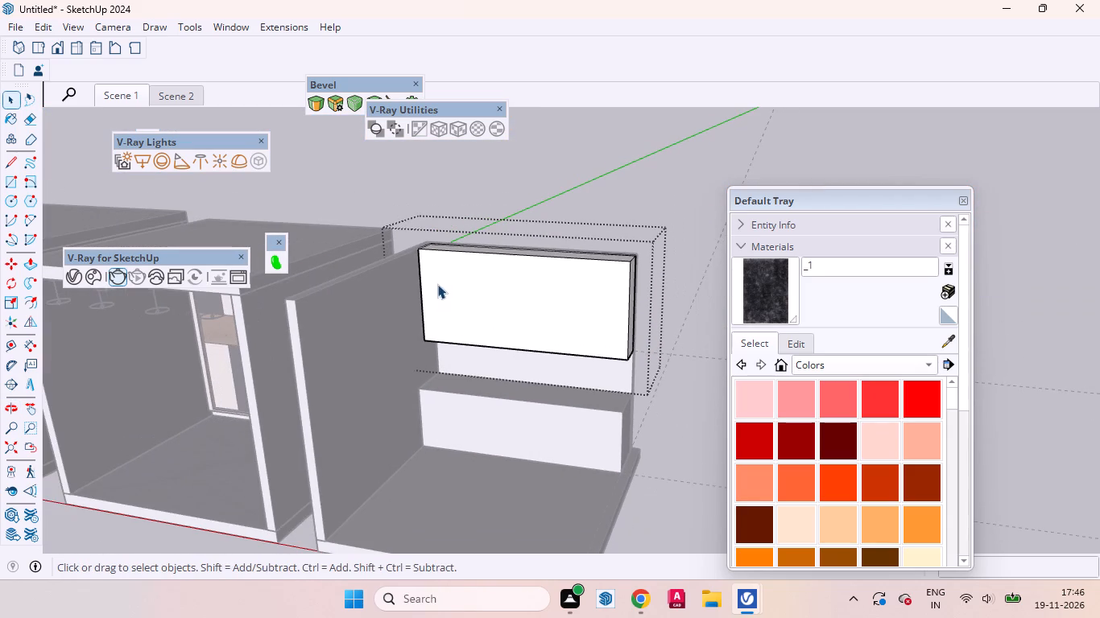
scroll(436, 278, "up", 8)
left_click(416, 273)
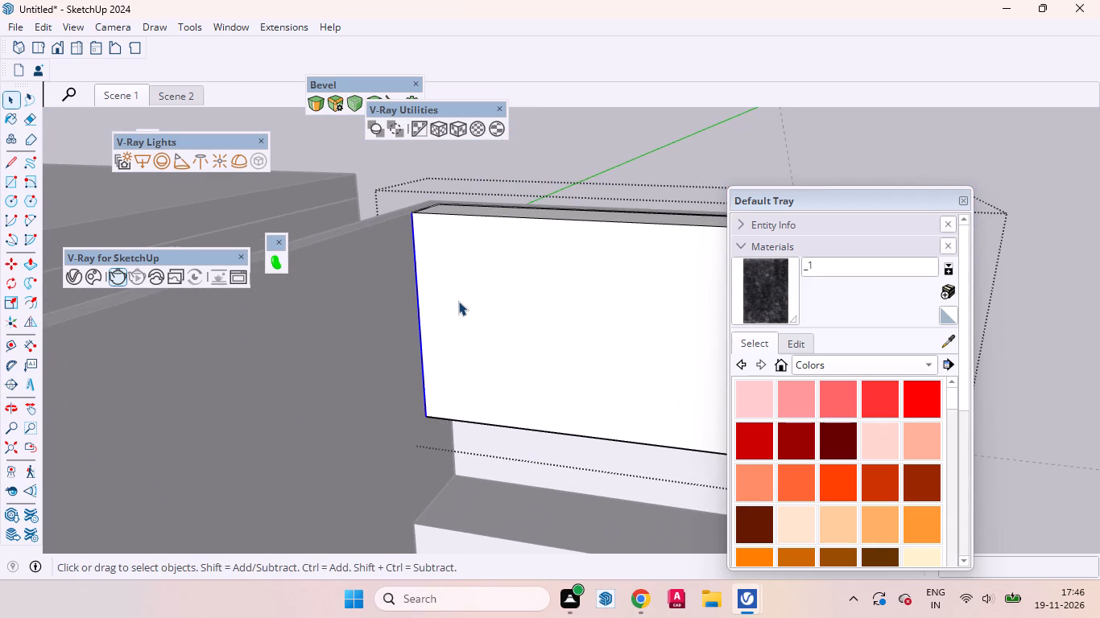
key("m")
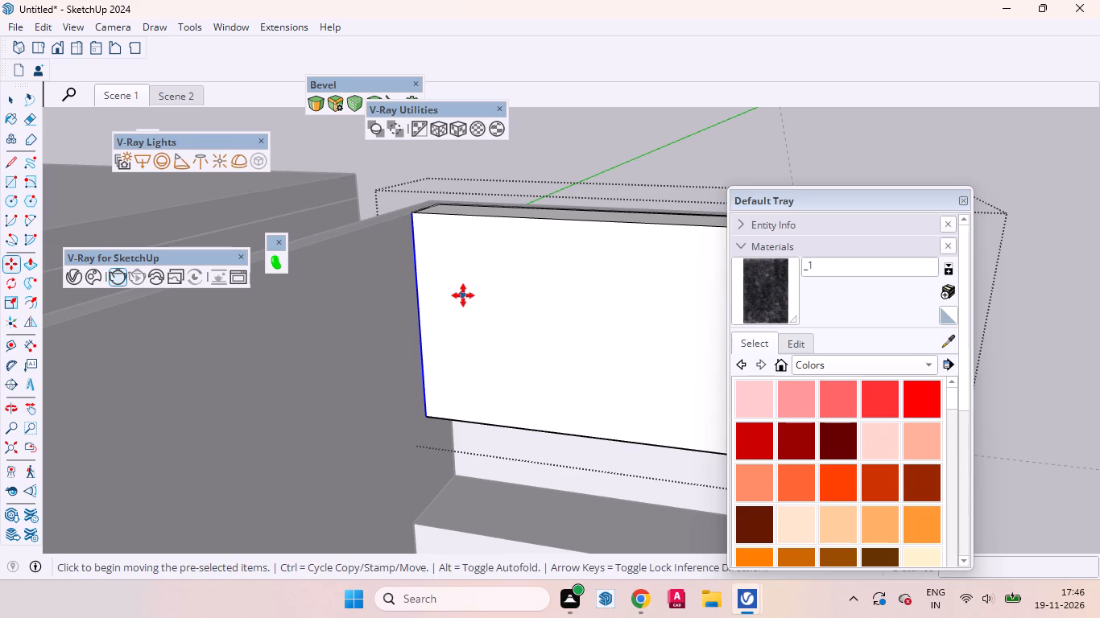
left_click(463, 295)
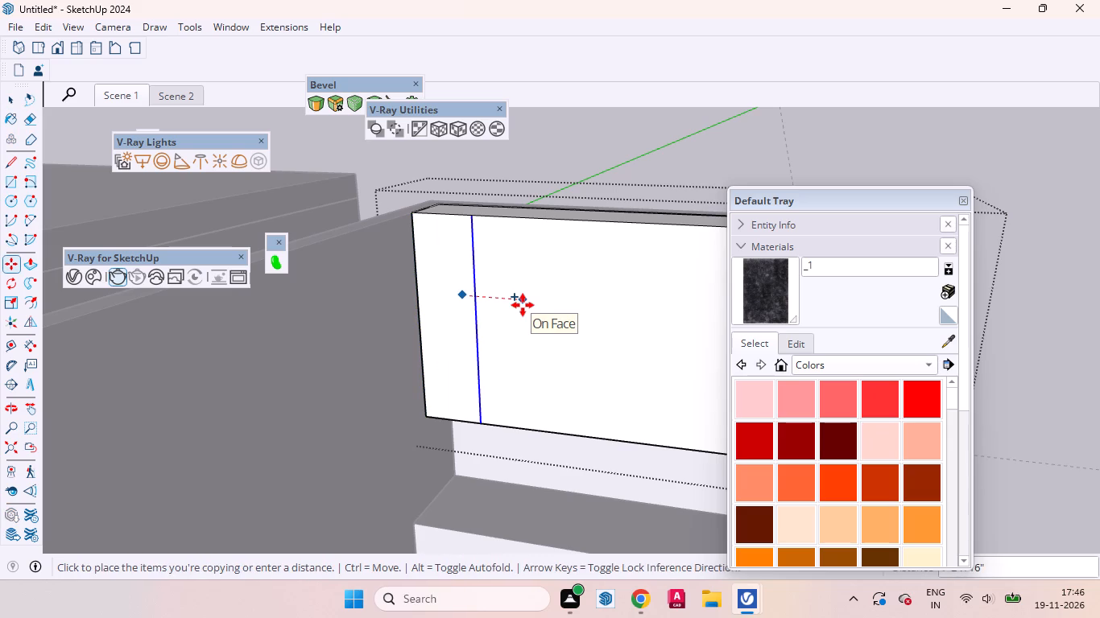
key("2")
key("Return")
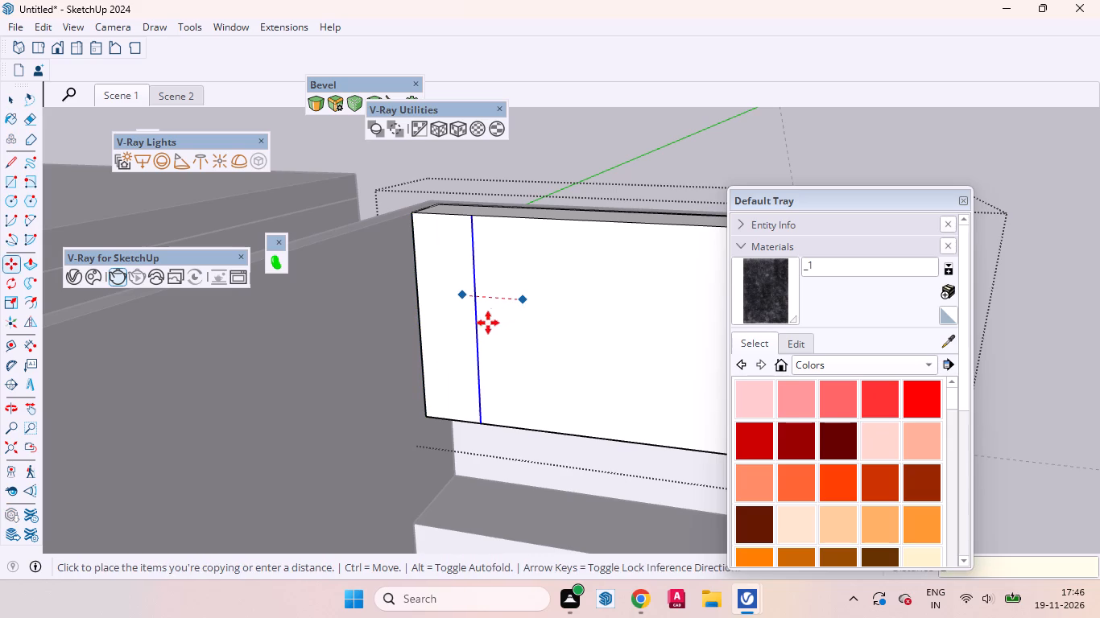
key("space")
left_click(499, 315)
Copy the vertical edge at the open end of the overhead block's front face 2 inches inward.
scroll(403, 323, "down", 10)
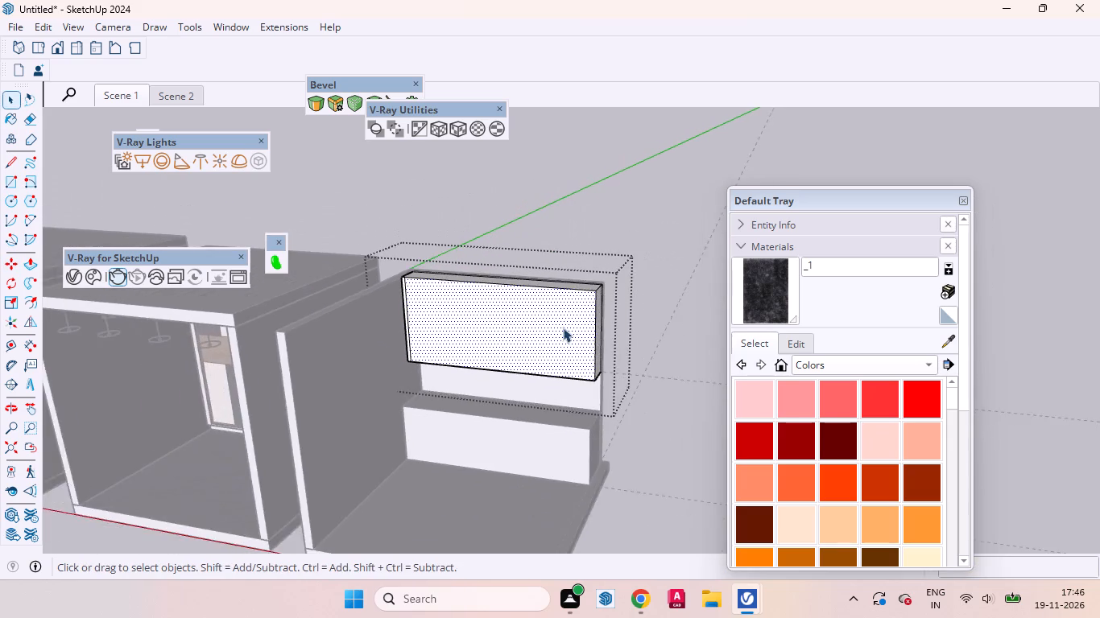
scroll(563, 327, "up", 5)
middle_click_drag(601, 363, 660, 360)
scroll(644, 344, "up", 2)
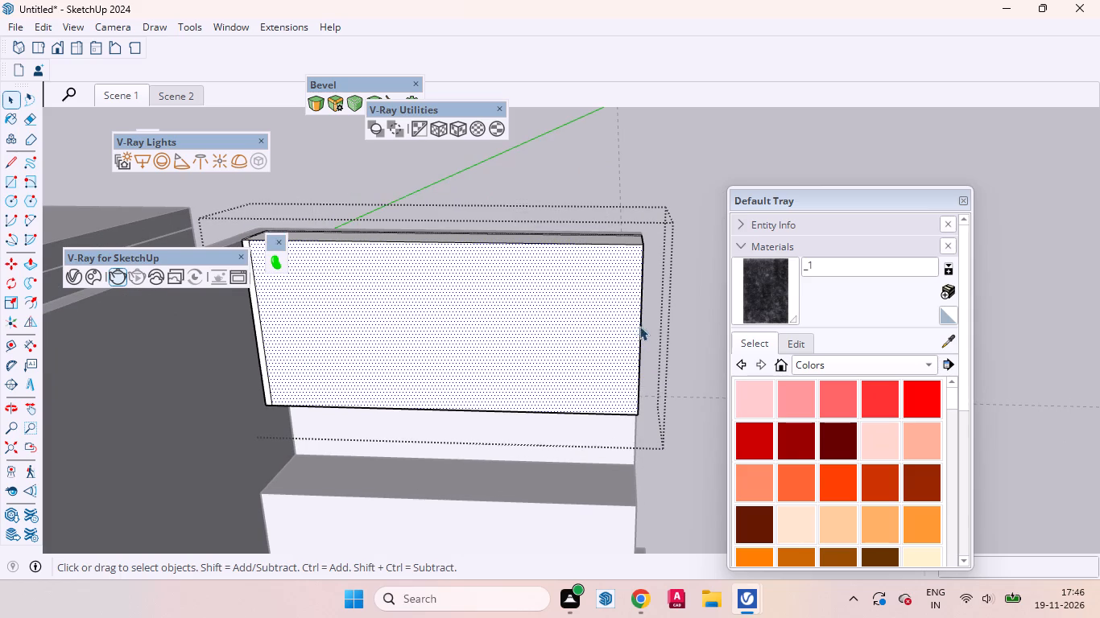
left_click(642, 316)
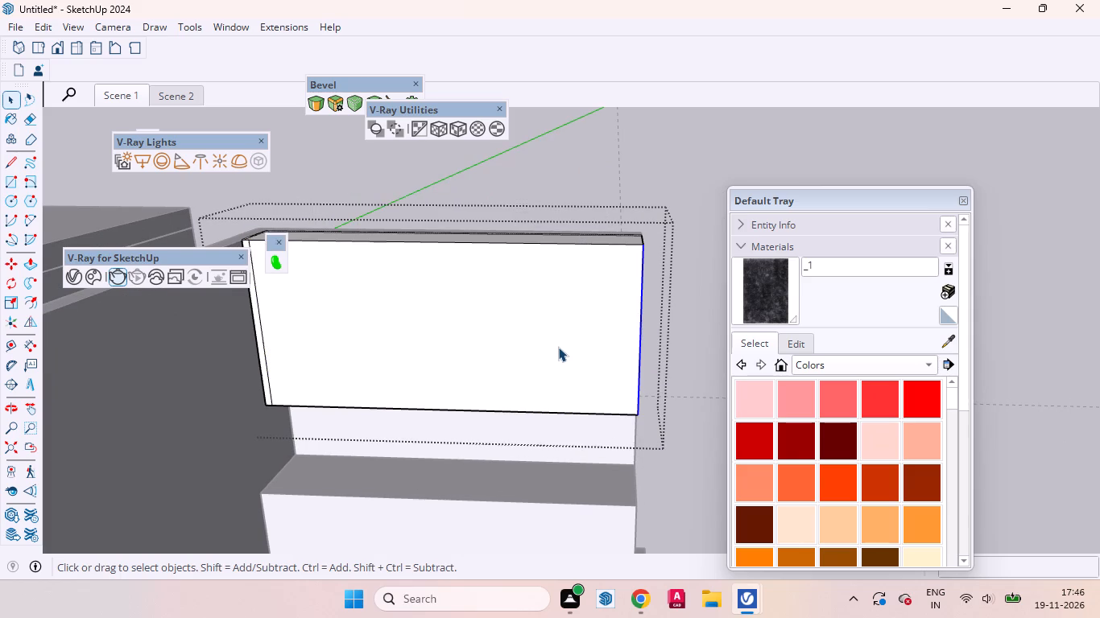
key("m")
left_click(598, 350)
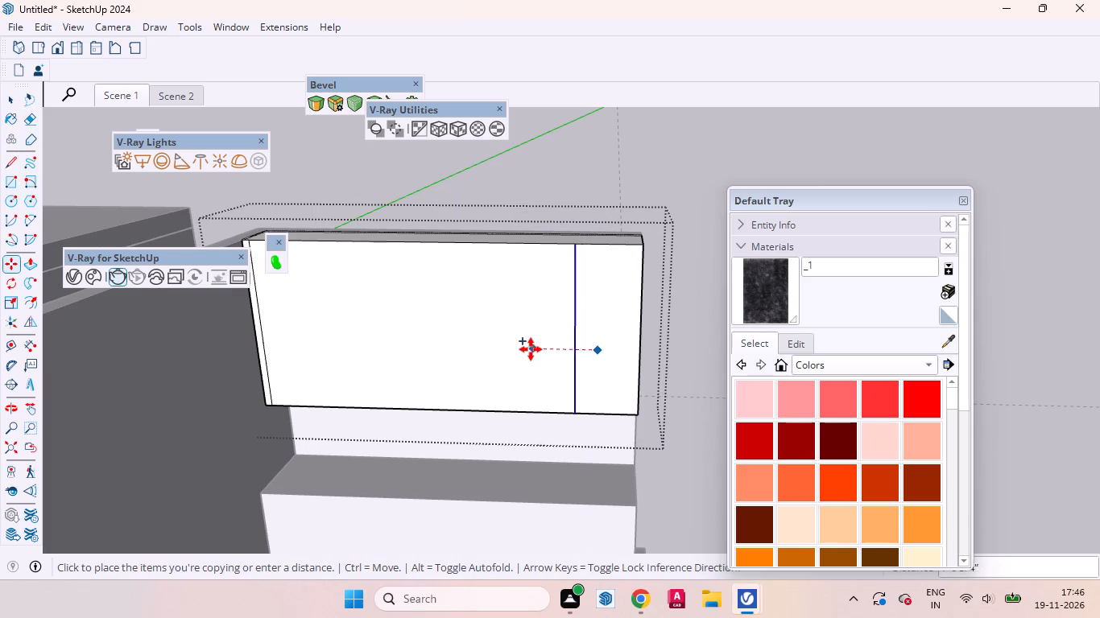
key("2")
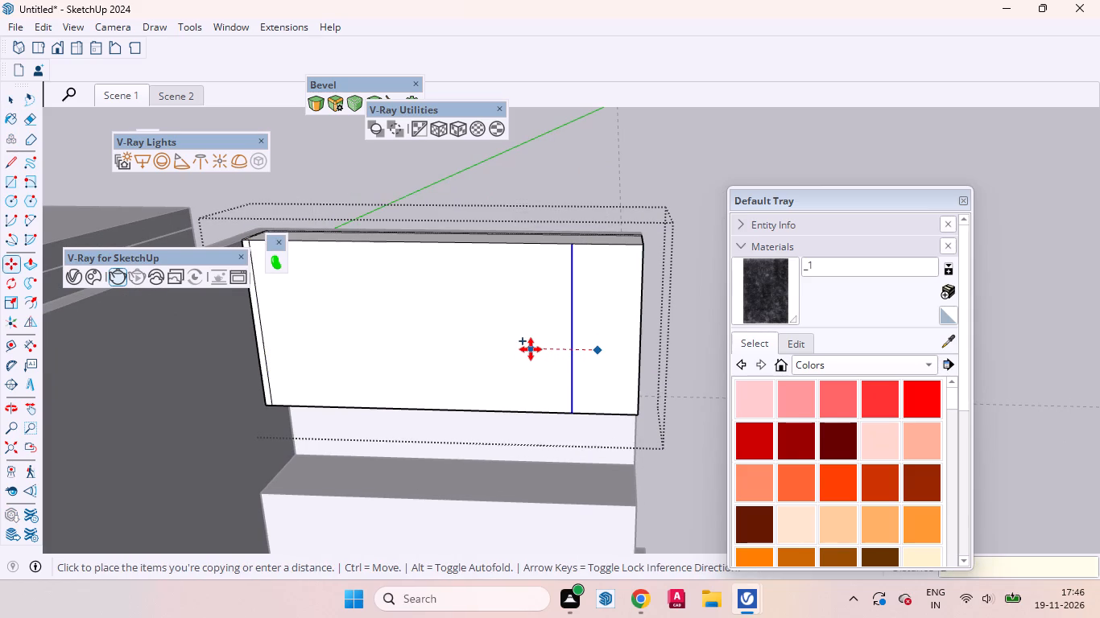
key("Return")
key("space")
left_click(537, 369)
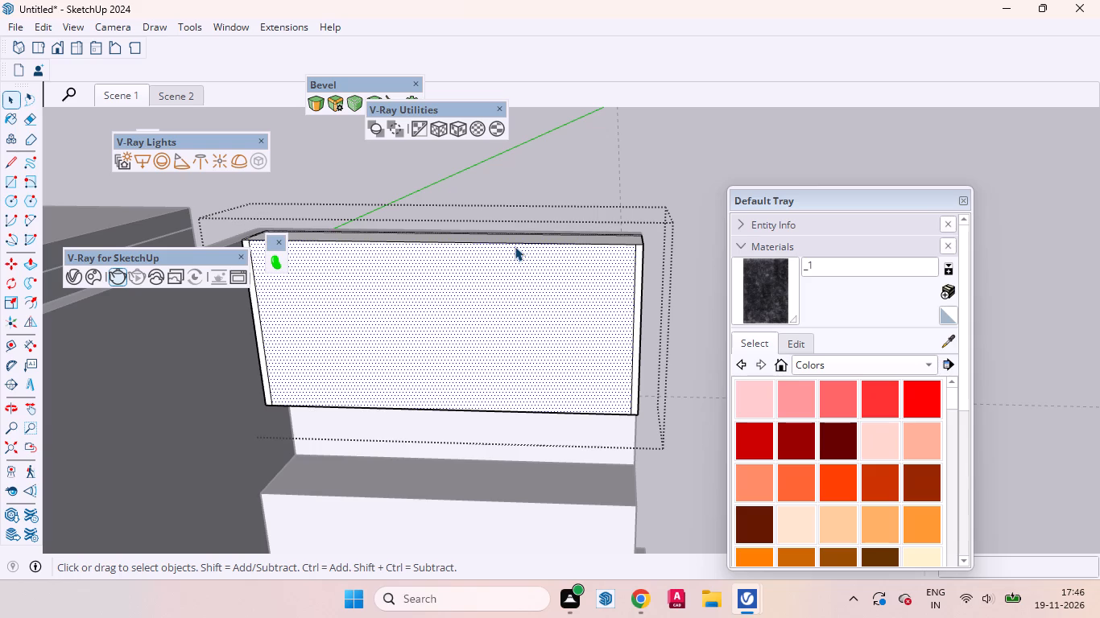
Copy the top edge between the two vertical lines 40 mm down on the overhead block's front face.
left_click(515, 243)
key("m")
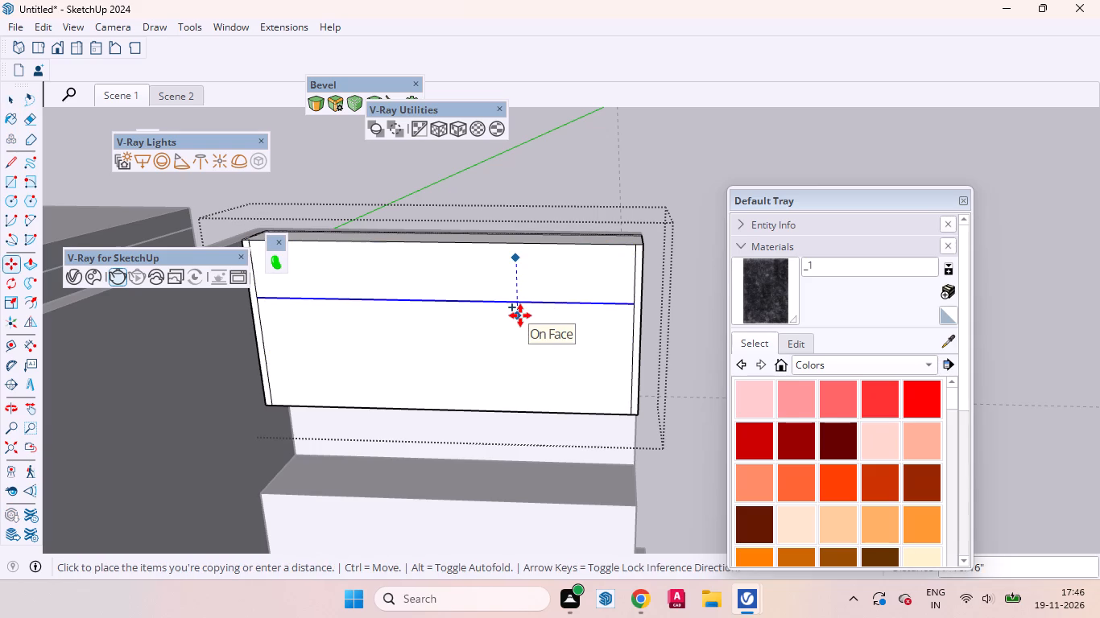
type("40mm")
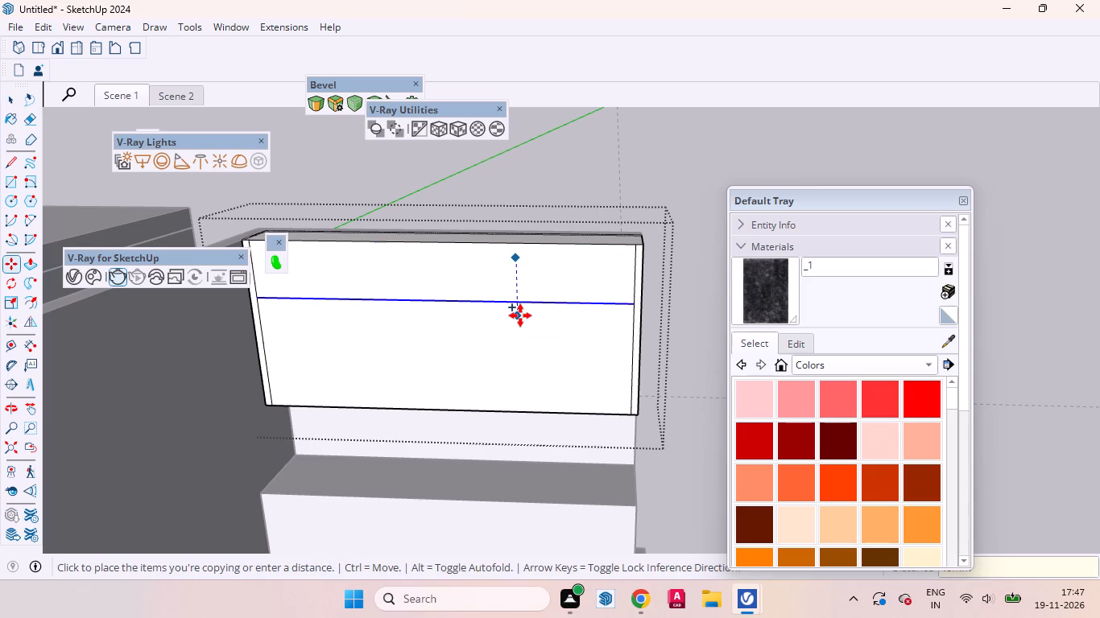
key("Return")
key("space")
left_click(507, 317)
Erase the short vertical line segments above the copied horizontal line at both upper corners of the front face.
scroll(439, 248, "down", 5)
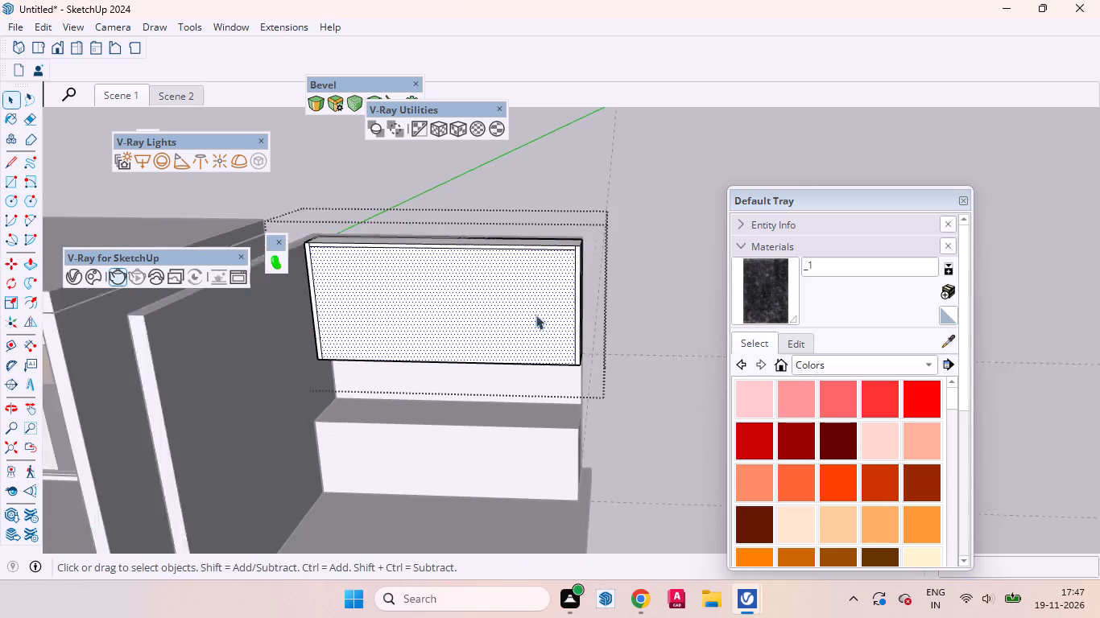
scroll(445, 361, "up", 3)
scroll(543, 390, "down", 2)
scroll(363, 246, "up", 9)
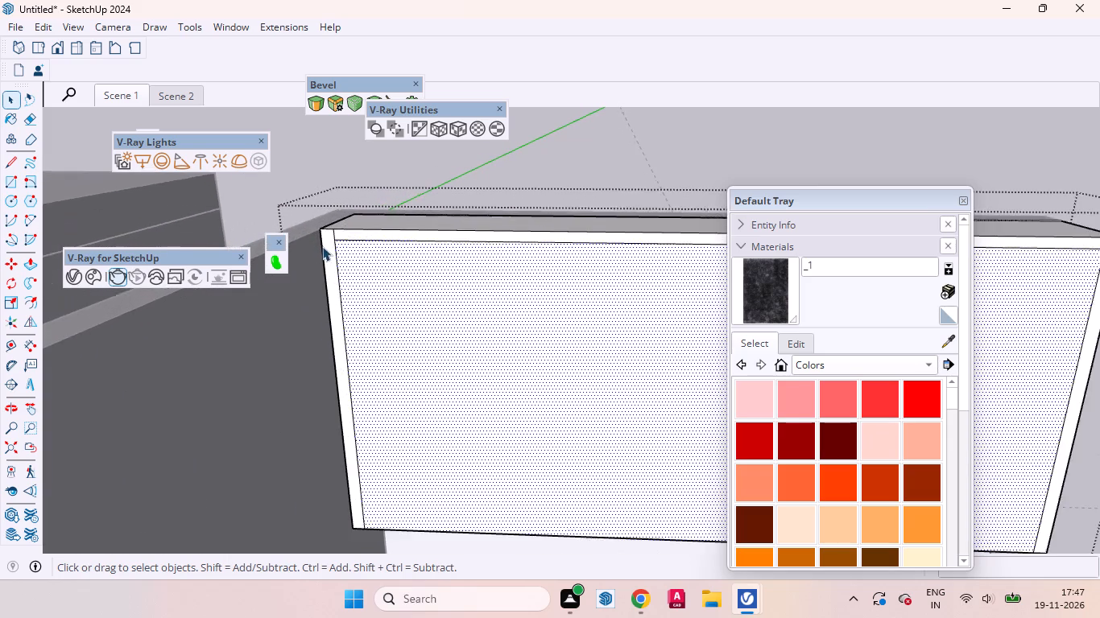
scroll(322, 246, "up", 8)
left_click(341, 226)
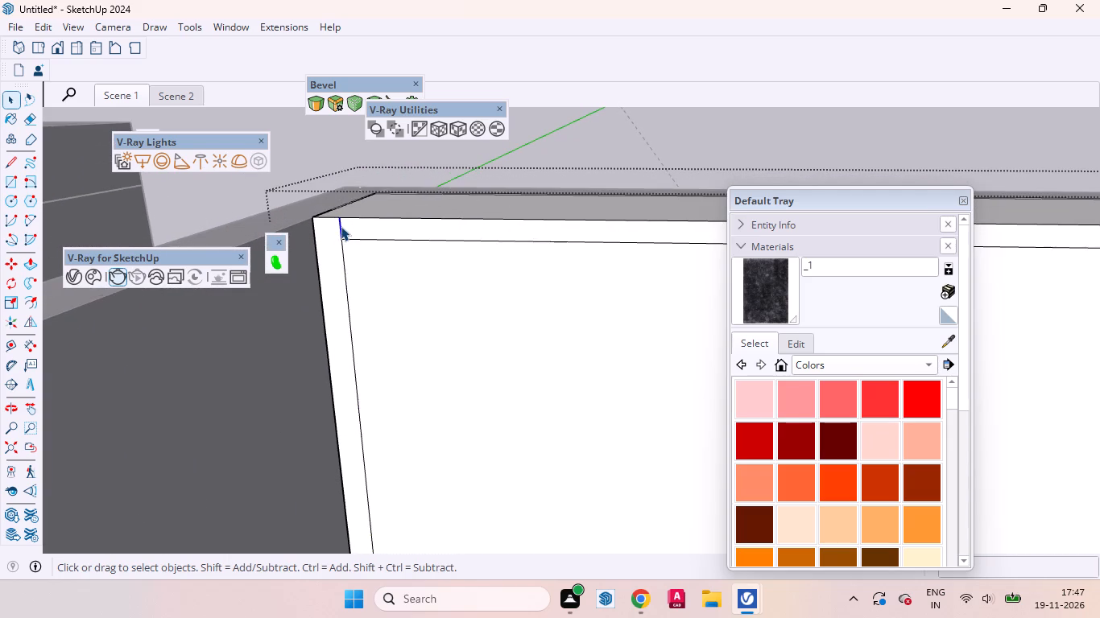
scroll(341, 226, "up", 1)
right_click(341, 226)
left_click(379, 259)
scroll(355, 332, "down", 7)
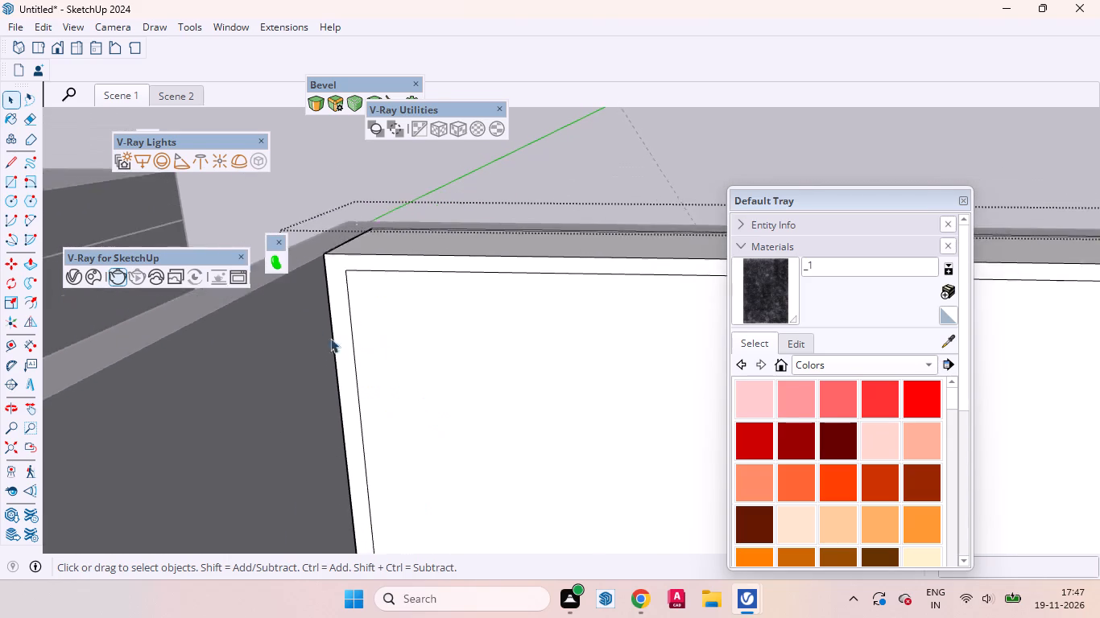
scroll(330, 338, "down", 13)
scroll(553, 330, "up", 10)
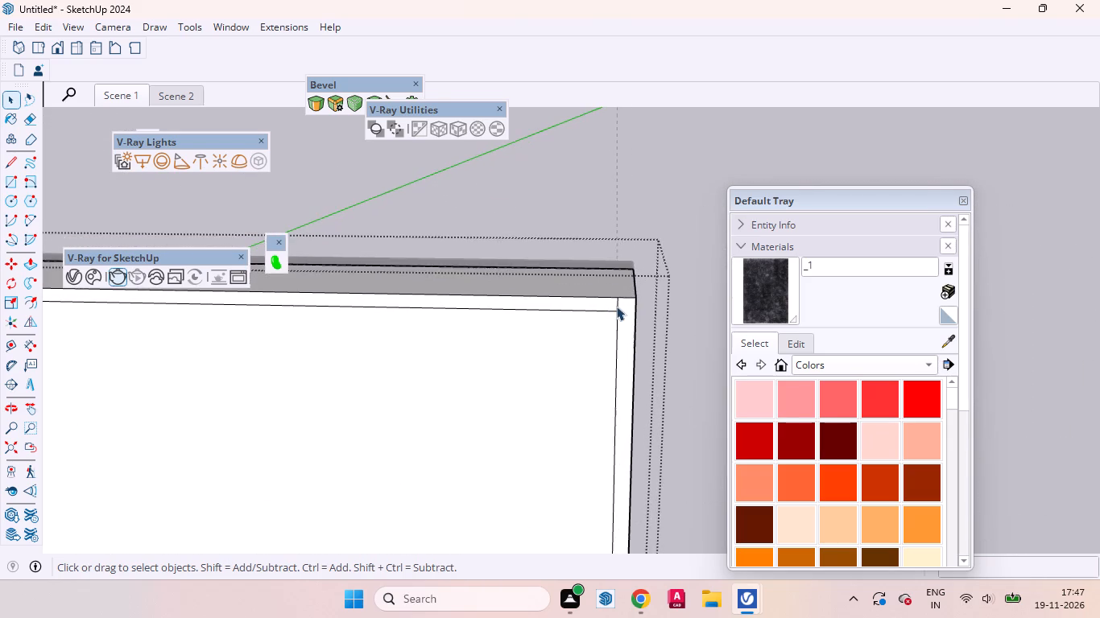
scroll(616, 306, "up", 3)
left_click(622, 302)
right_click(625, 302)
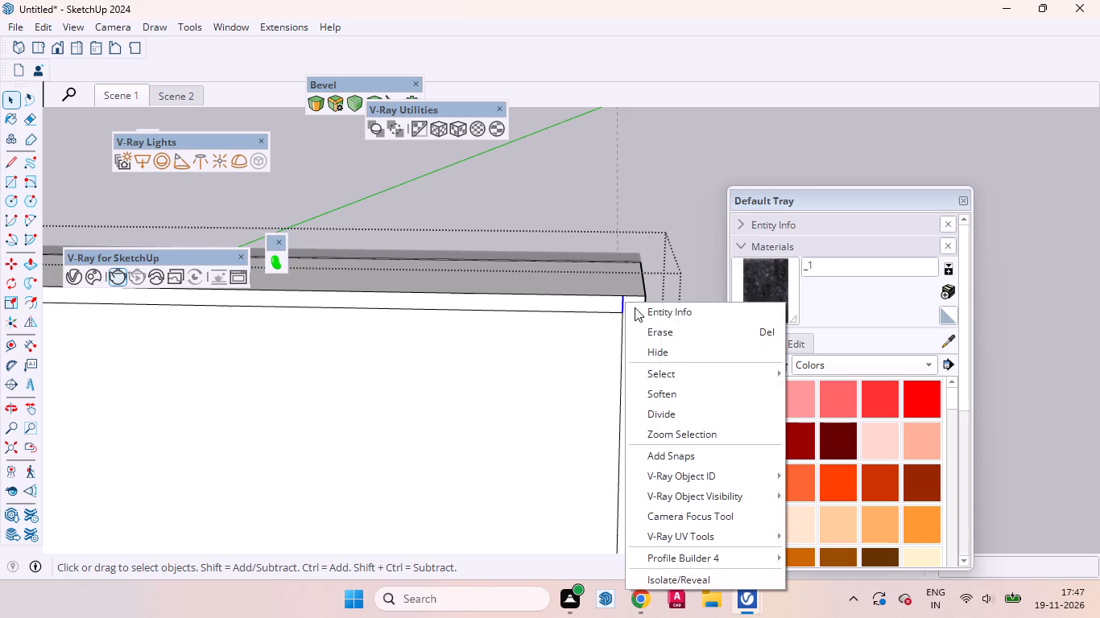
left_click(653, 328)
Copy the inner vertical frame line at the block's open end 3 mm inward.
left_click(620, 332)
scroll(631, 274, "down", 4)
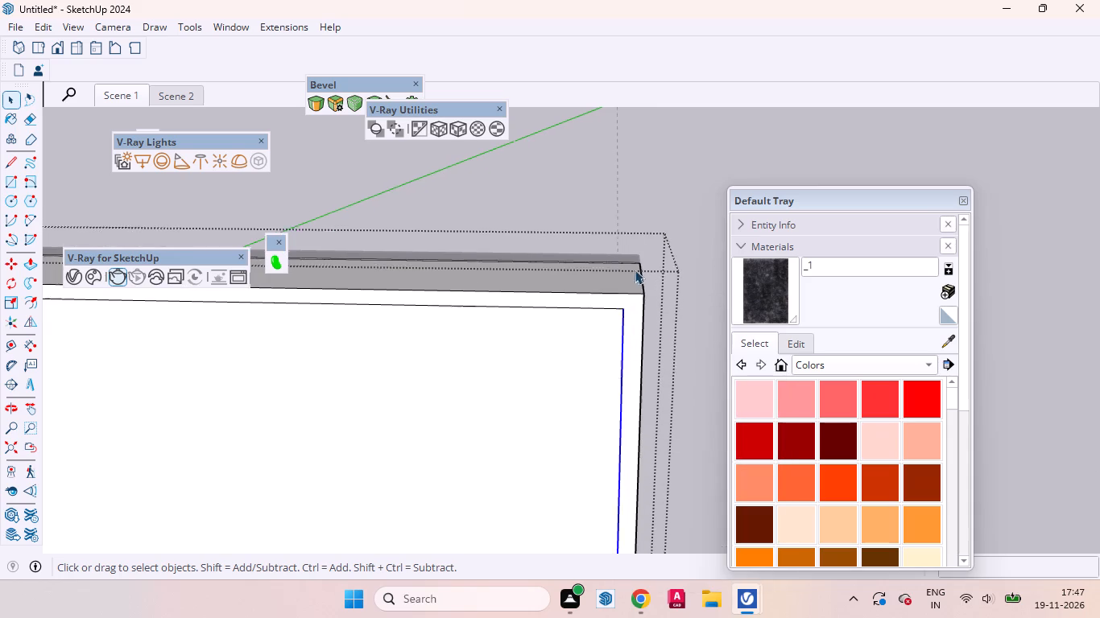
scroll(592, 376, "up", 5)
key("m")
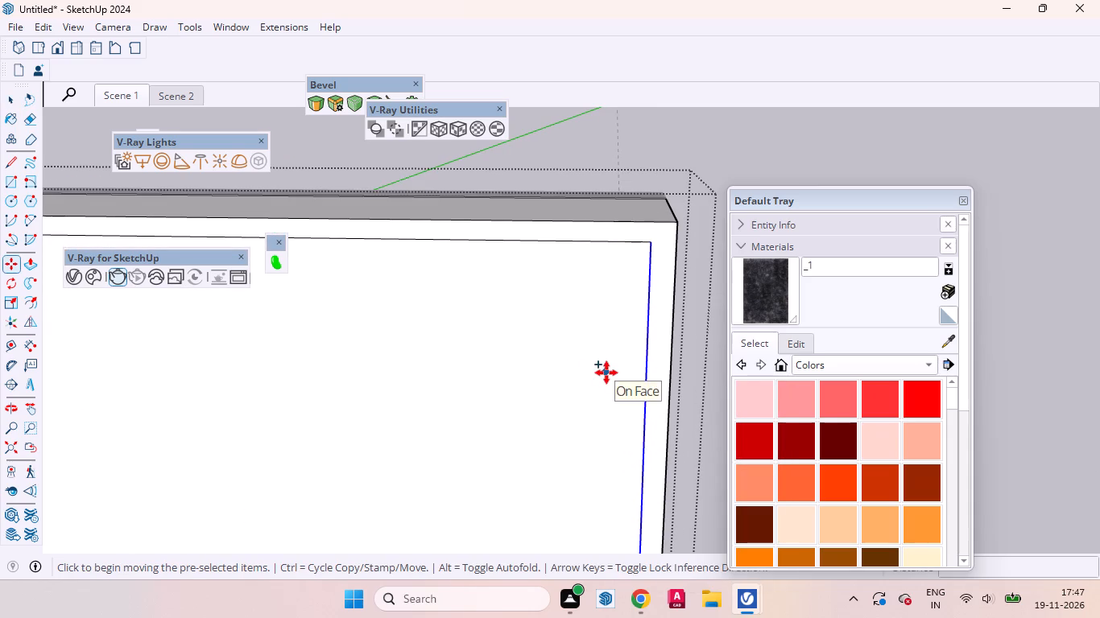
left_click(607, 372)
key("3")
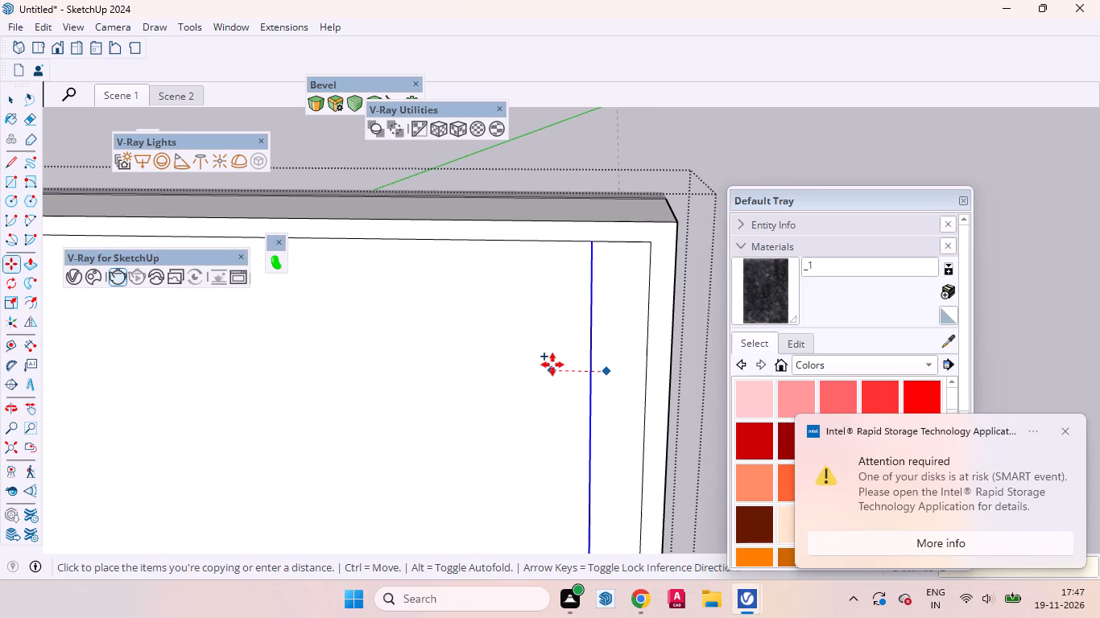
type("mm")
key("Return")
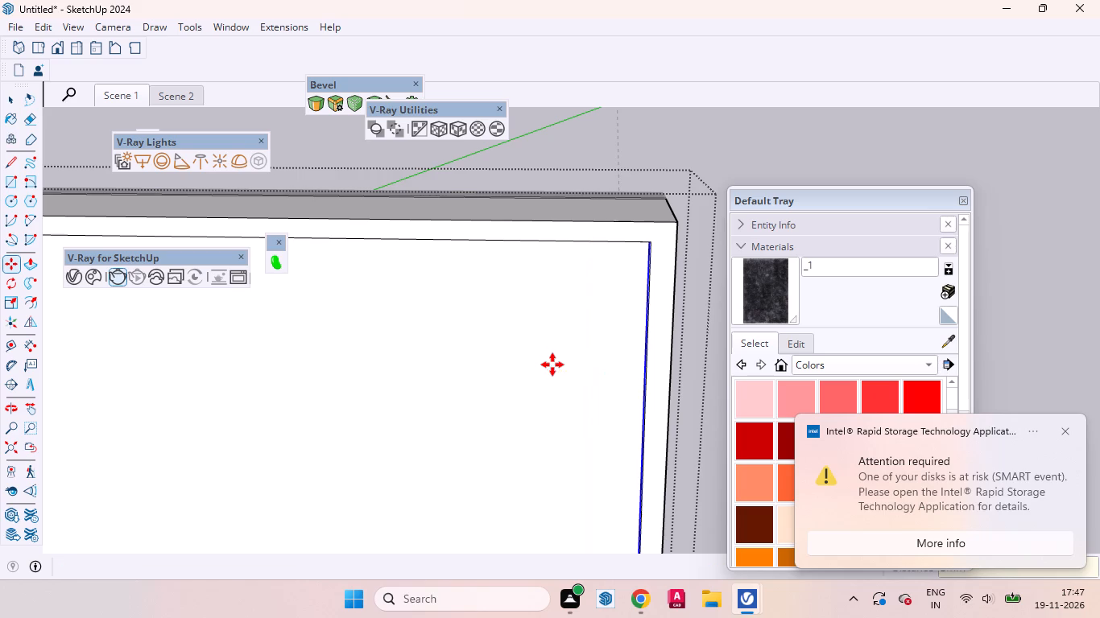
key("space")
Copy the inner top frame line 3 mm down on the overhead block's front face.
left_click(580, 241)
key("m")
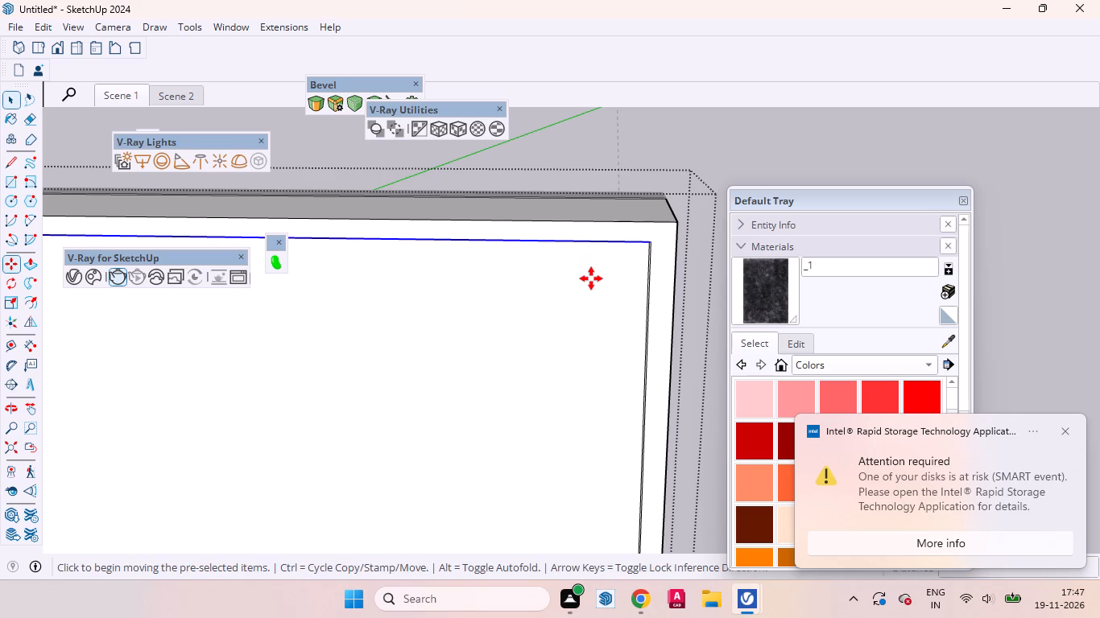
left_click(591, 278)
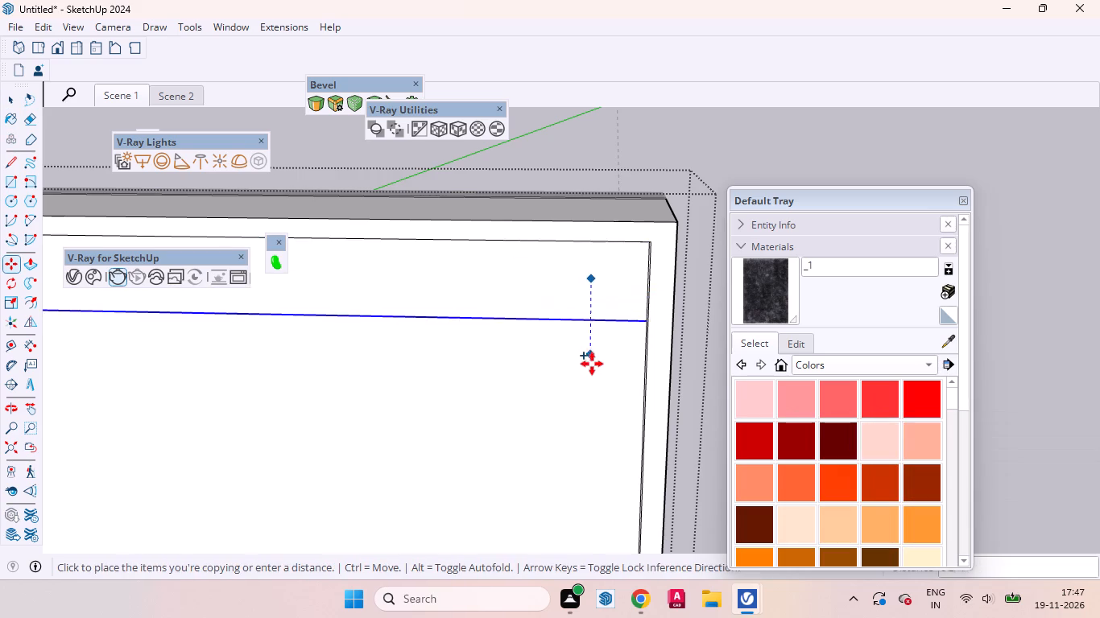
type("3mm")
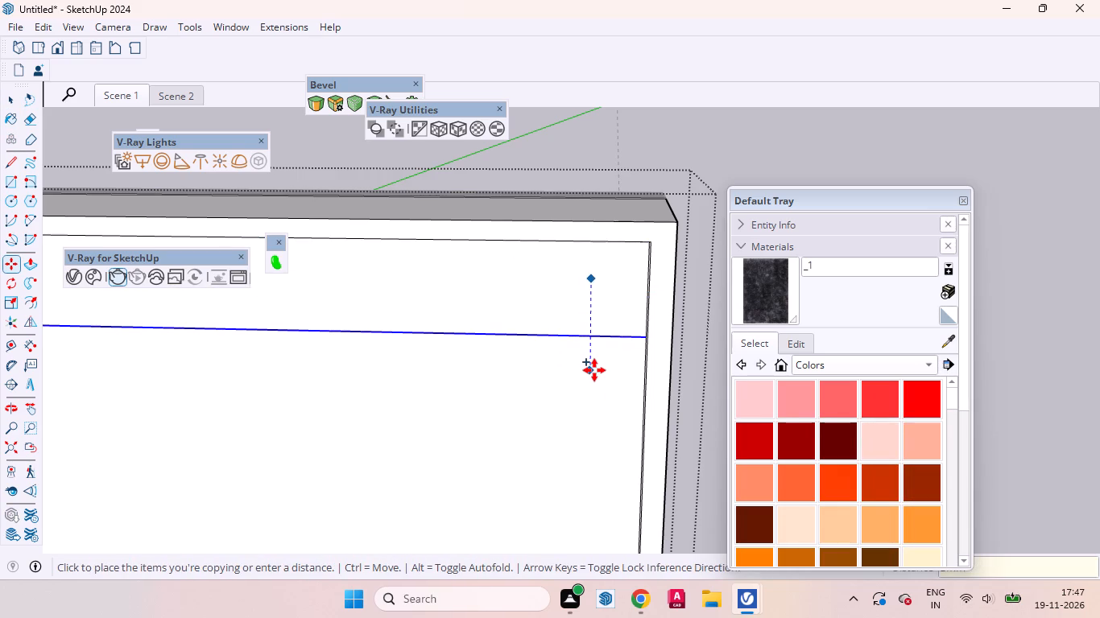
key("Return")
key("space")
left_click(573, 369)
scroll(620, 239, "down", 7)
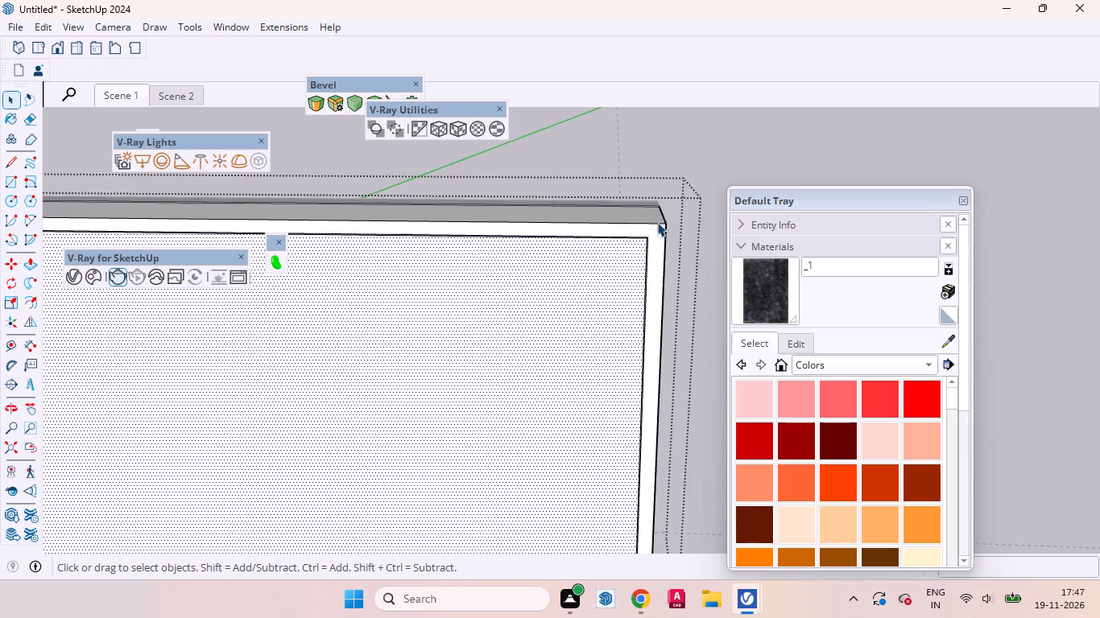
Copy the inner vertical frame line at the overhead block's wall end 3 mm inward.
scroll(657, 222, "down", 9)
scroll(668, 246, "up", 1)
scroll(584, 332, "down", 4)
scroll(362, 322, "up", 5)
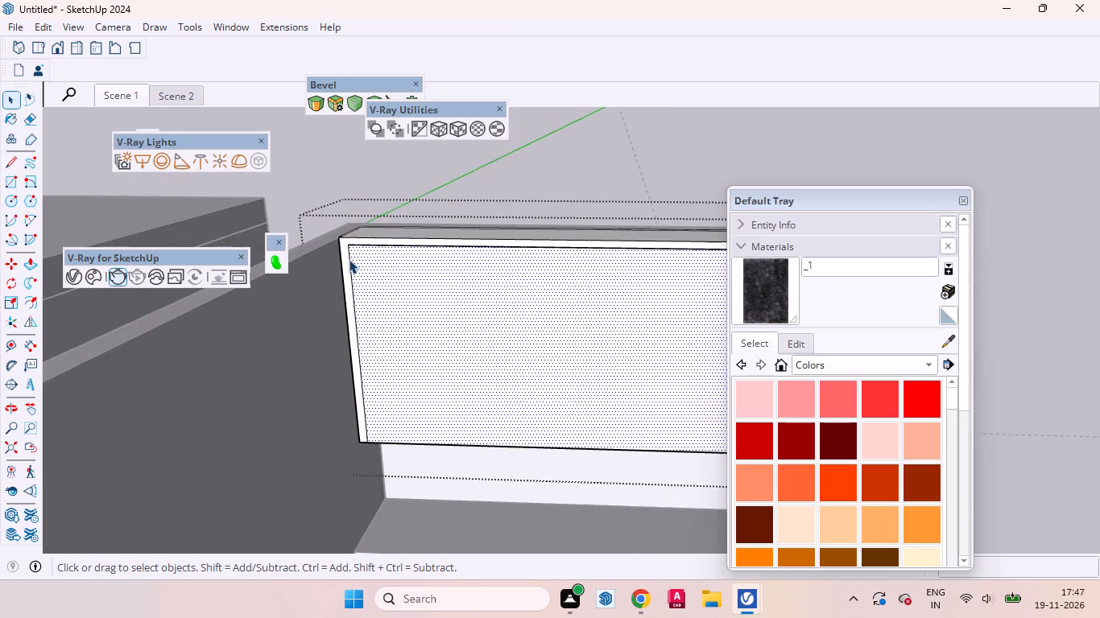
scroll(349, 259, "up", 17)
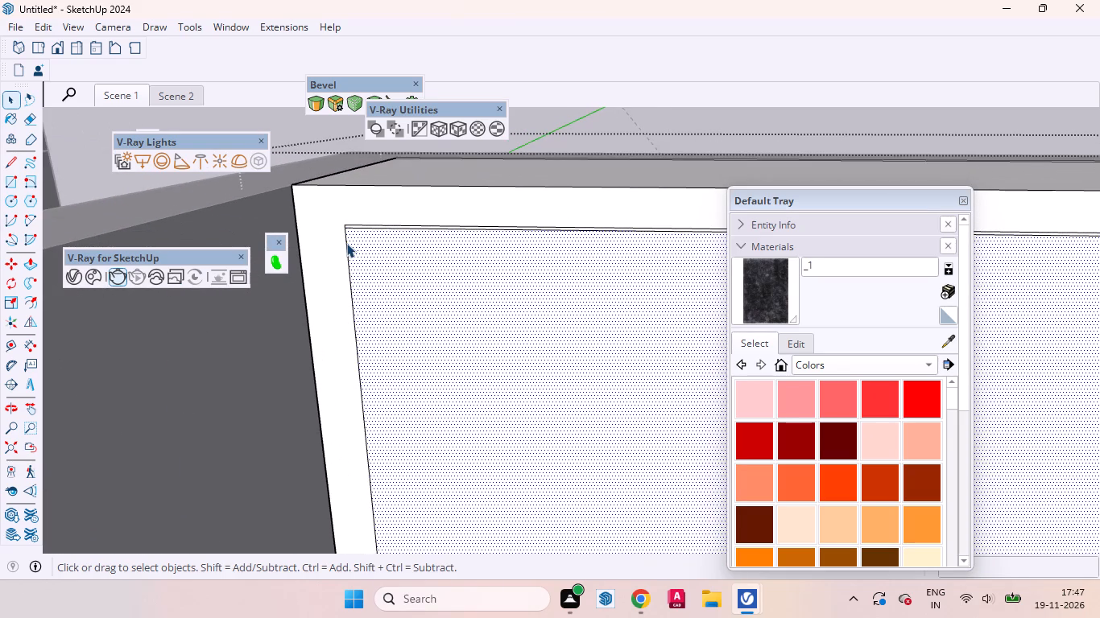
left_click(346, 243)
key("m")
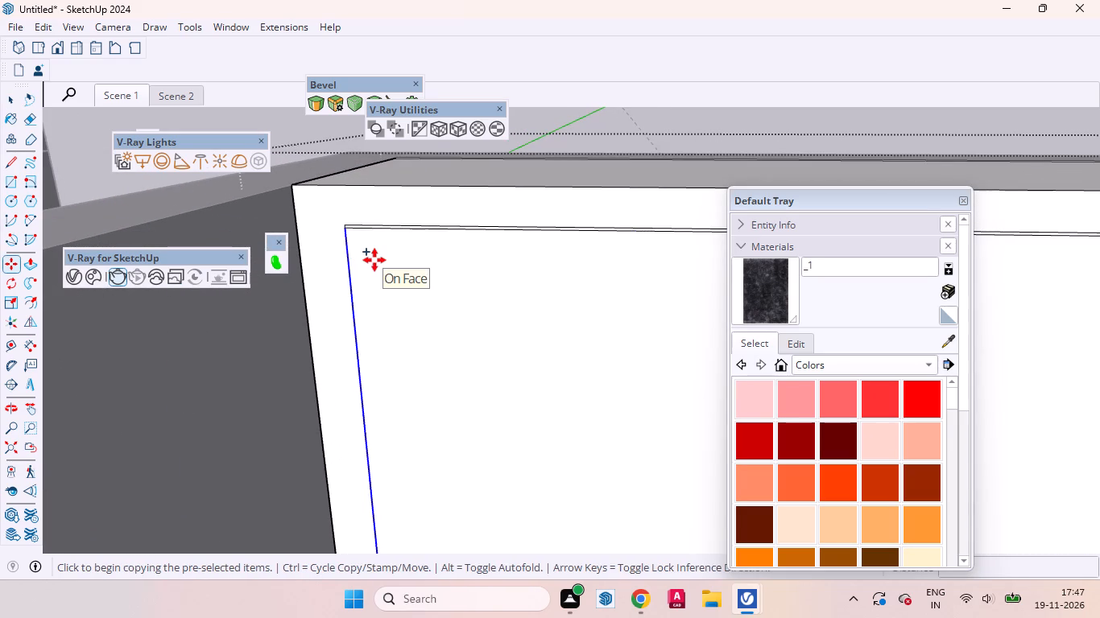
left_click(374, 260)
type("3mm")
key("Return")
key("space")
left_click(450, 297)
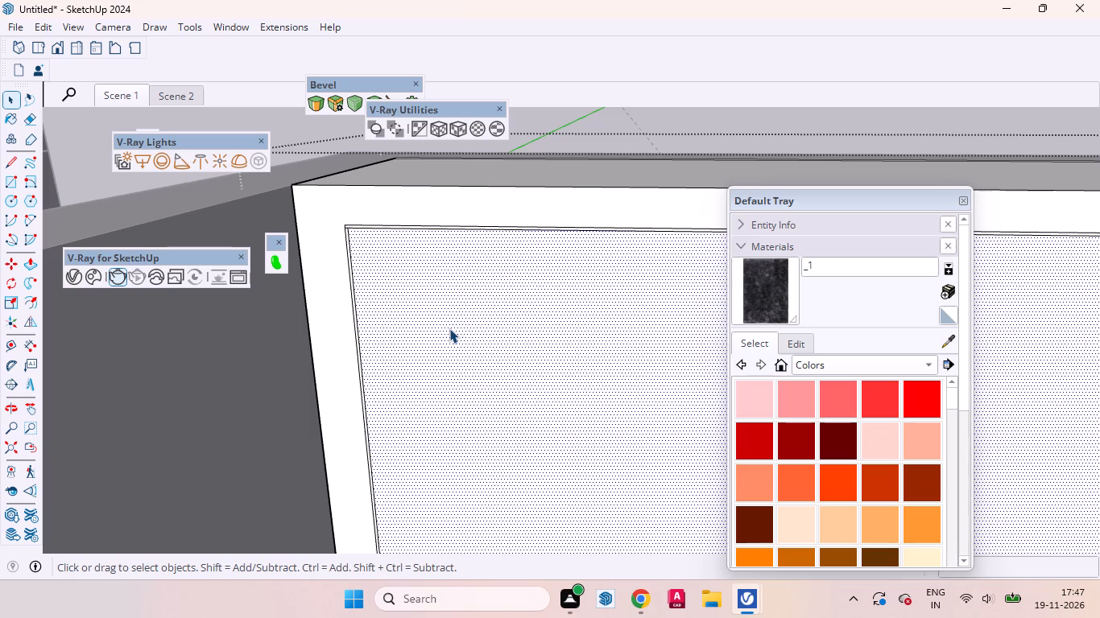
Push the 3 mm vertical strip at the wall end 18 mm into the overhead block.
scroll(373, 274, "down", 3)
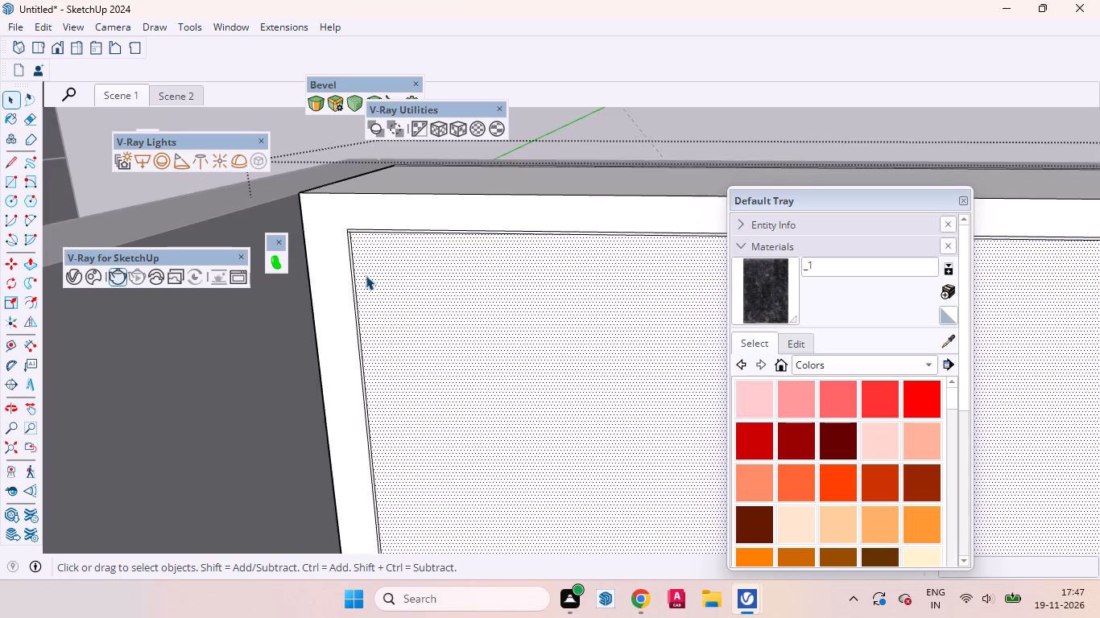
scroll(366, 275, "down", 5)
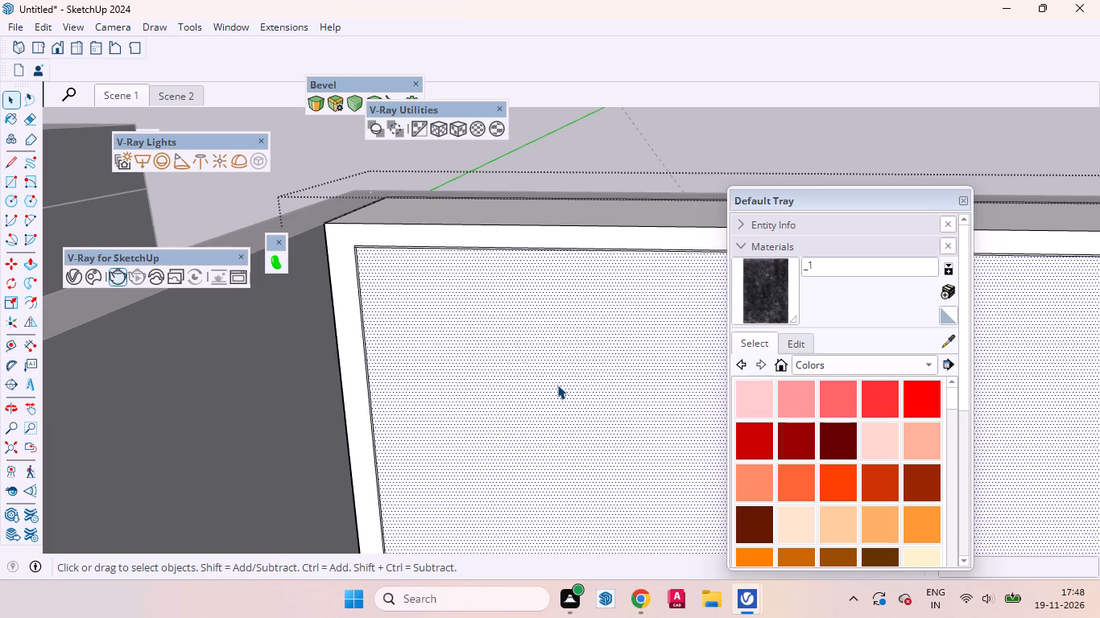
scroll(389, 349, "down", 3)
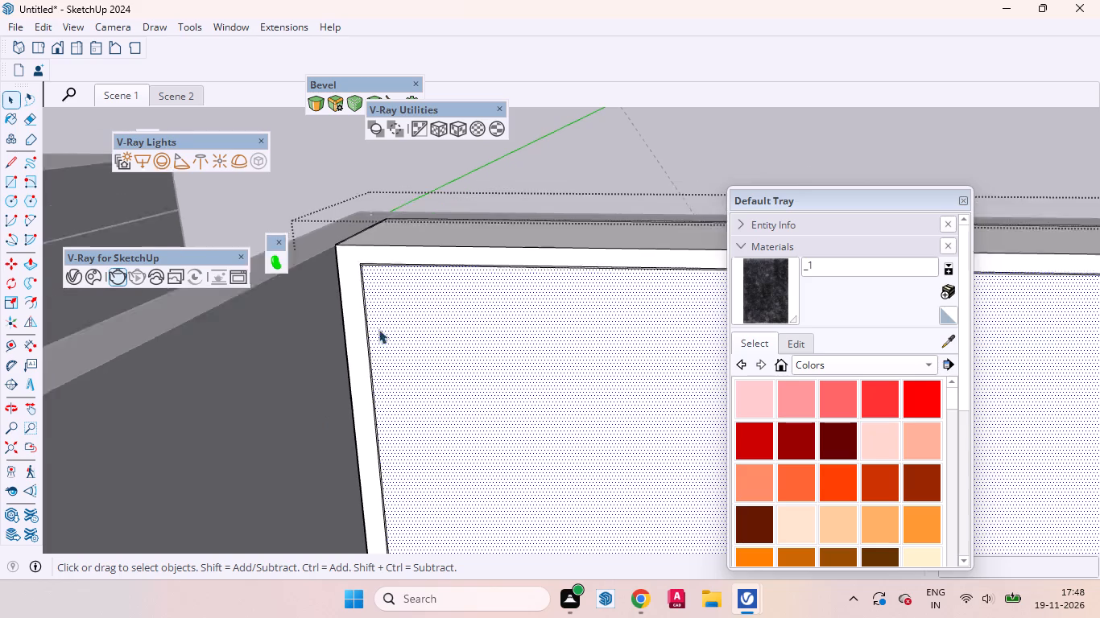
scroll(378, 329, "down", 20)
scroll(378, 329, "down", 1)
middle_click_drag(493, 344, 468, 259)
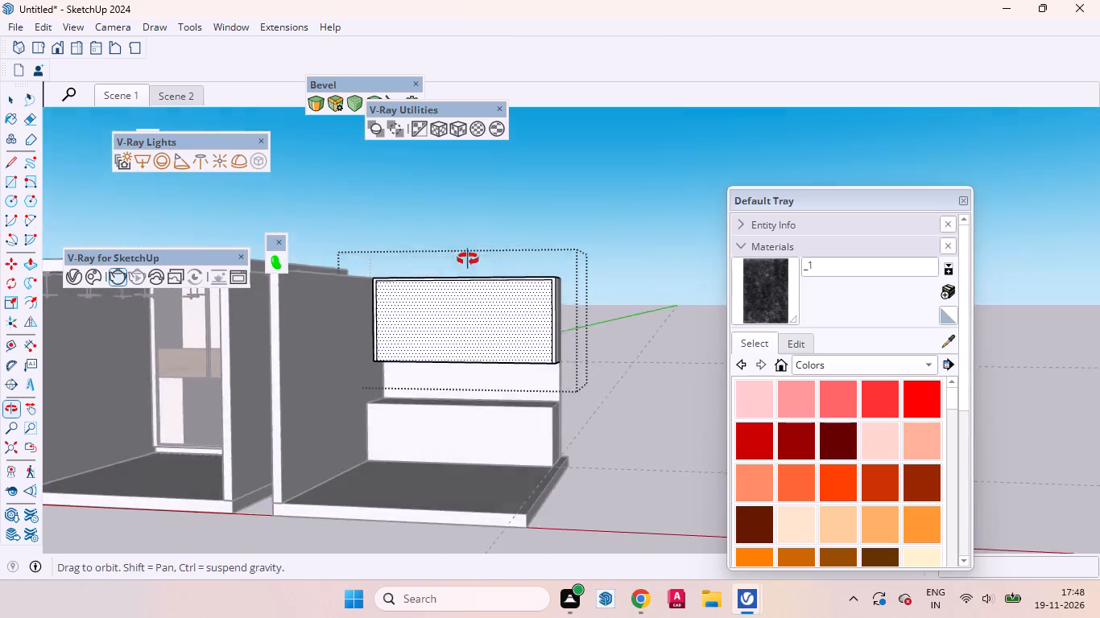
middle_click_drag(468, 259, 469, 321)
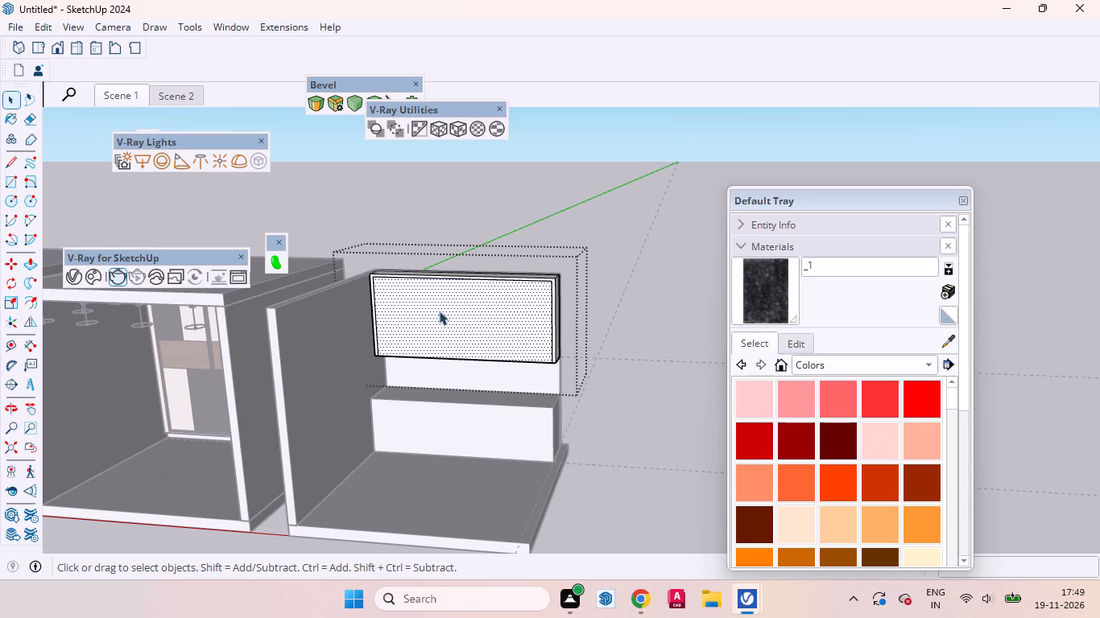
scroll(371, 313, "up", 8)
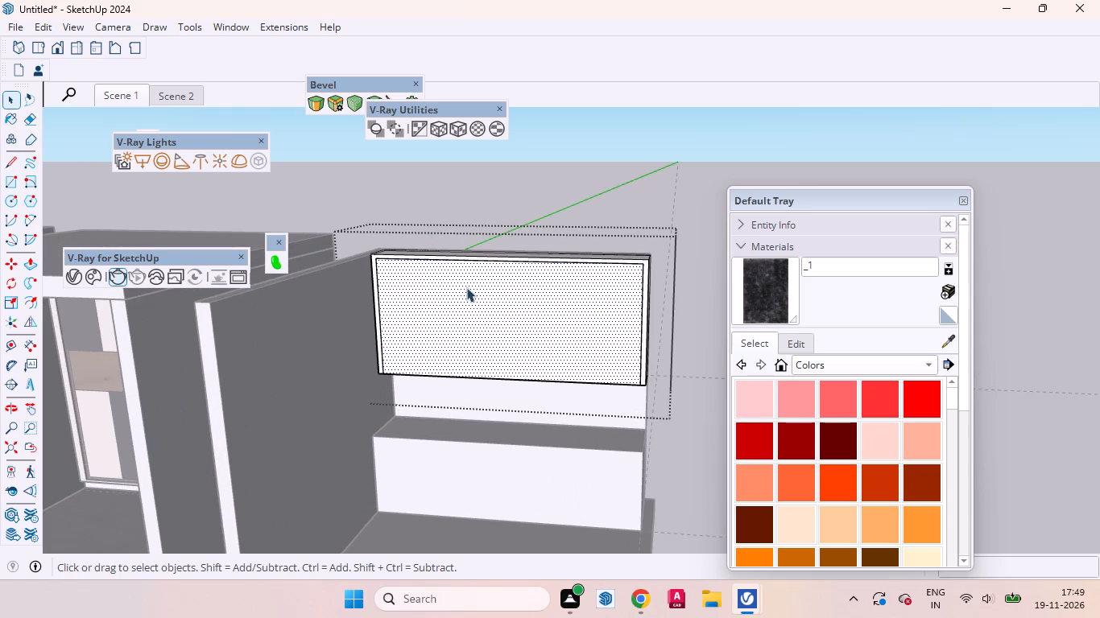
scroll(484, 297, "up", 4)
left_click(420, 332)
scroll(317, 265, "up", 6)
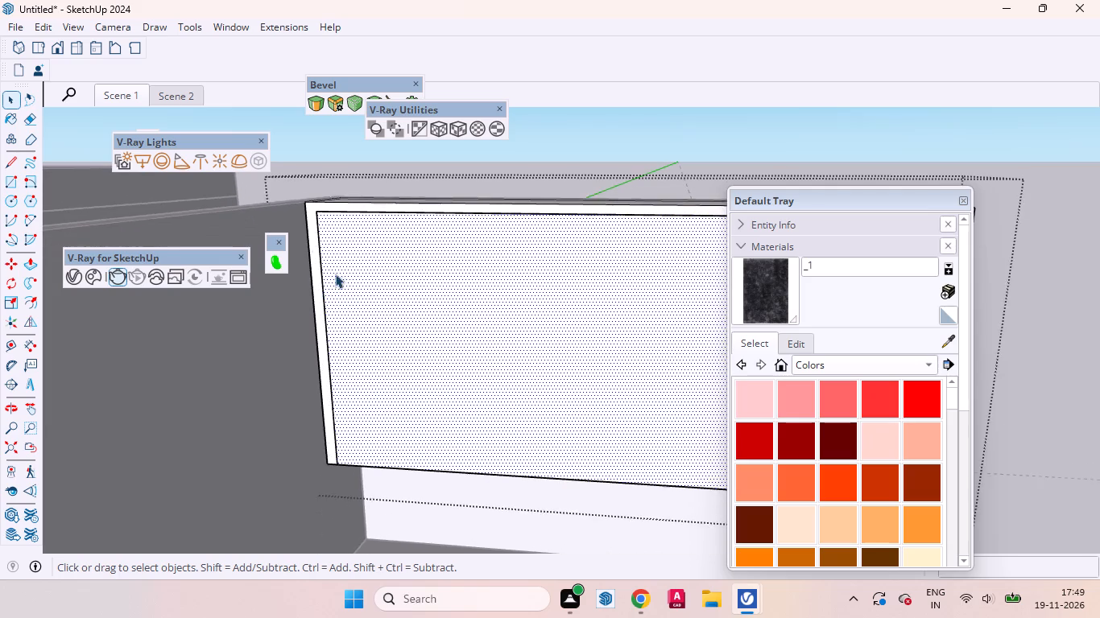
scroll(335, 274, "up", 20)
scroll(335, 274, "up", 3)
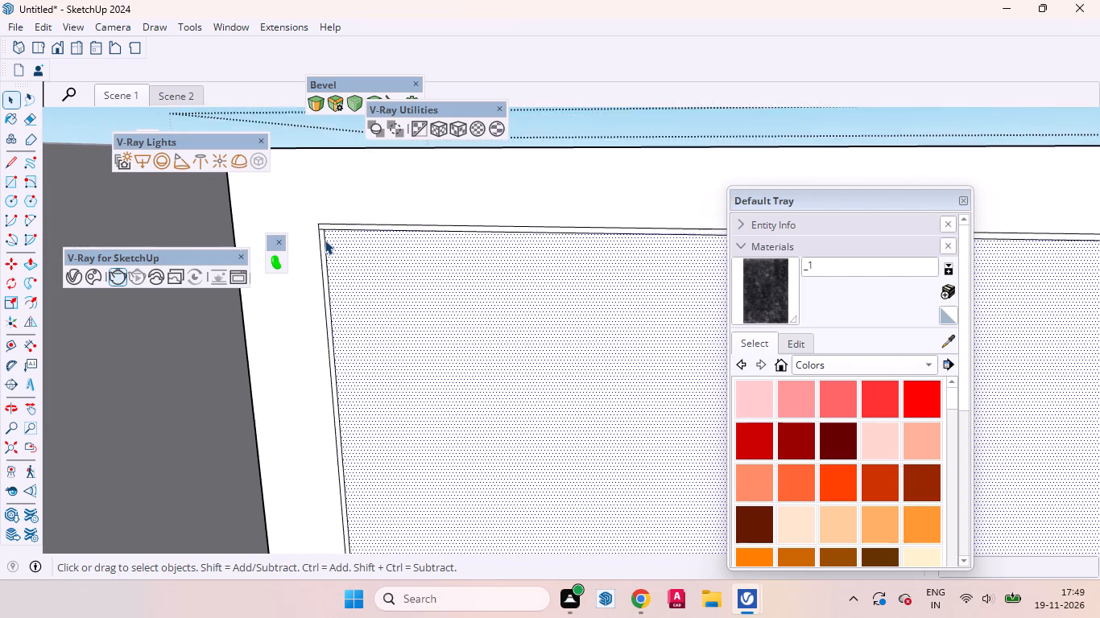
scroll(325, 240, "up", 7)
left_click(320, 241)
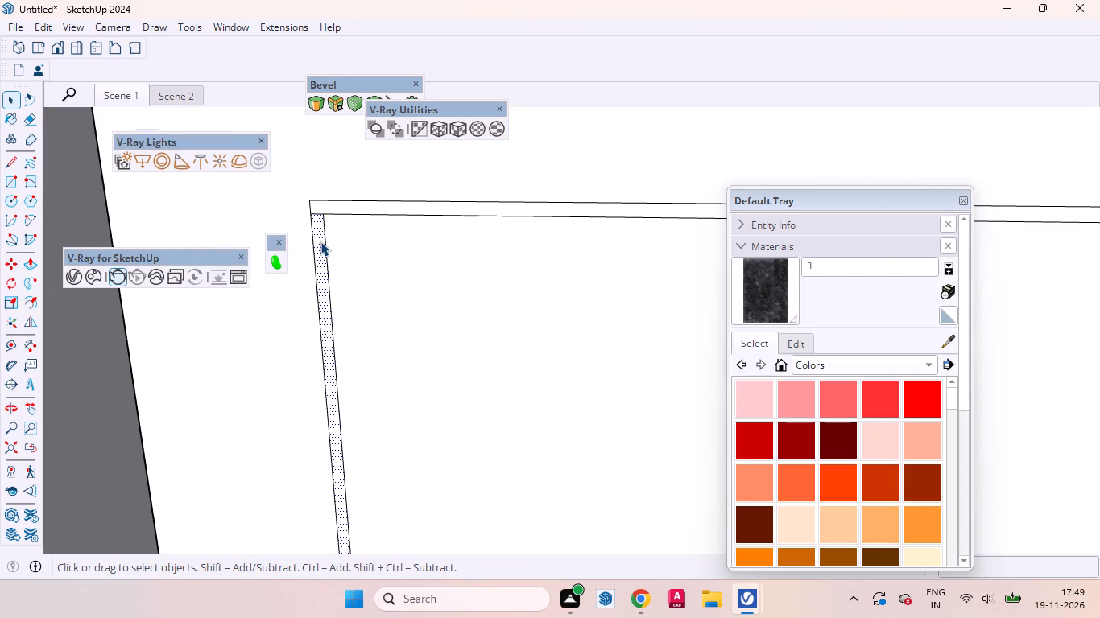
key("p")
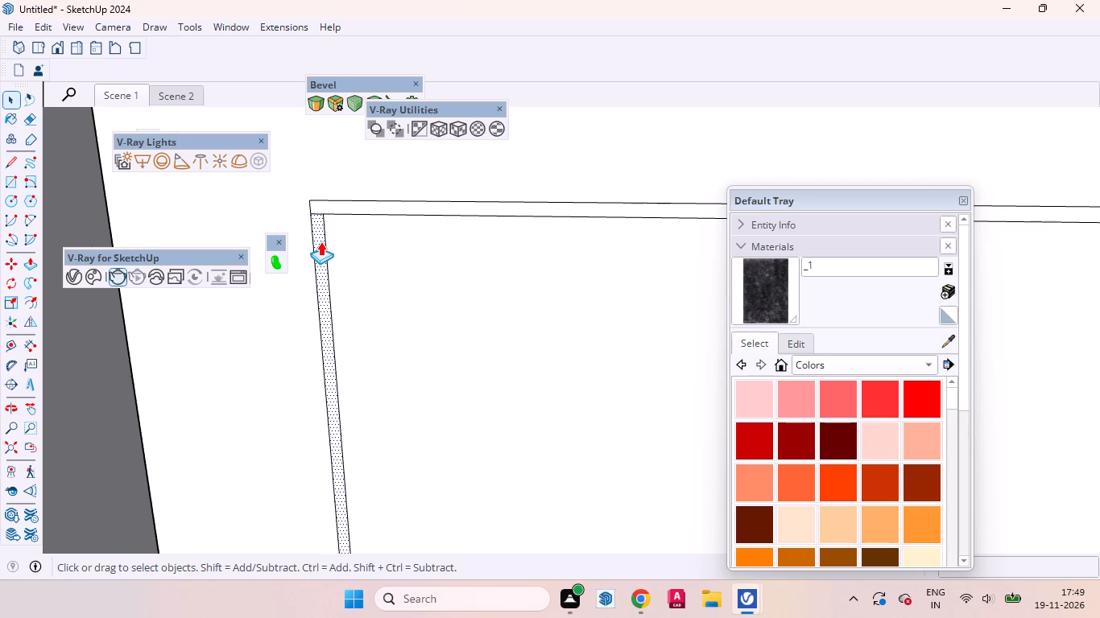
left_click(317, 241)
scroll(327, 225, "up", 9)
scroll(328, 196, "down", 8)
scroll(275, 297, "down", 4)
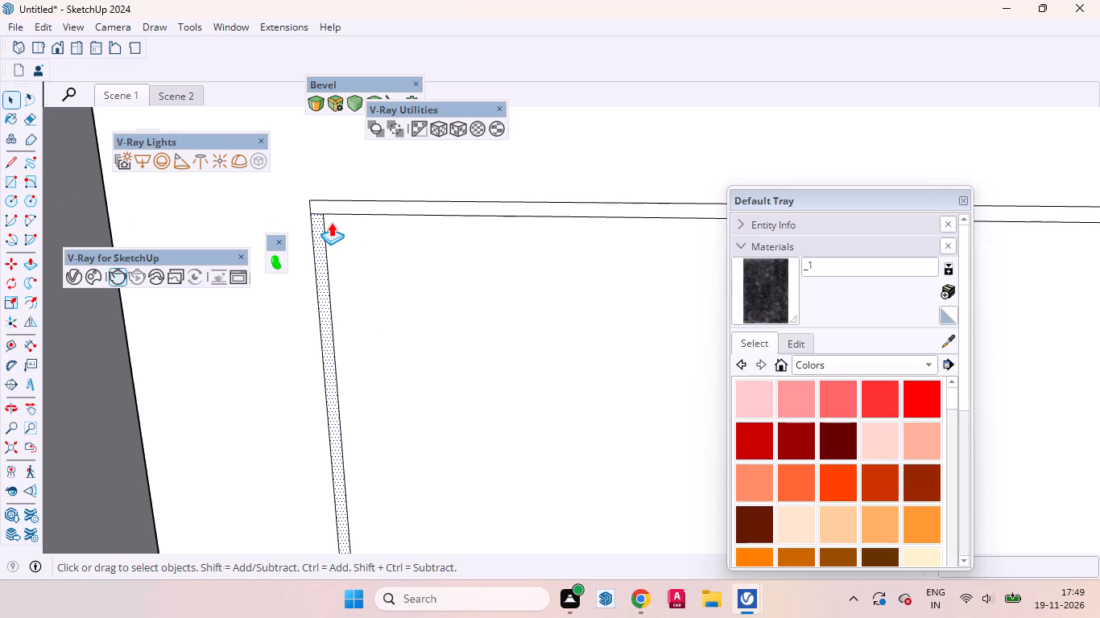
scroll(331, 222, "up", 3)
scroll(322, 208, "down", 3)
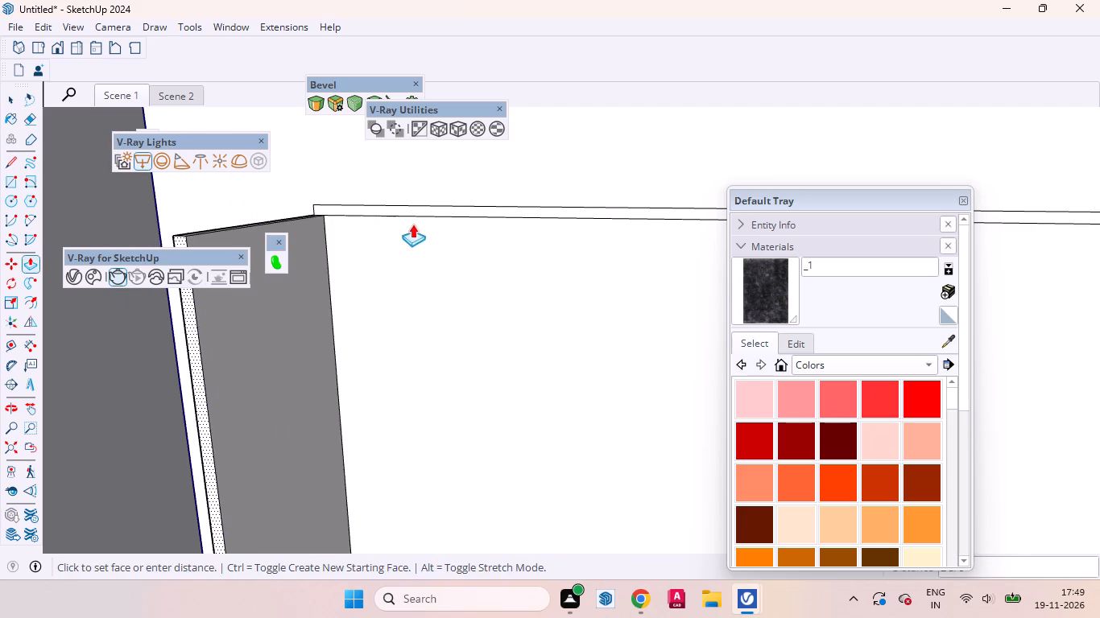
type("18mm")
key("Return")
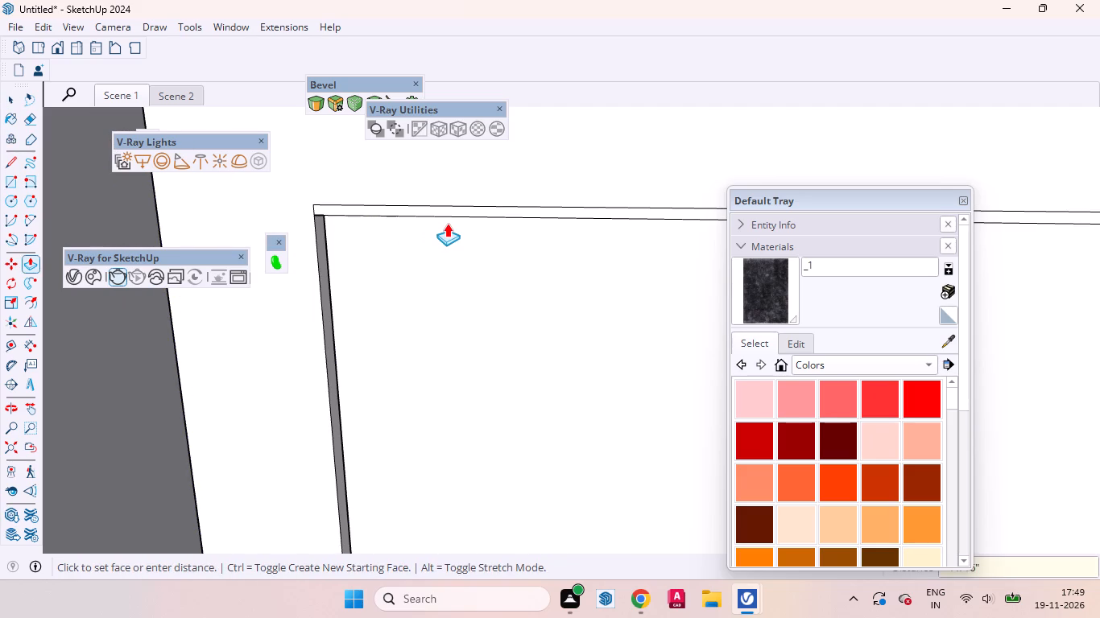
Push the open-end vertical strip and the top horizontal strip 18 mm into the overhead block to match.
key("space")
scroll(401, 249, "down", 6)
scroll(361, 278, "up", 1)
scroll(361, 278, "down", 7)
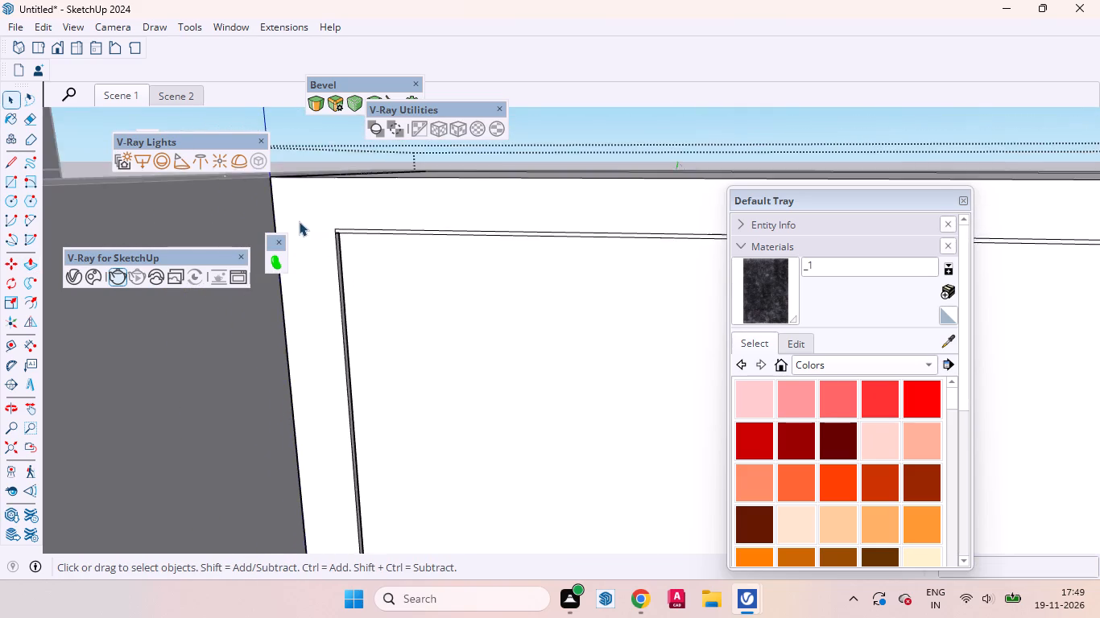
scroll(299, 221, "down", 20)
scroll(299, 221, "down", 8)
scroll(602, 295, "up", 20)
scroll(602, 295, "up", 10)
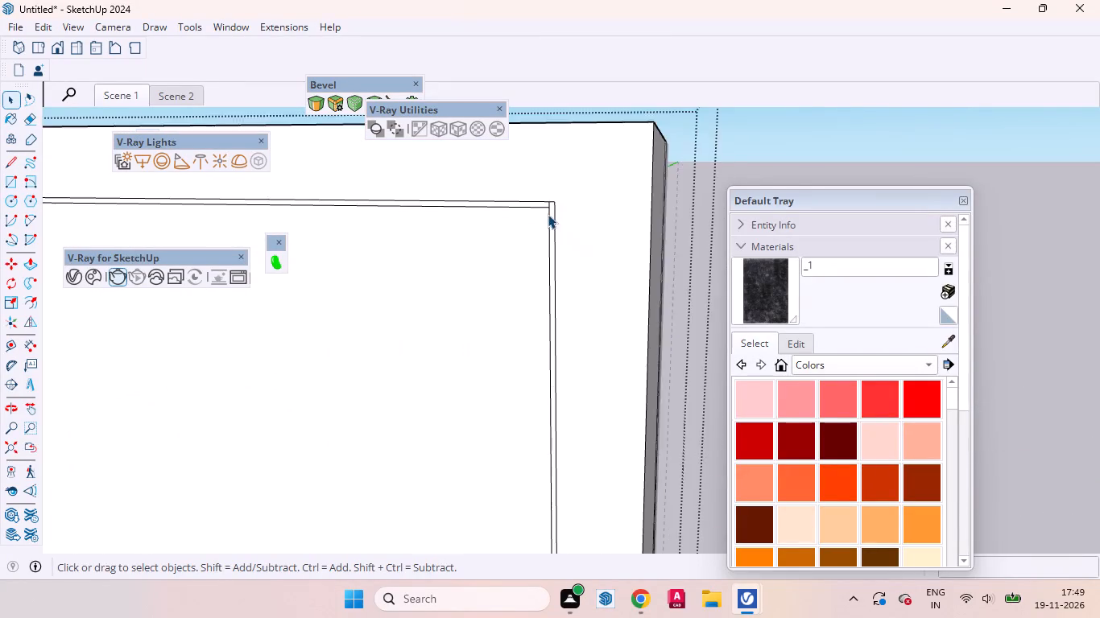
scroll(548, 214, "up", 12)
left_click(548, 212)
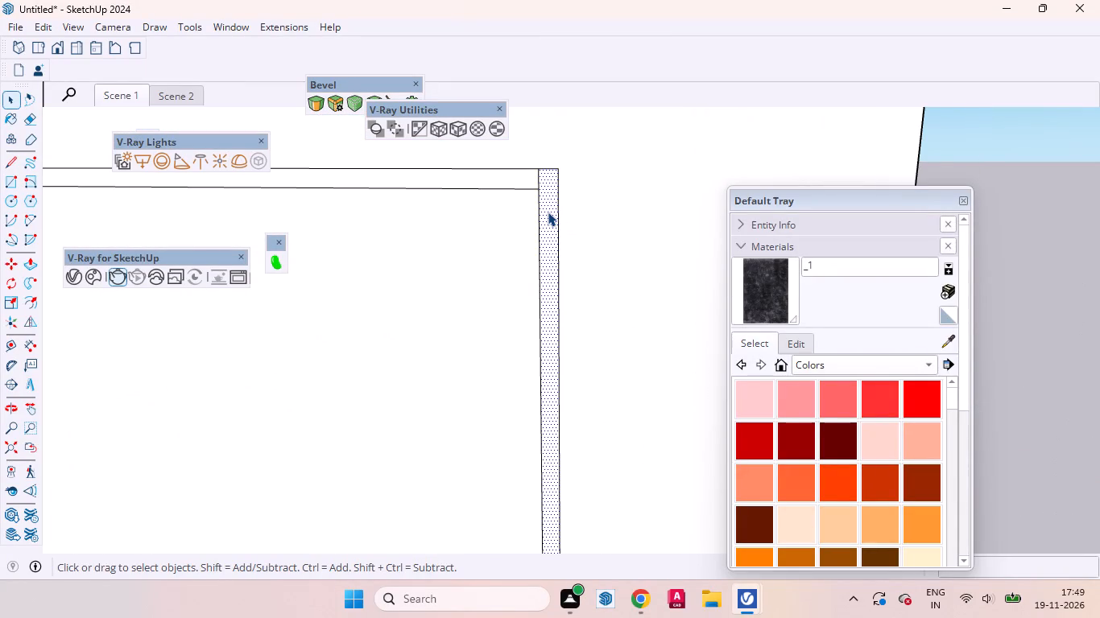
key("p")
double_click(548, 212)
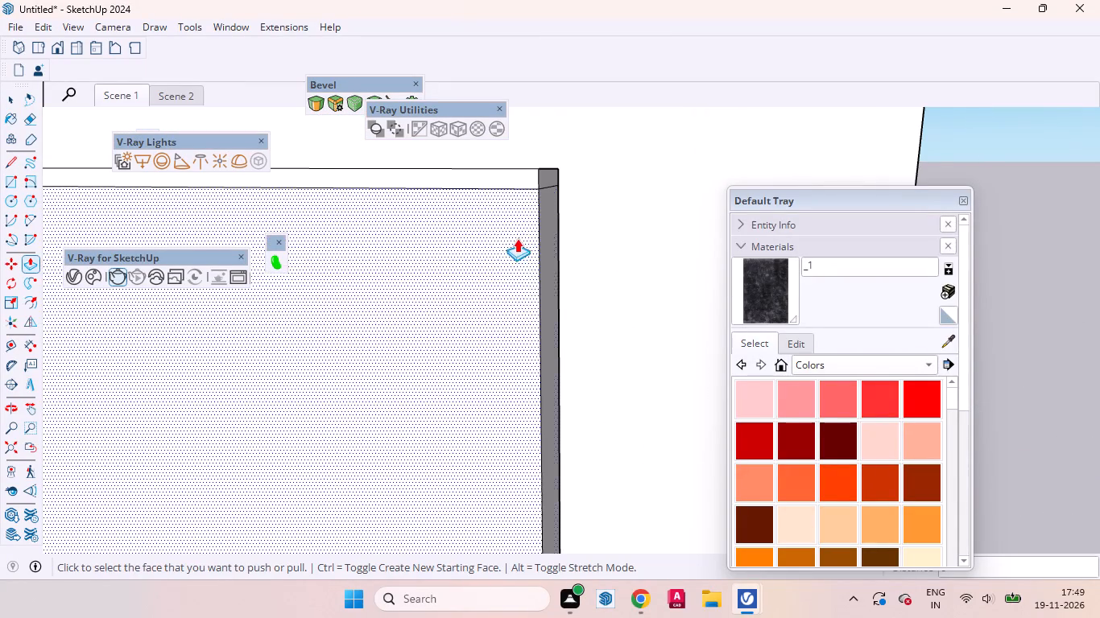
double_click(515, 171)
scroll(566, 219, "down", 5)
scroll(604, 246, "up", 1)
scroll(597, 225, "down", 1)
scroll(612, 284, "down", 20)
scroll(612, 284, "down", 11)
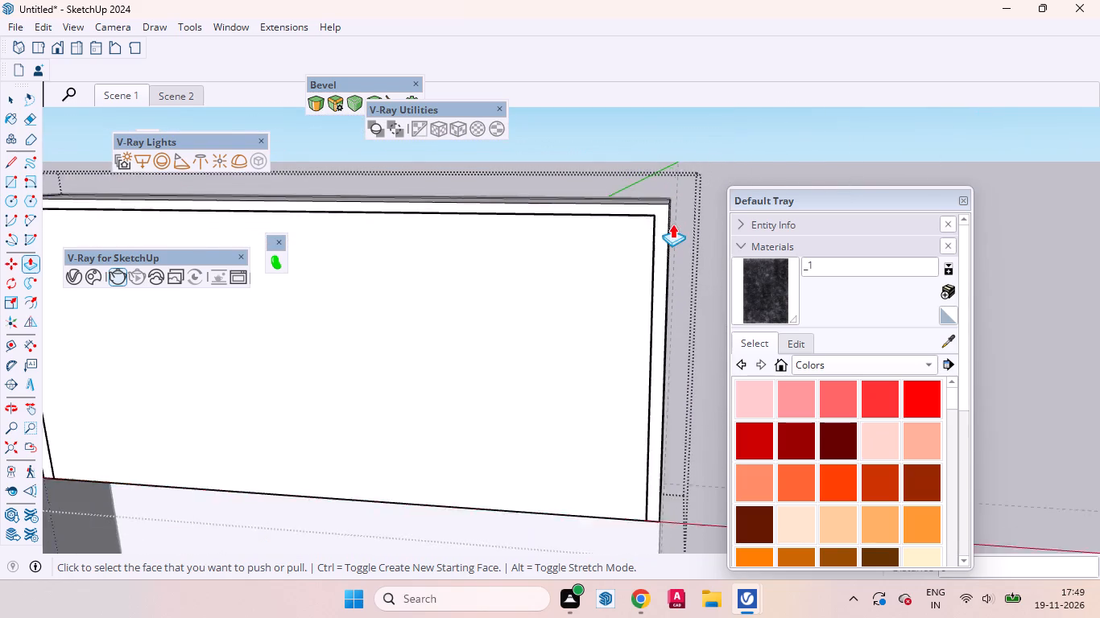
scroll(672, 224, "down", 6)
left_click(9, 97)
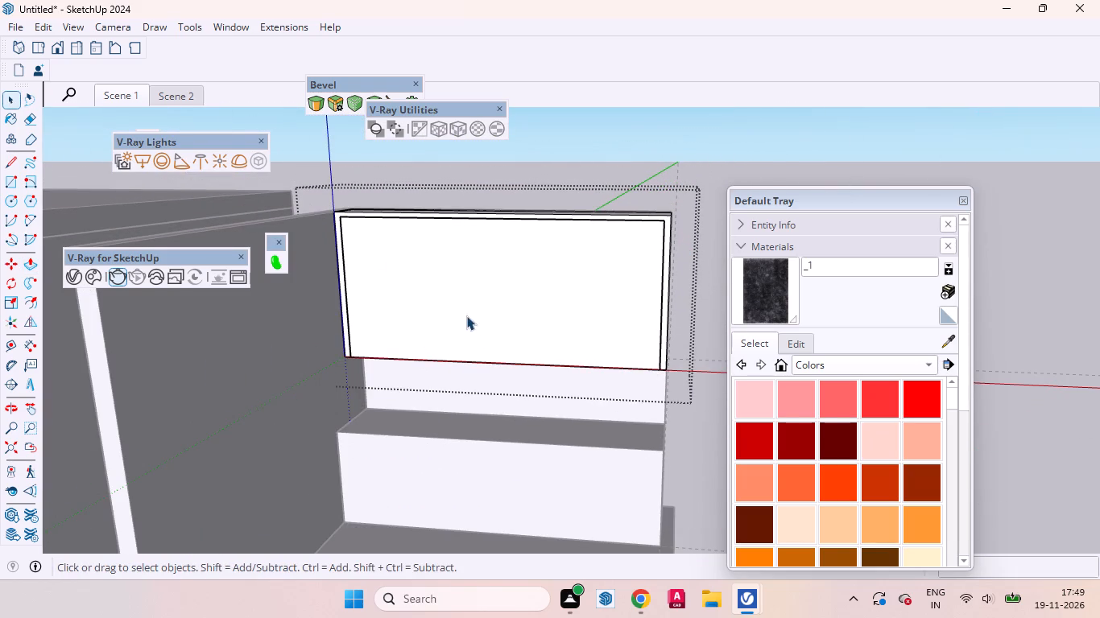
left_click(465, 315)
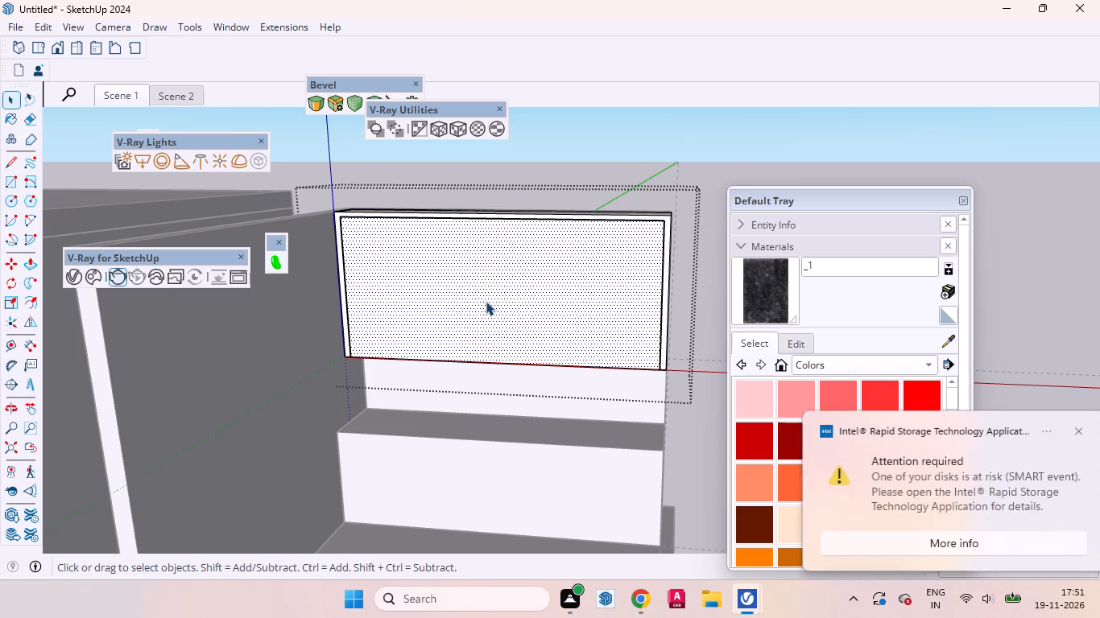
scroll(486, 301, "up", 2)
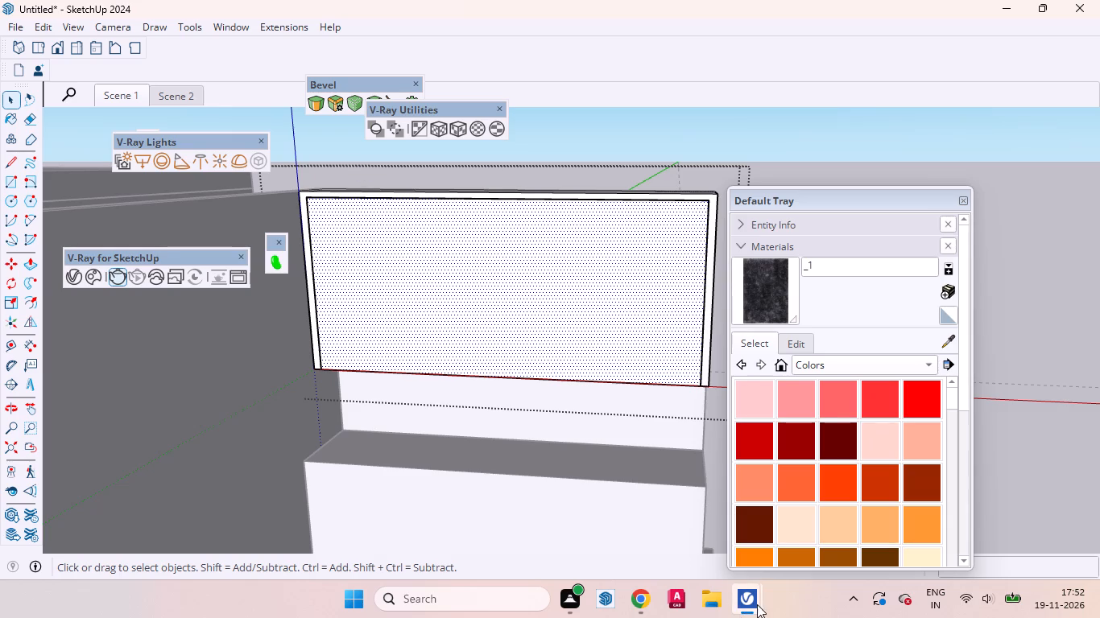
Switch to the V-Ray Frame Buffer and examine the bedroom wardrobe render, including the star handles and lit centre panels.
left_click(716, 541)
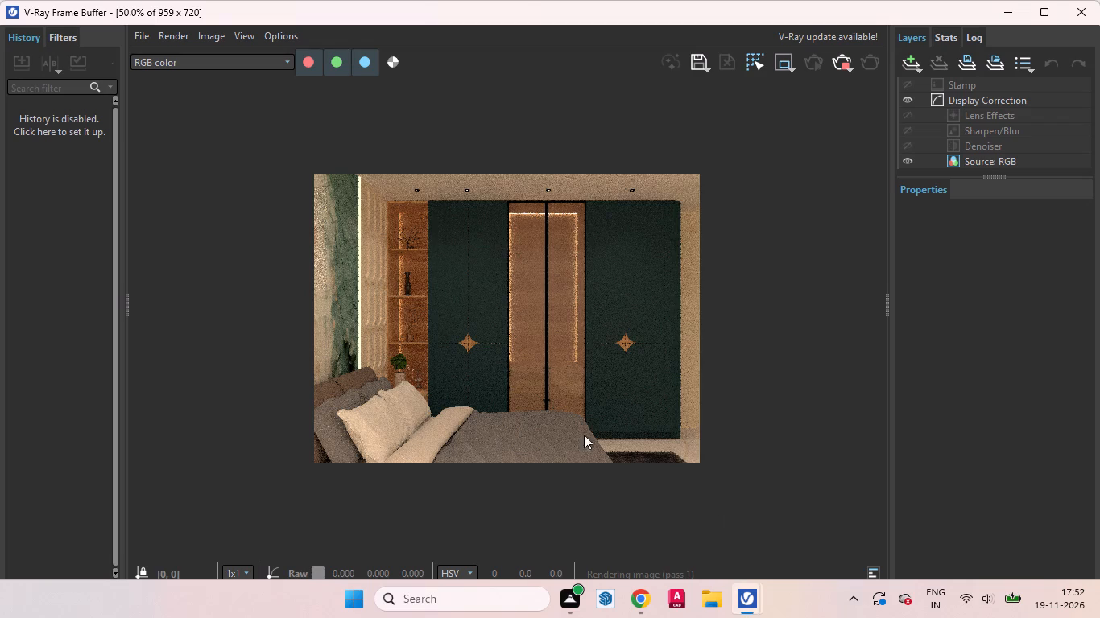
scroll(482, 278, "up", 1)
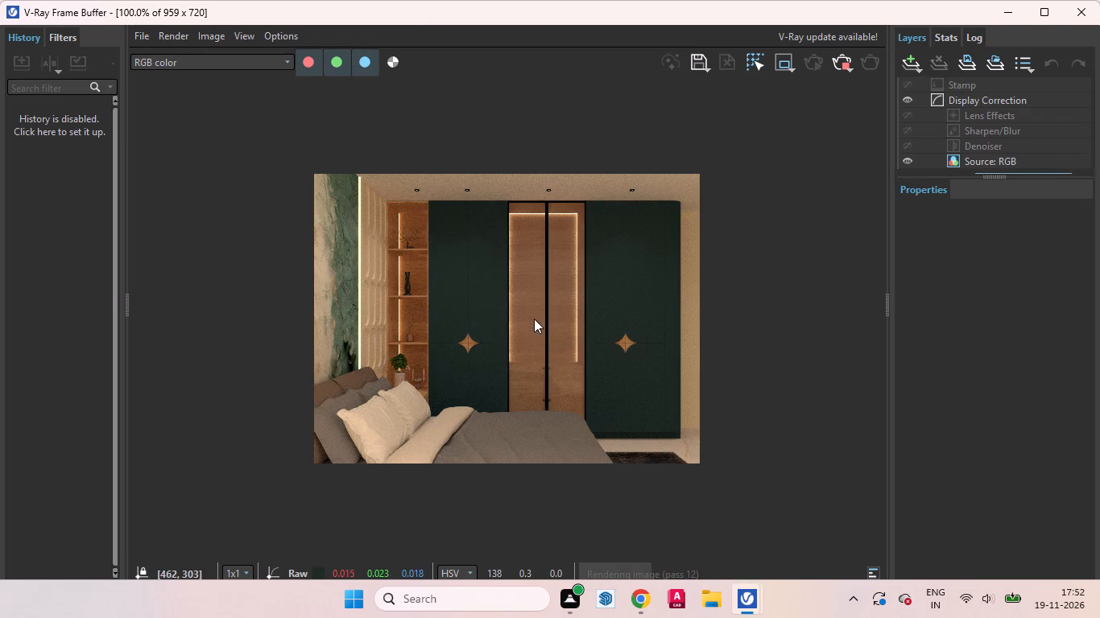
scroll(461, 414, "up", 2)
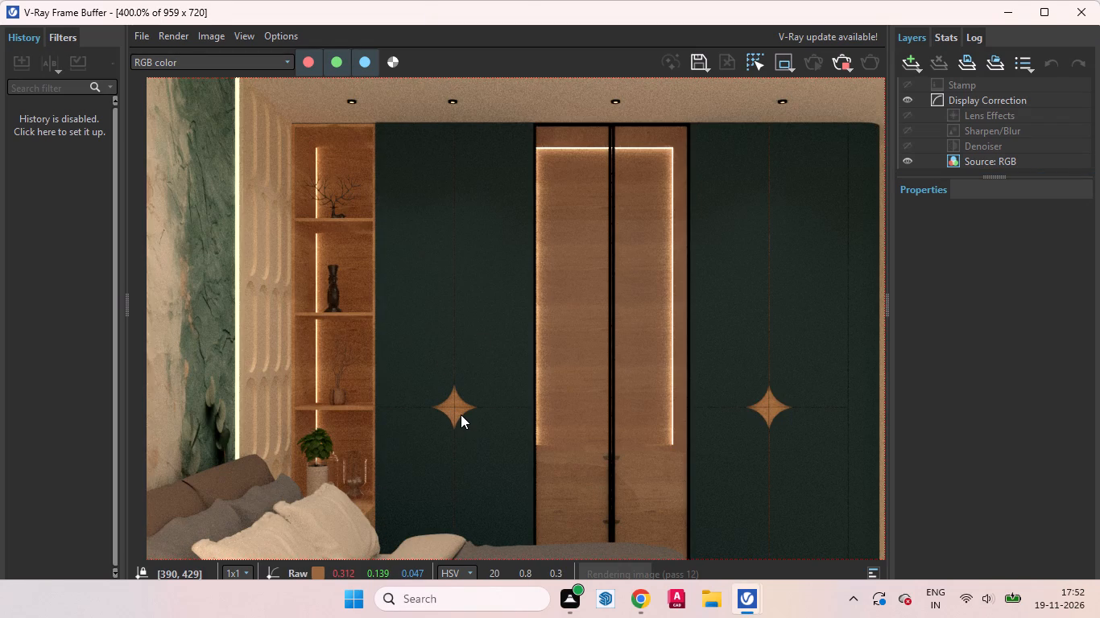
scroll(461, 414, "down", 4)
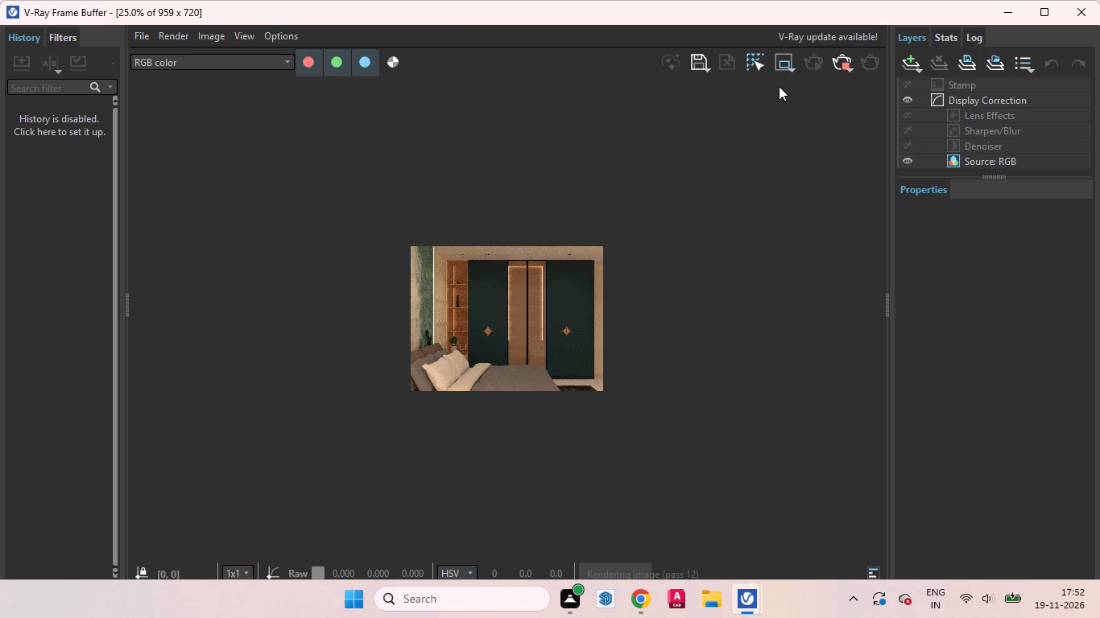
scroll(490, 244, "up", 2)
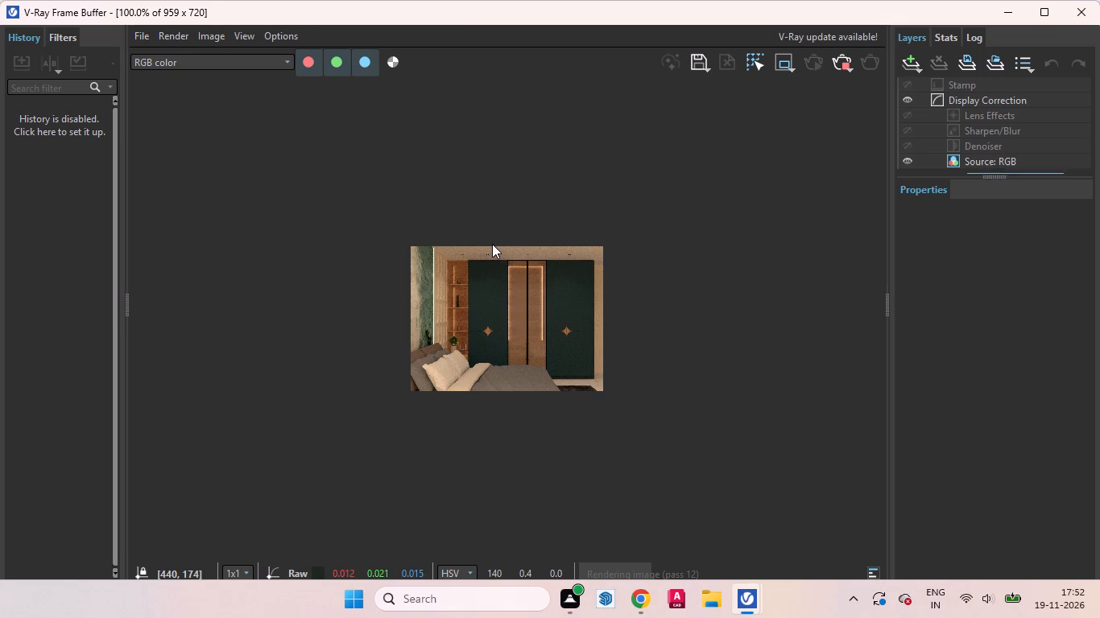
scroll(427, 263, "down", 1)
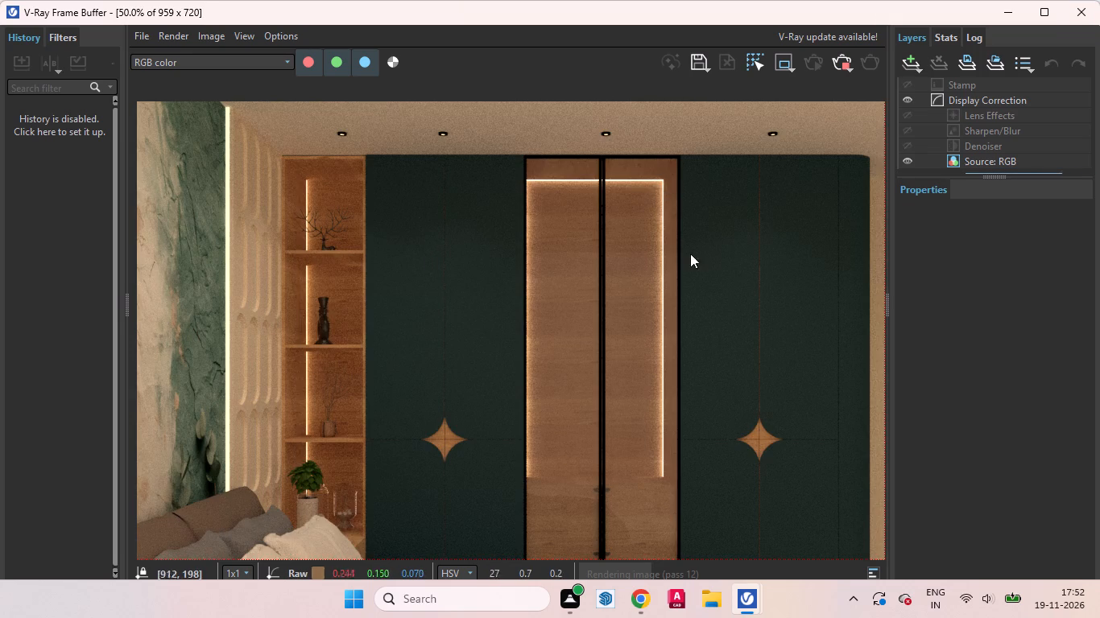
middle_click_drag(713, 253, 623, 163)
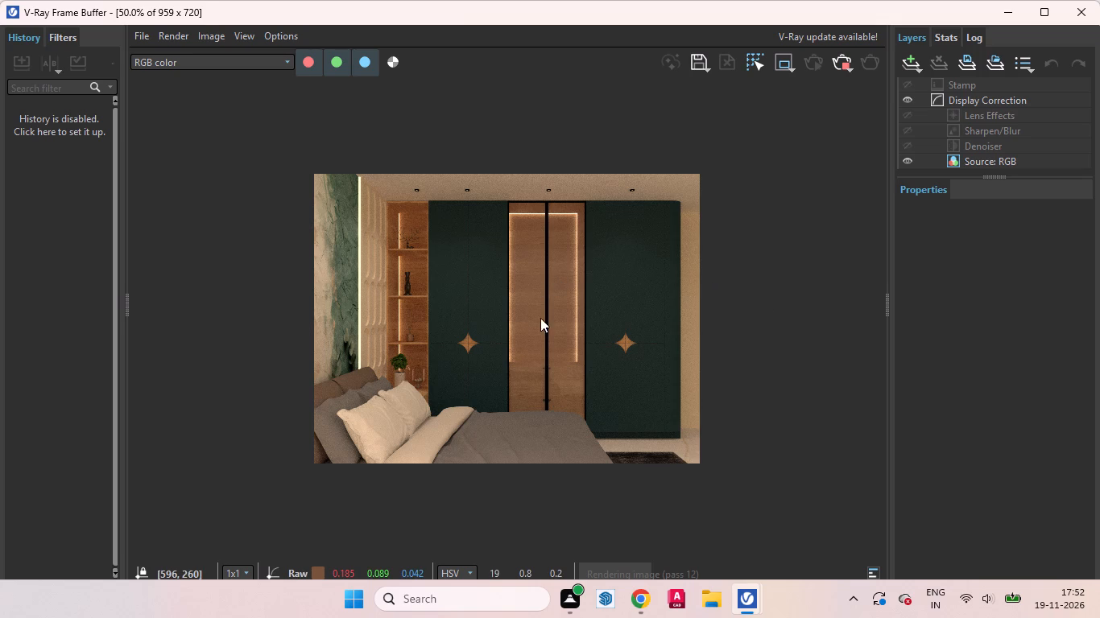
scroll(536, 371, "up", 2)
middle_click_drag(622, 383, 556, 393)
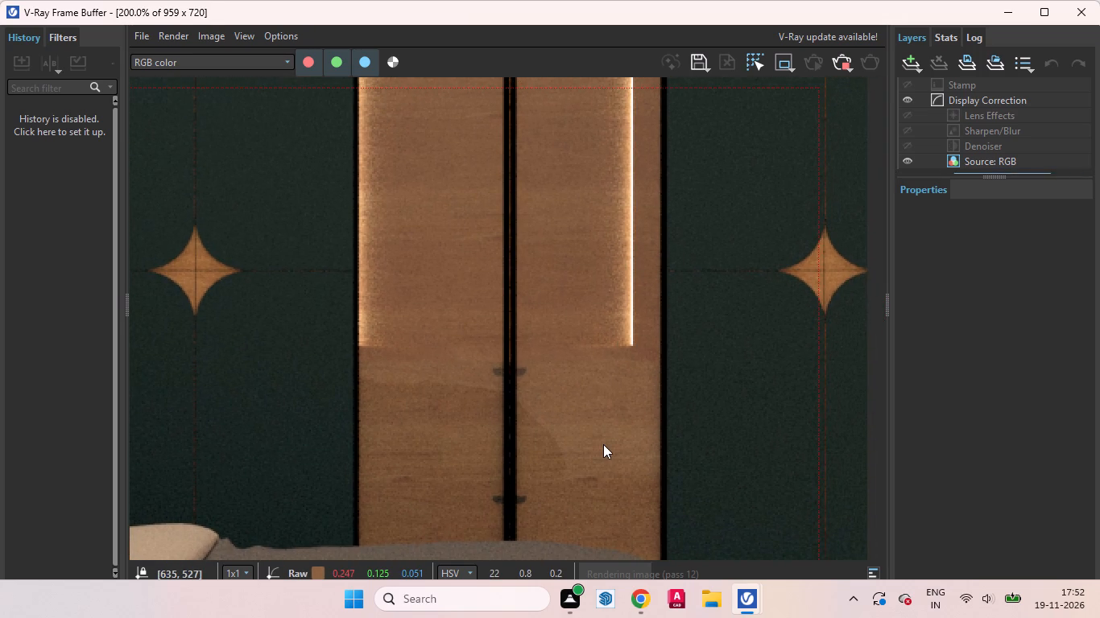
Examine the whole bedroom wardrobe render in the V-Ray Frame Buffer and return to the SketchUp model.
scroll(603, 445, "down", 5)
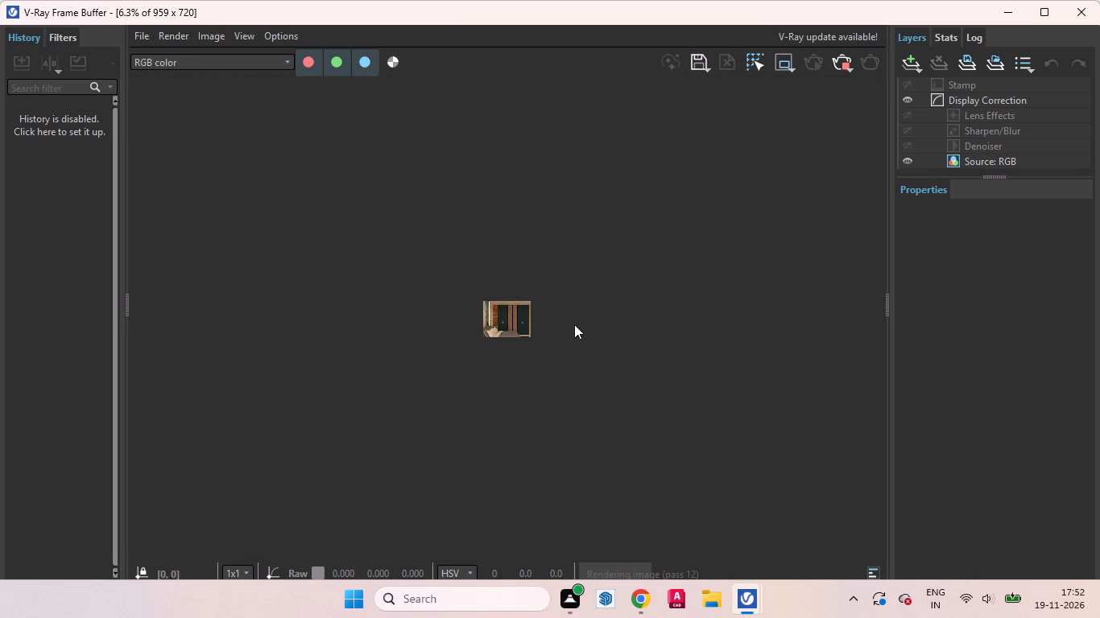
scroll(528, 324, "up", 3)
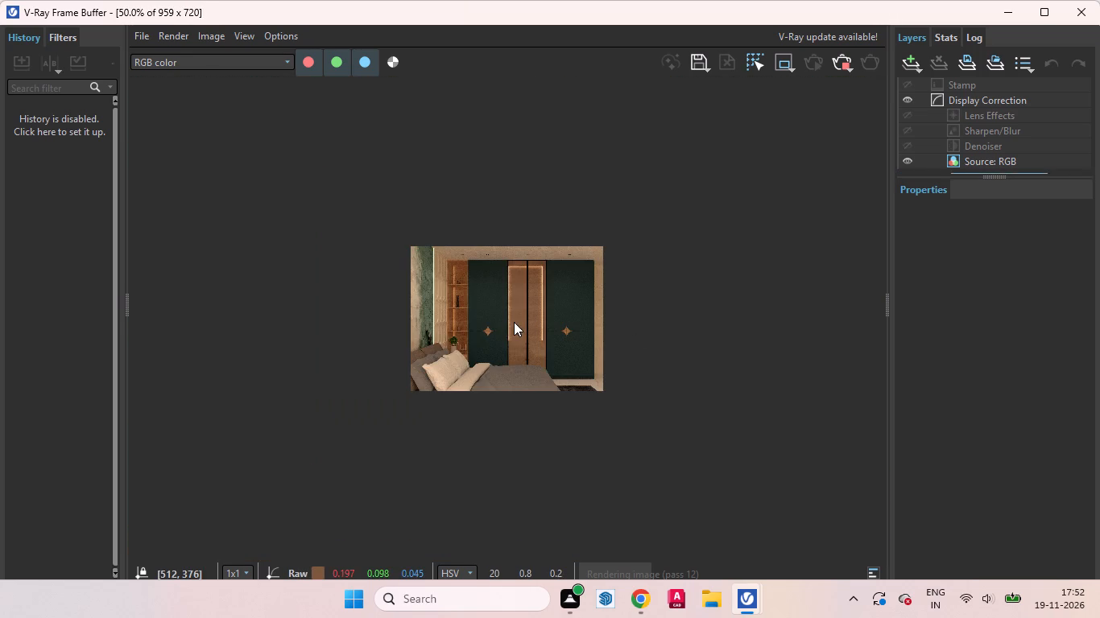
left_click(1008, 14)
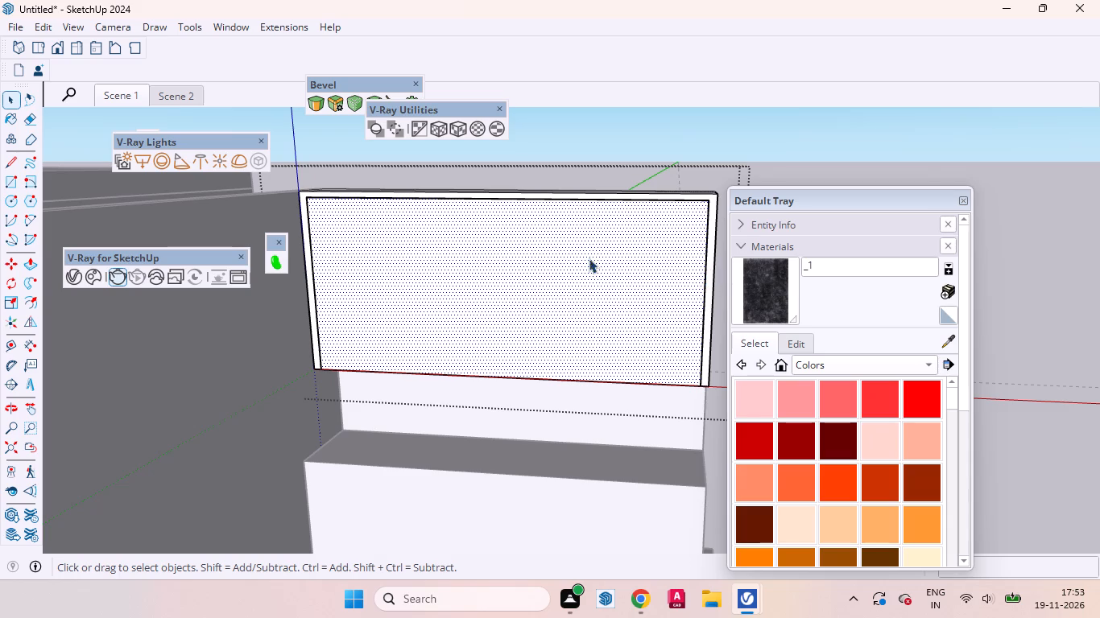
Leave the overhead cabinet block and open the lower counter block for editing.
scroll(412, 319, "down", 7)
scroll(497, 247, "down", 3)
scroll(631, 225, "down", 2)
scroll(631, 232, "up", 1)
scroll(673, 356, "down", 3)
left_click(687, 274)
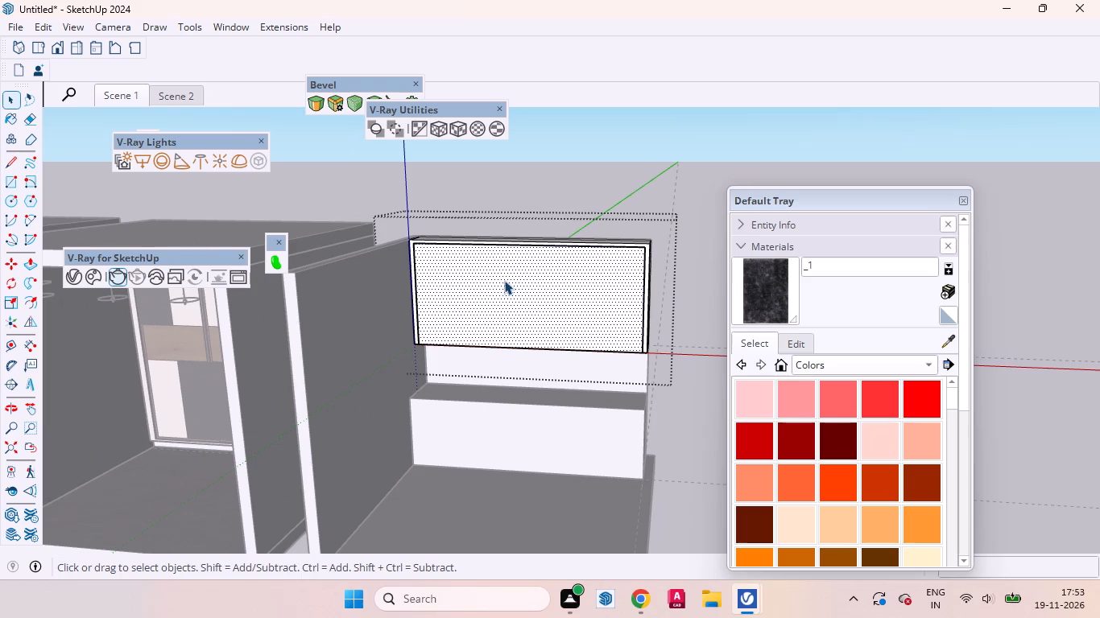
left_click(481, 298)
double_click(481, 300)
left_click(487, 326)
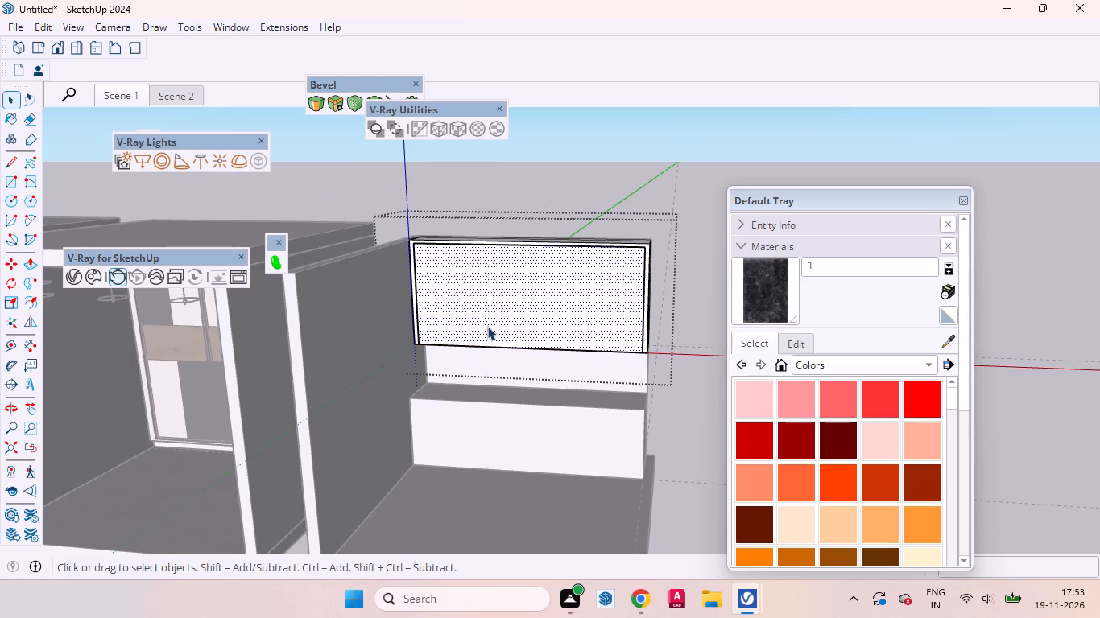
triple_click(453, 437)
left_click(446, 436)
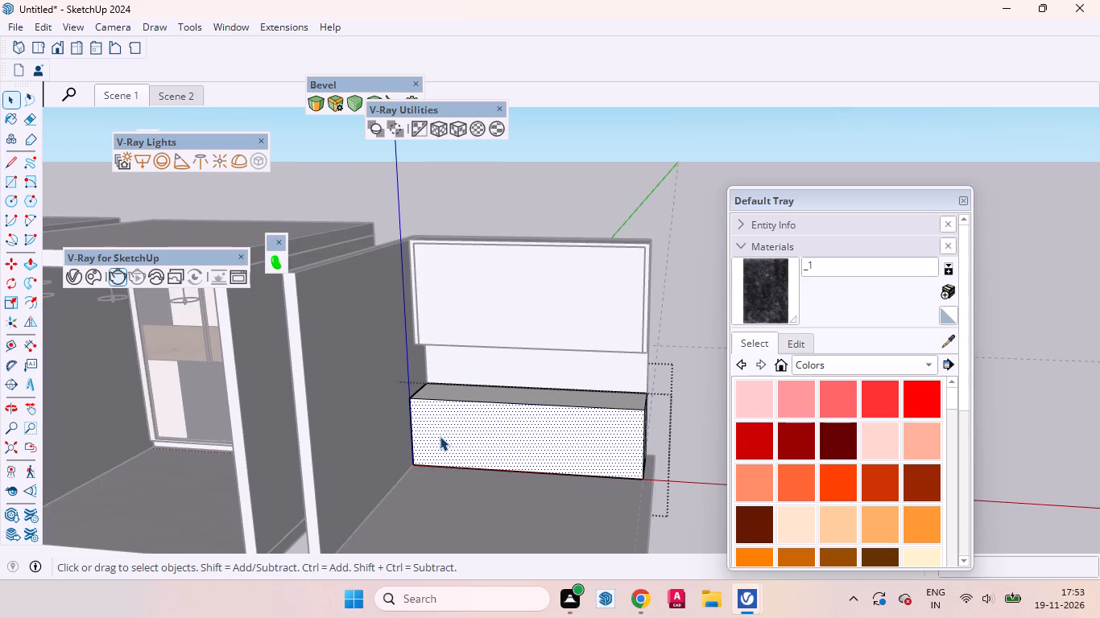
Copy the counter block's bottom front edge 4 inches upward to mark out a skirting strip.
left_click(412, 428)
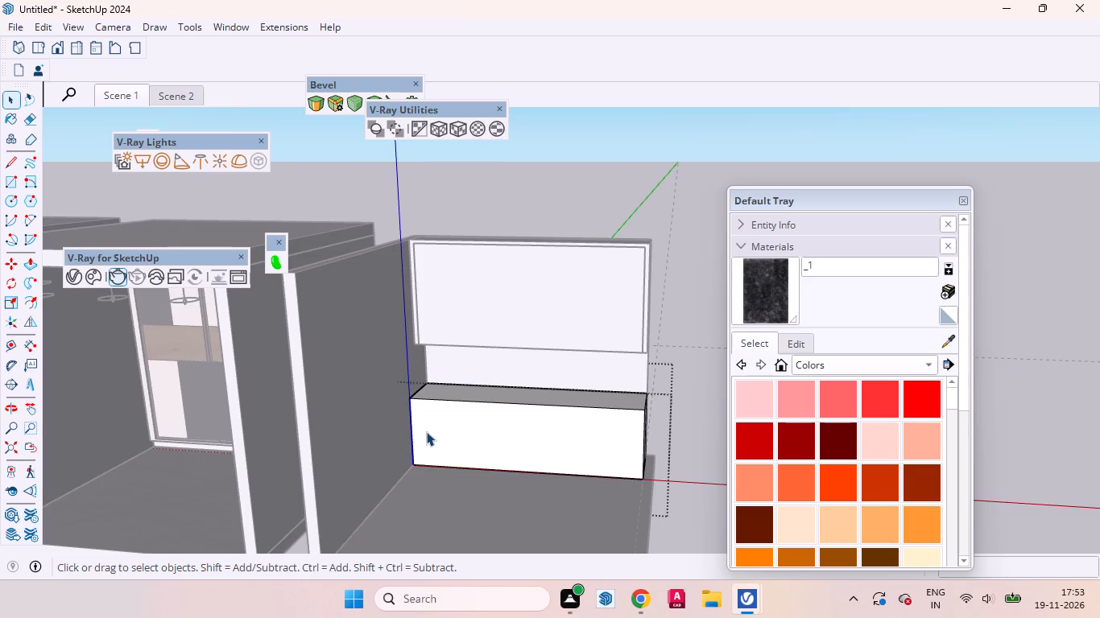
scroll(619, 480, "up", 2)
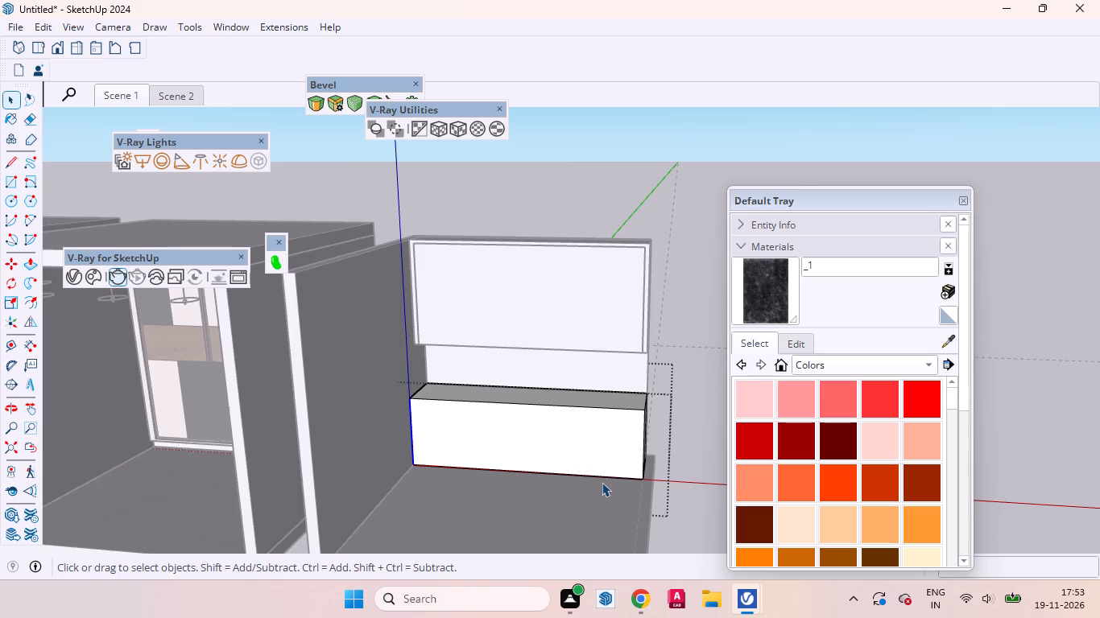
left_click(597, 475)
middle_click_drag(639, 475, 333, 510)
scroll(548, 432, "up", 10)
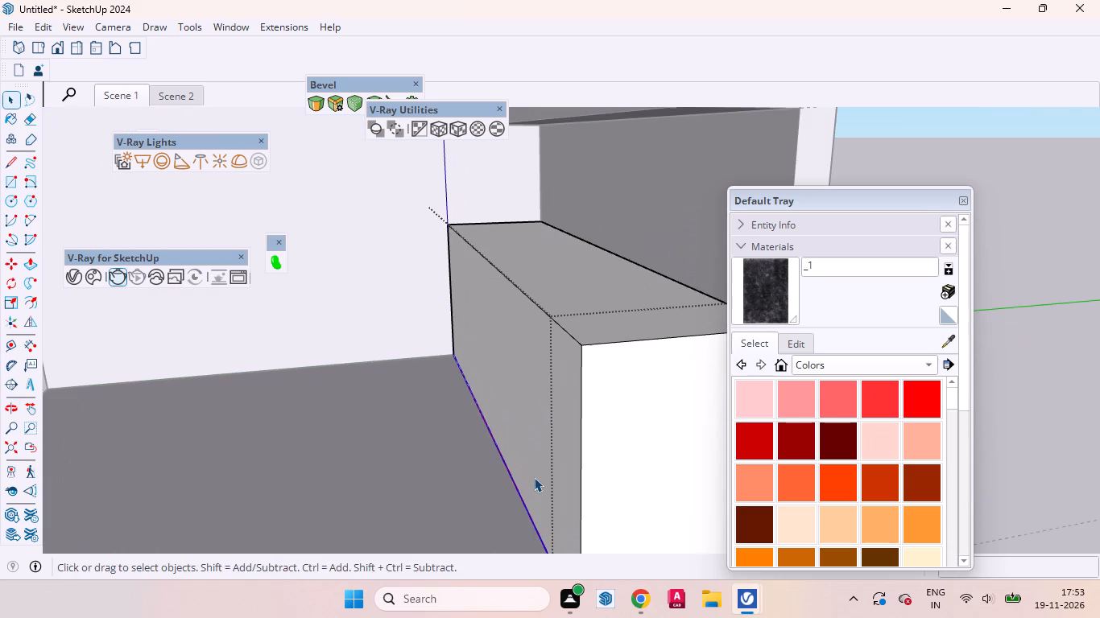
key("m")
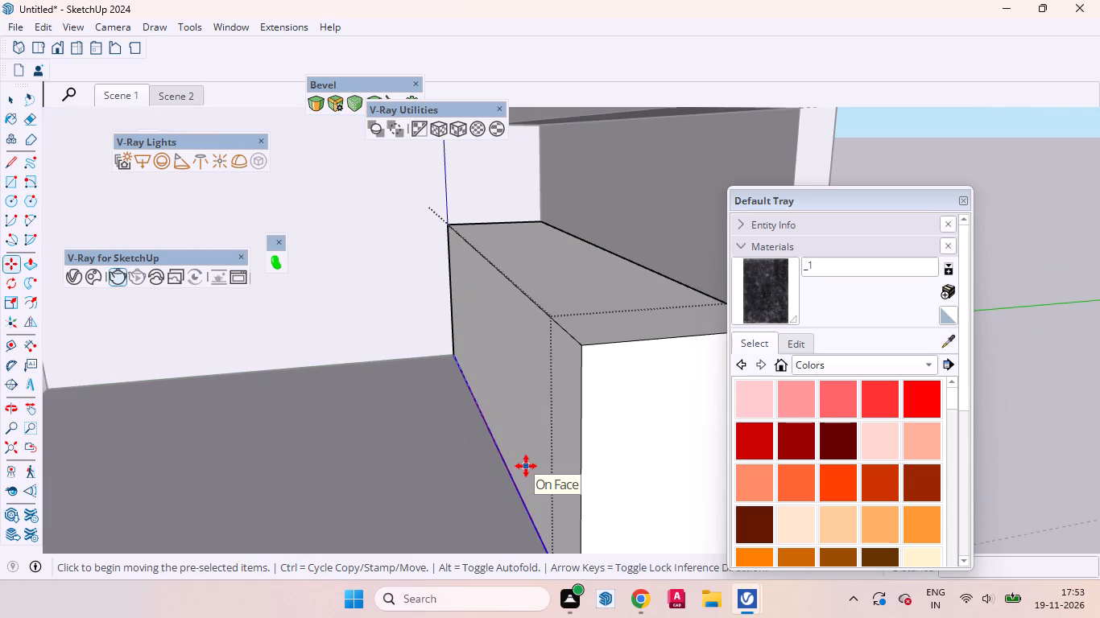
left_click(526, 466)
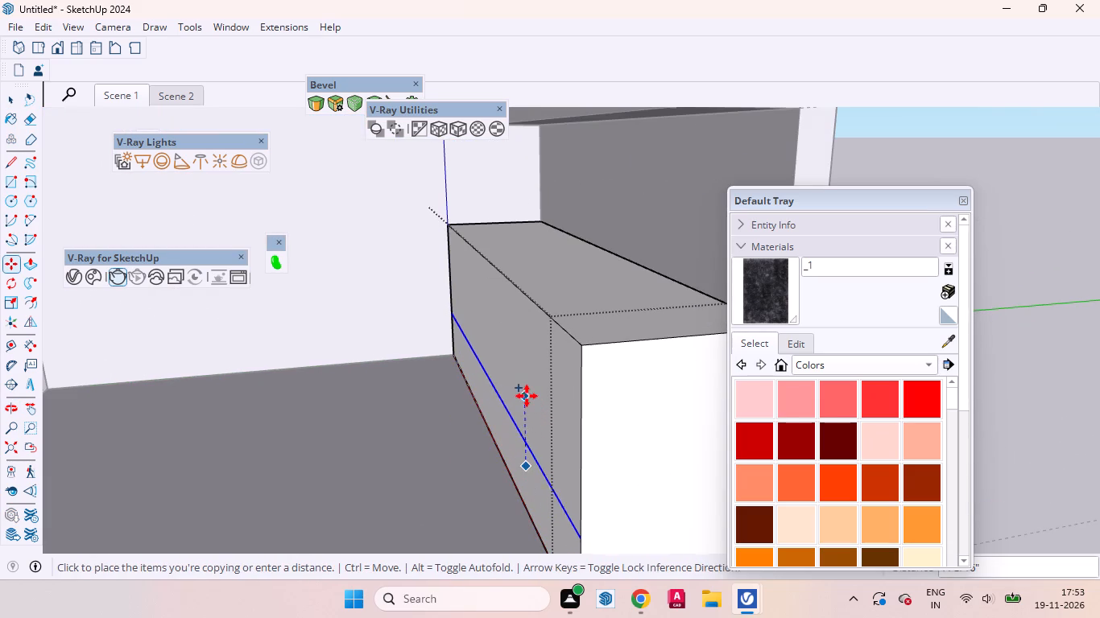
key("4")
key("Return")
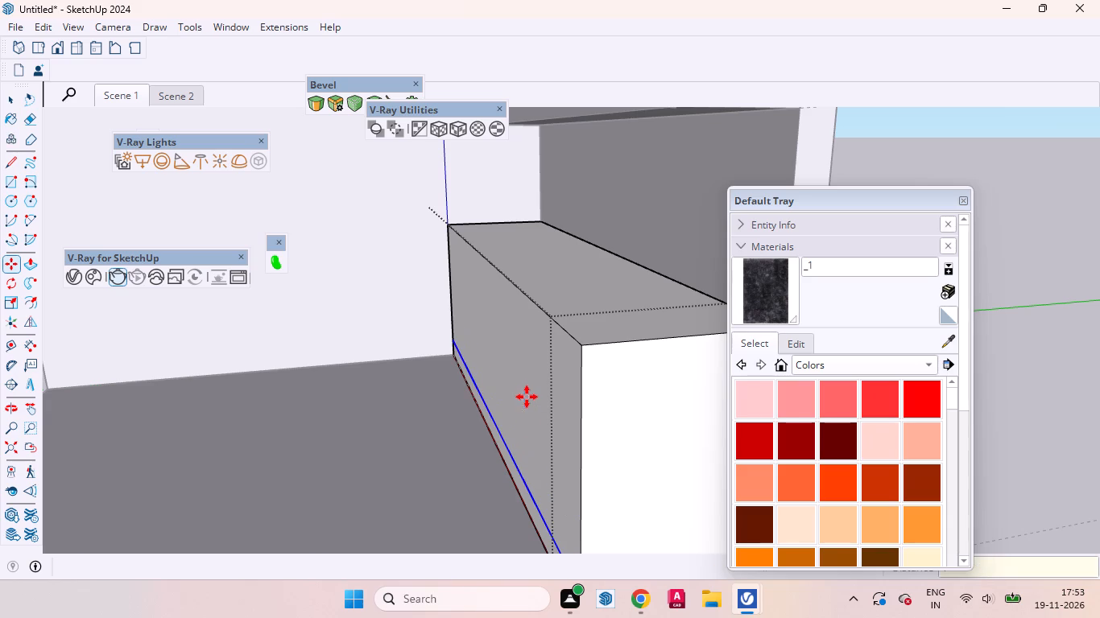
key("space")
Push the 4-inch strip along the counter block's base 2 inches inward to form a recessed toe kick.
scroll(515, 472, "up", 6)
middle_click_drag(506, 480, 613, 442)
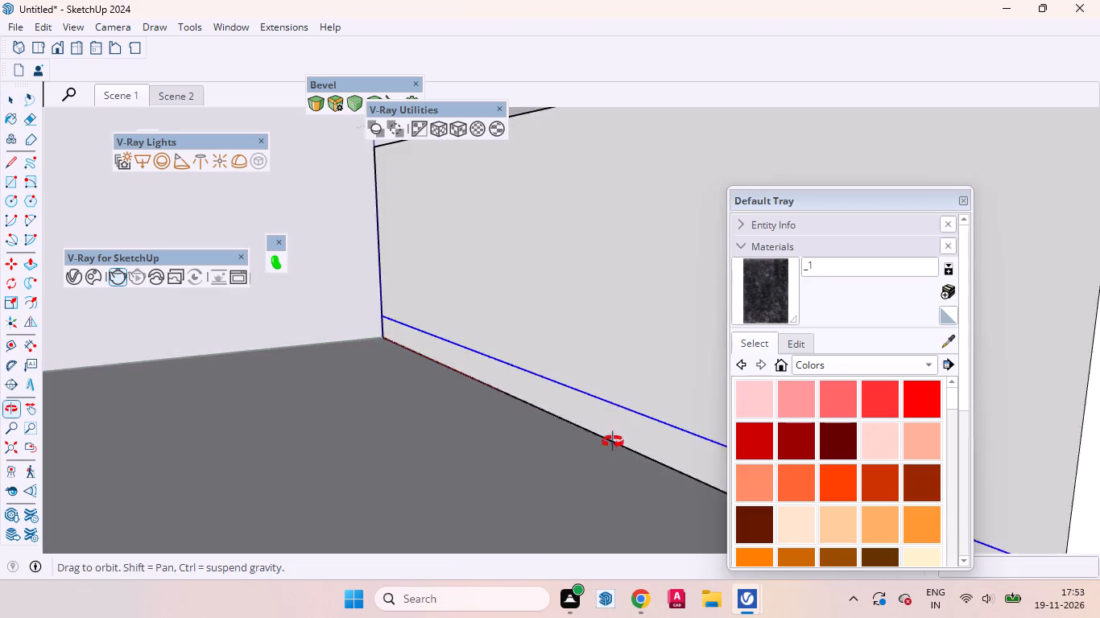
middle_click_drag(613, 442, 617, 440)
left_click(602, 402)
key("p")
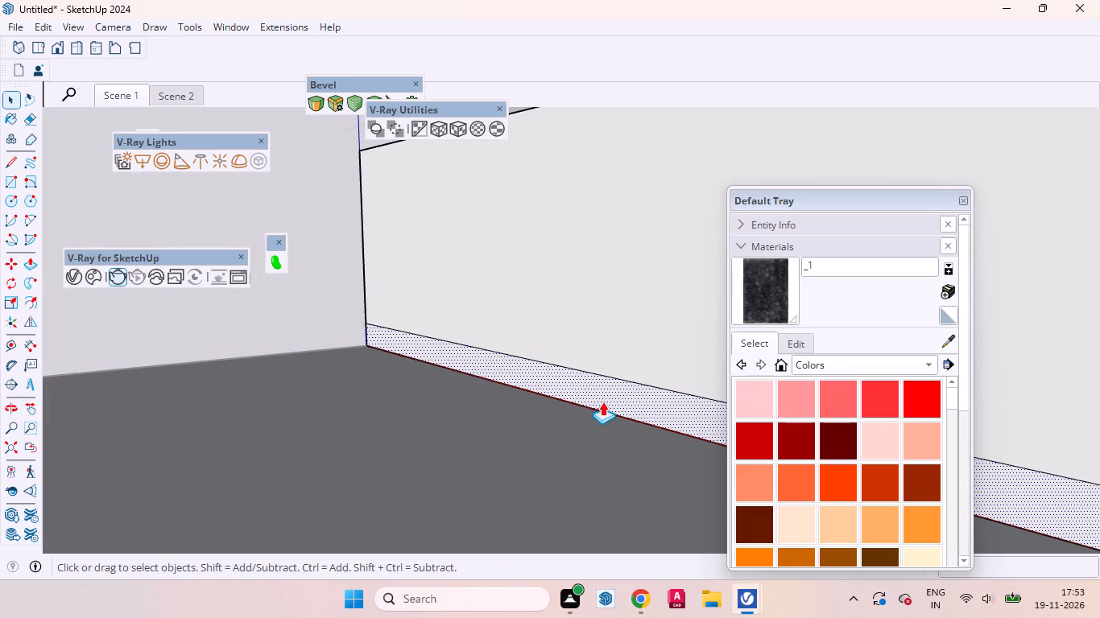
left_click(602, 402)
key("2")
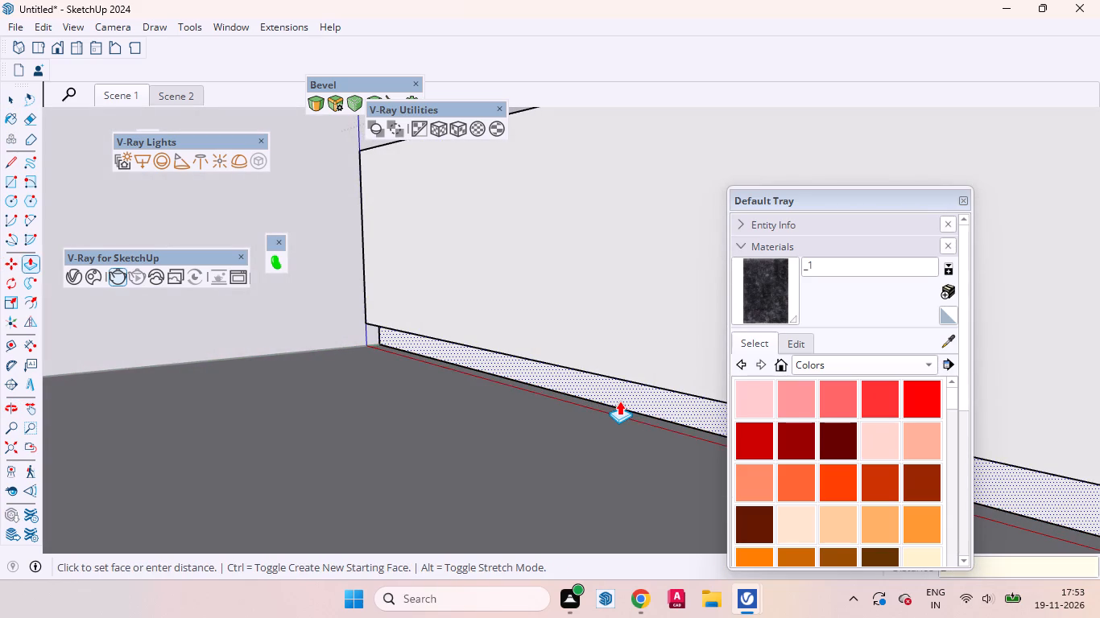
key("Return")
key("space")
Select the top front edge of the counter block.
middle_click_drag(449, 410, 545, 474)
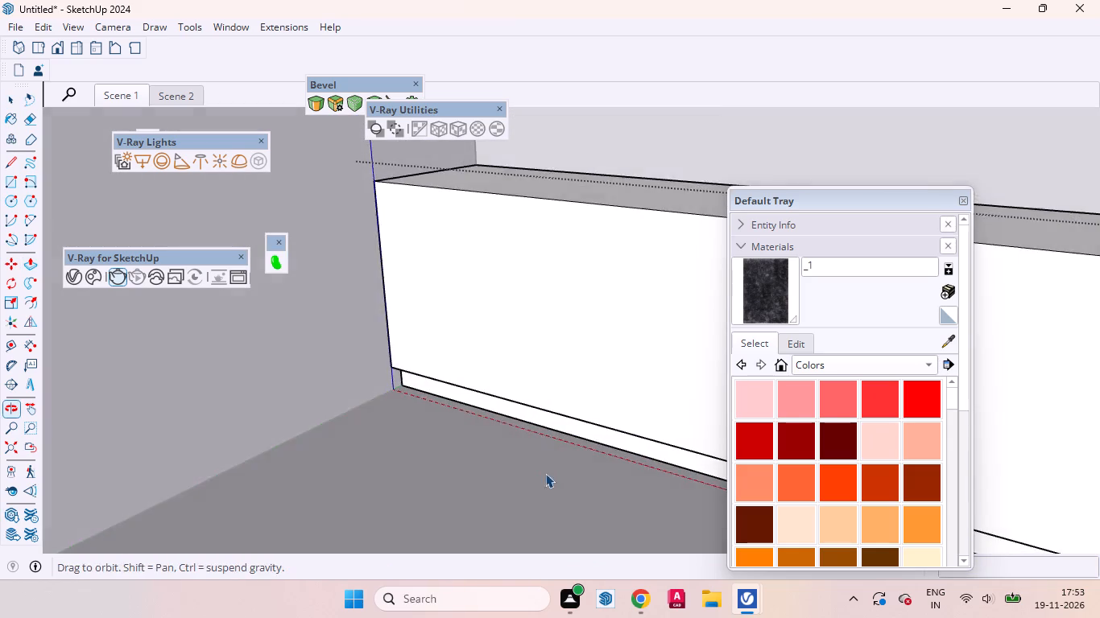
scroll(345, 410, "down", 12)
scroll(344, 372, "up", 2)
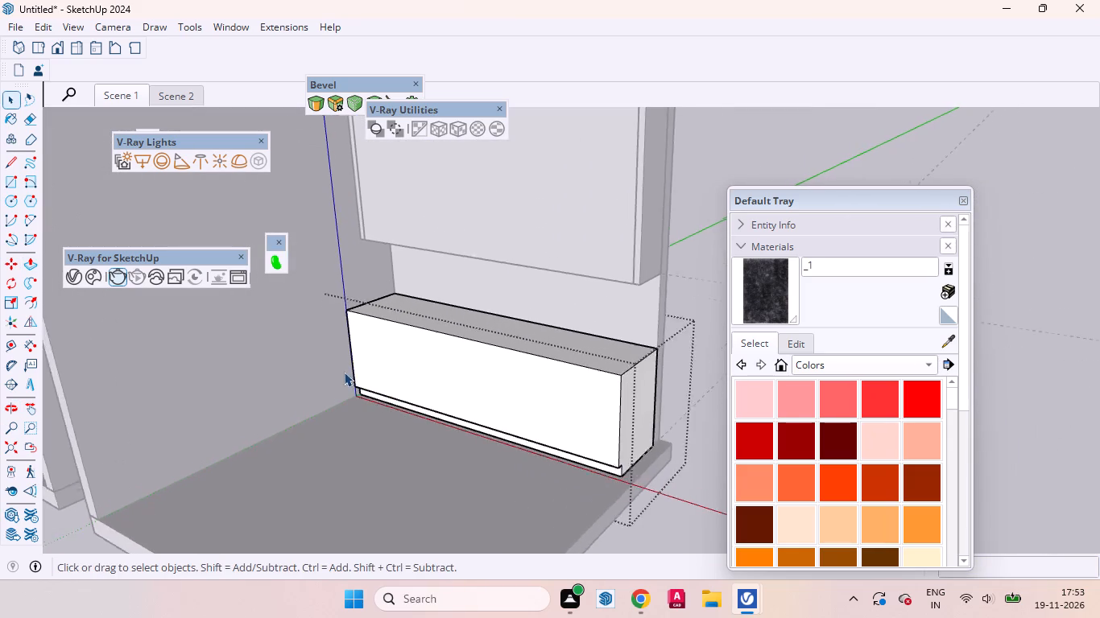
scroll(344, 372, "up", 1)
middle_click_drag(363, 384, 416, 344)
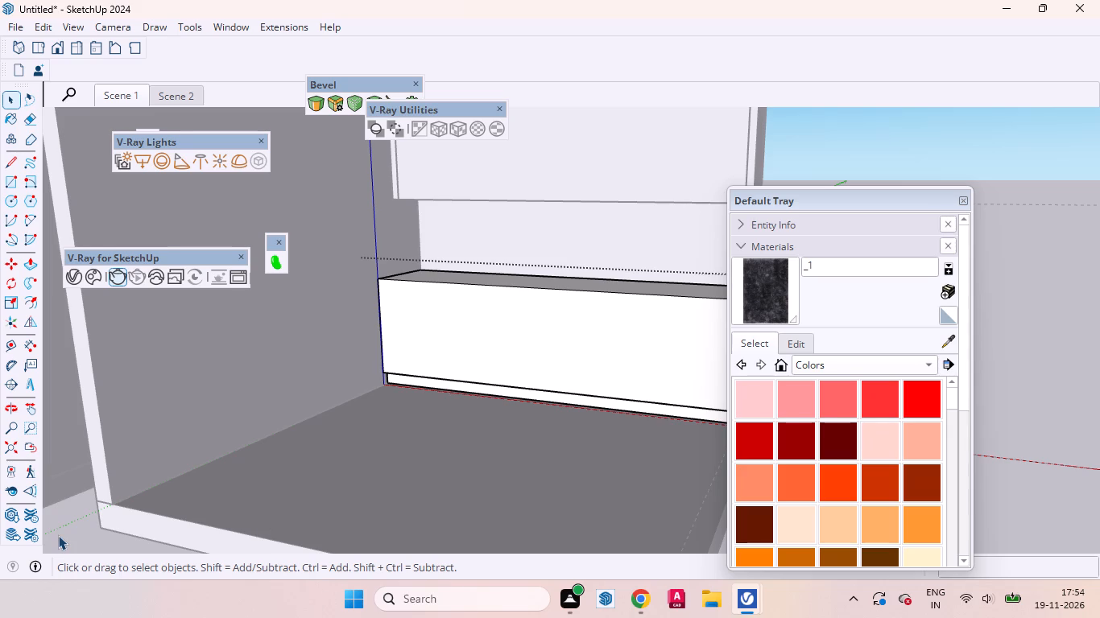
scroll(380, 406, "down", 3)
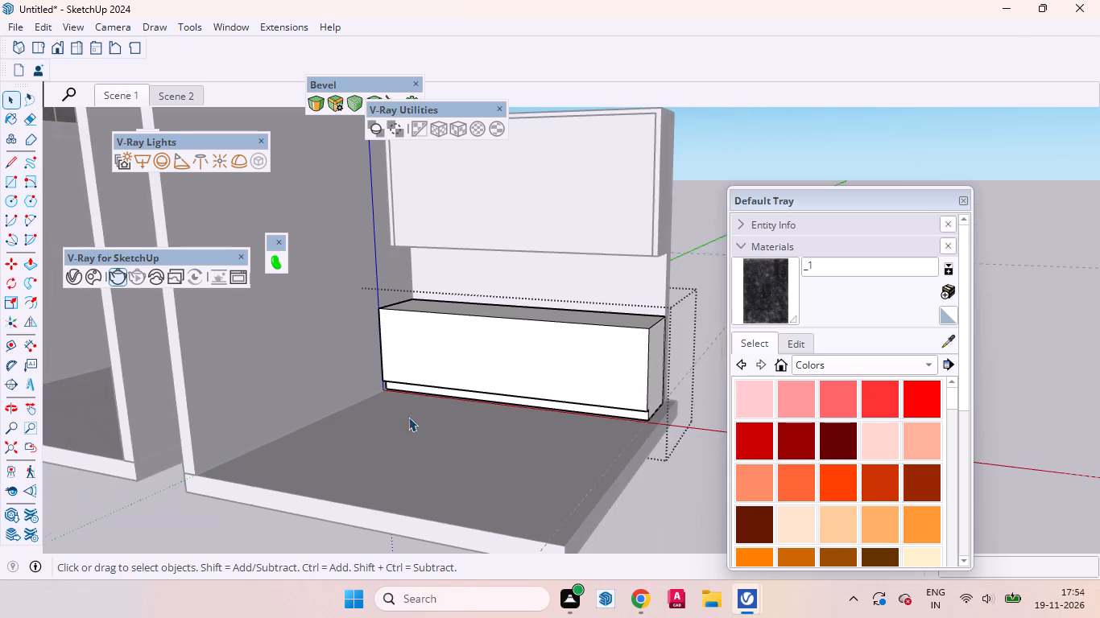
middle_click_drag(420, 418, 521, 400)
scroll(391, 387, "up", 2)
left_click(409, 350)
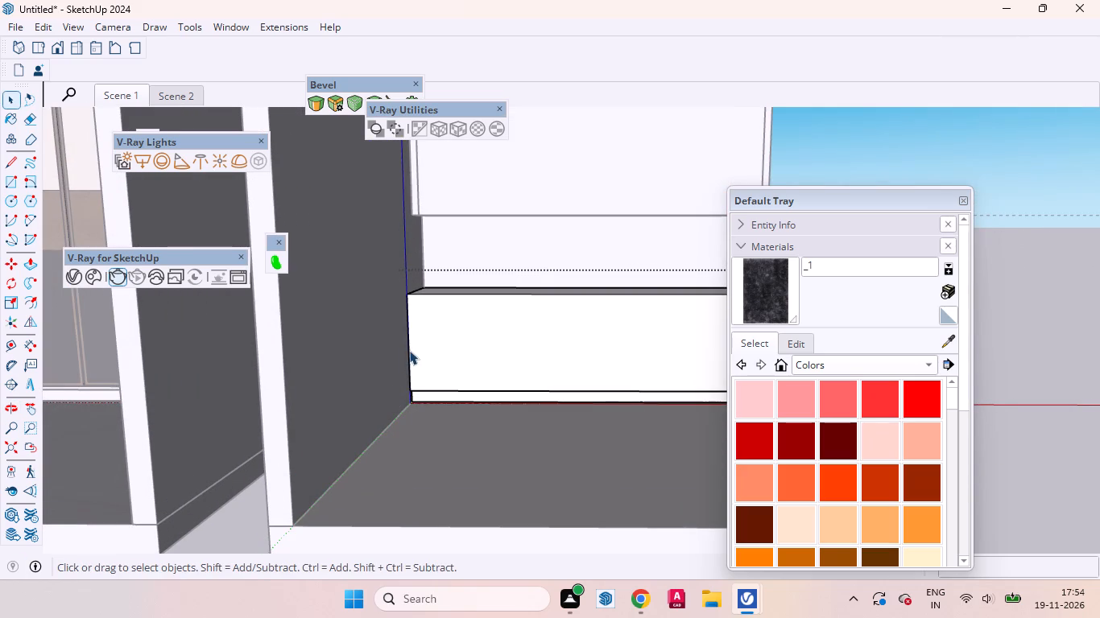
left_click(486, 295)
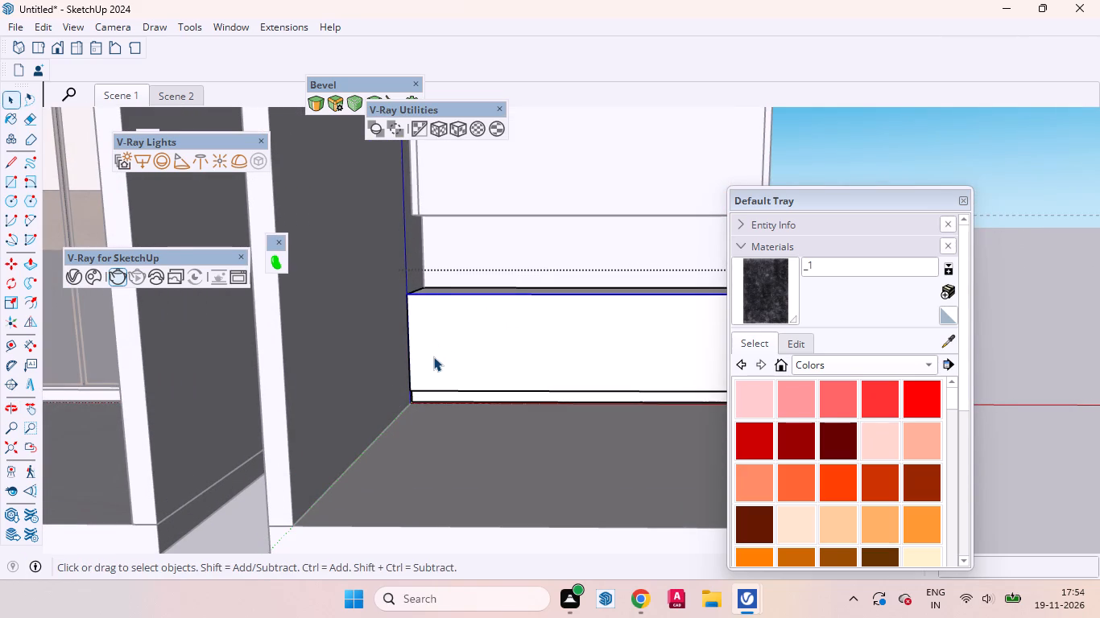
scroll(443, 295, "up", 6)
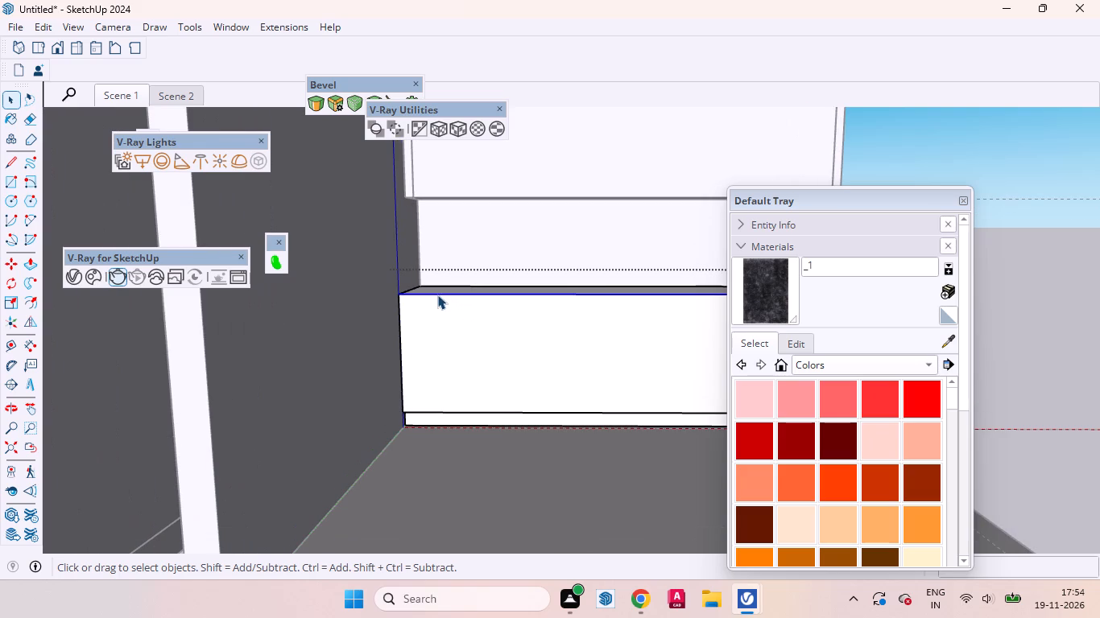
scroll(437, 295, "up", 3)
key("space")
scroll(455, 307, "up", 3)
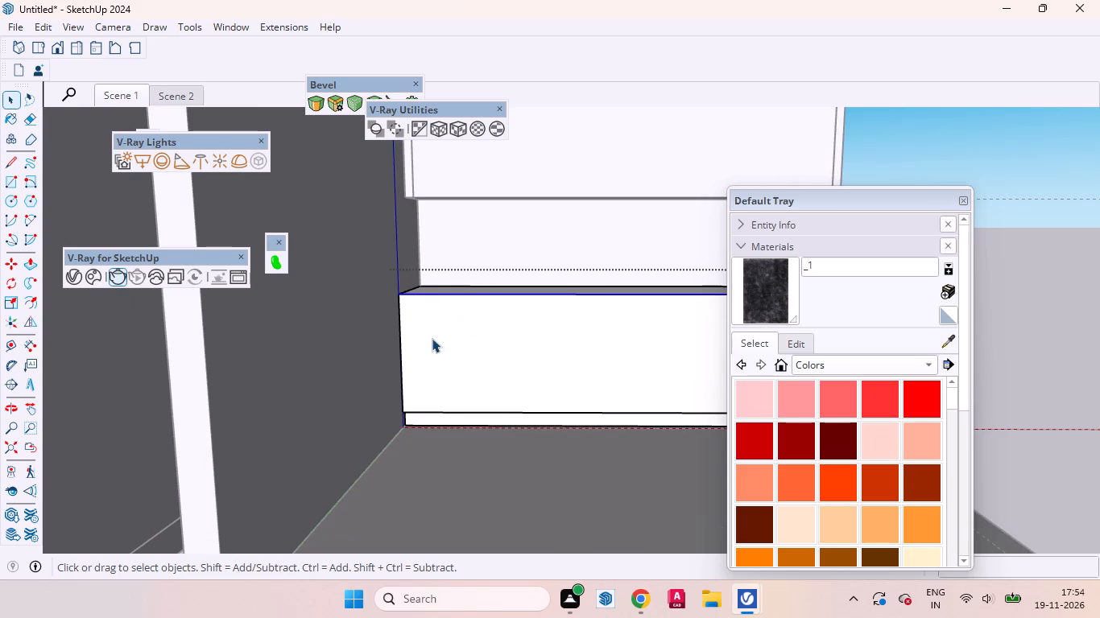
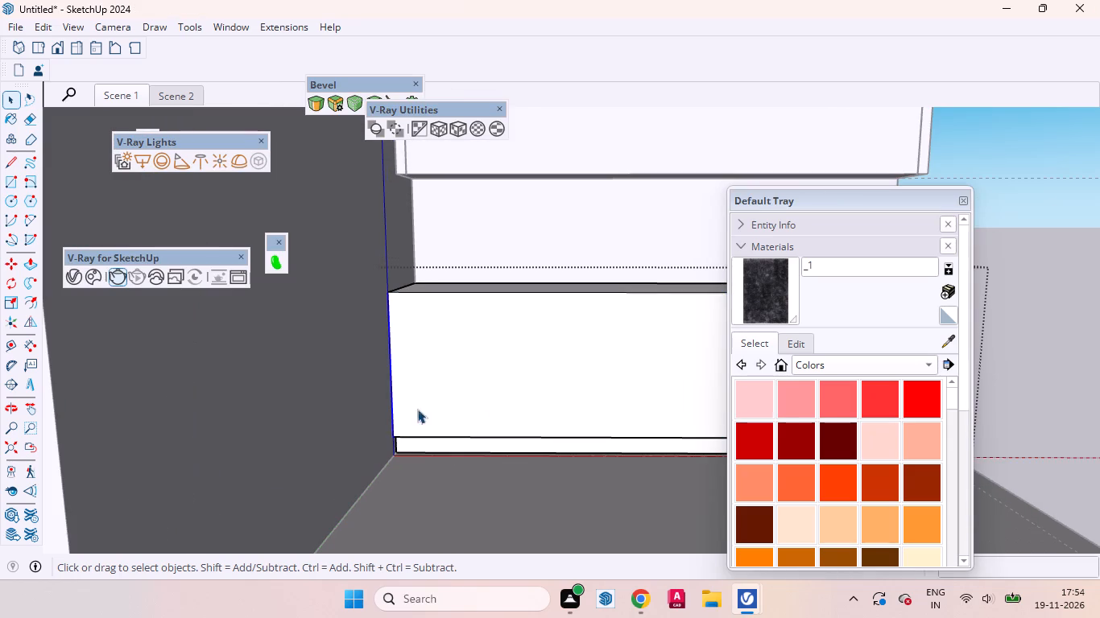
Copy the left vertical edge of the counter block's front face 2 inches inward to mark out a side strip.
key("m")
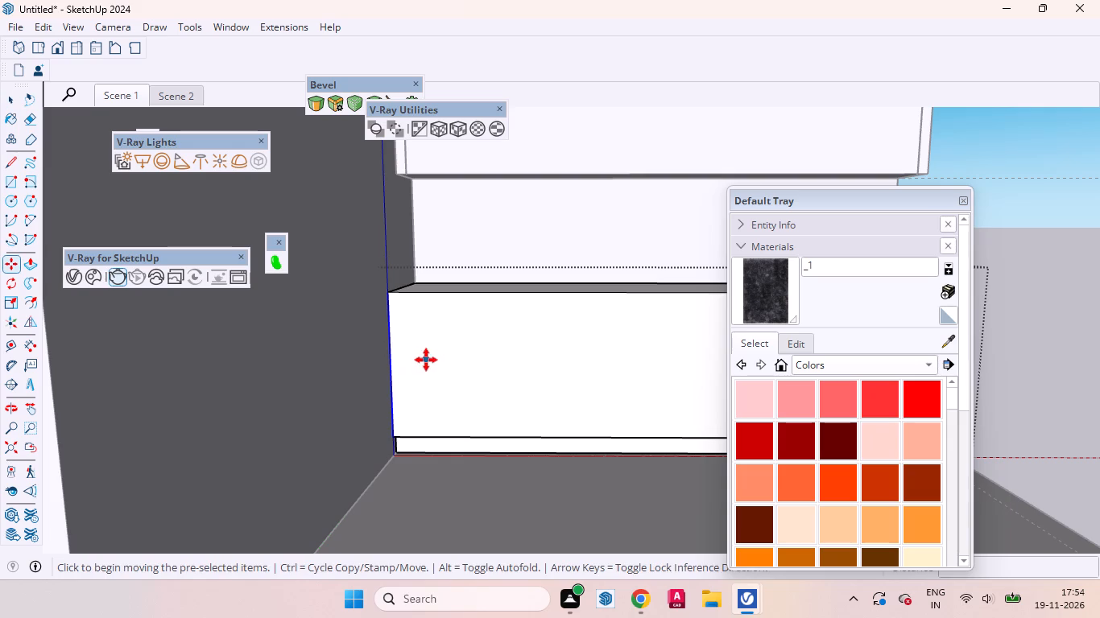
left_click(421, 365)
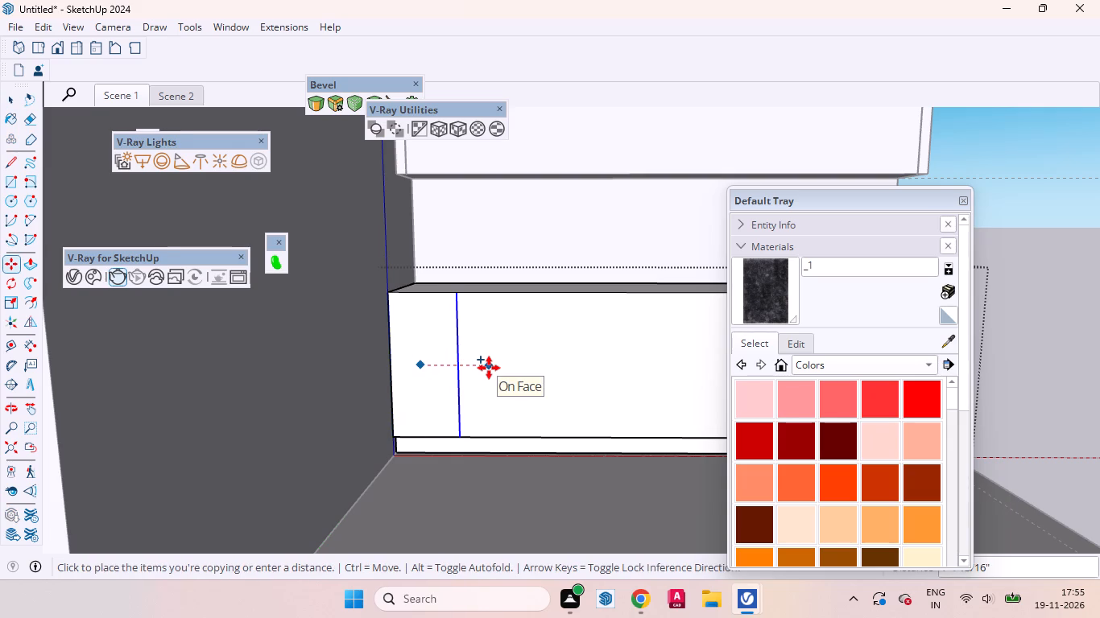
key("2")
key("Return")
key("space")
left_click(450, 373)
Copy the right vertical edge of the counter block's front face 2 inches inward to mark out a matching strip.
scroll(330, 377, "down", 1)
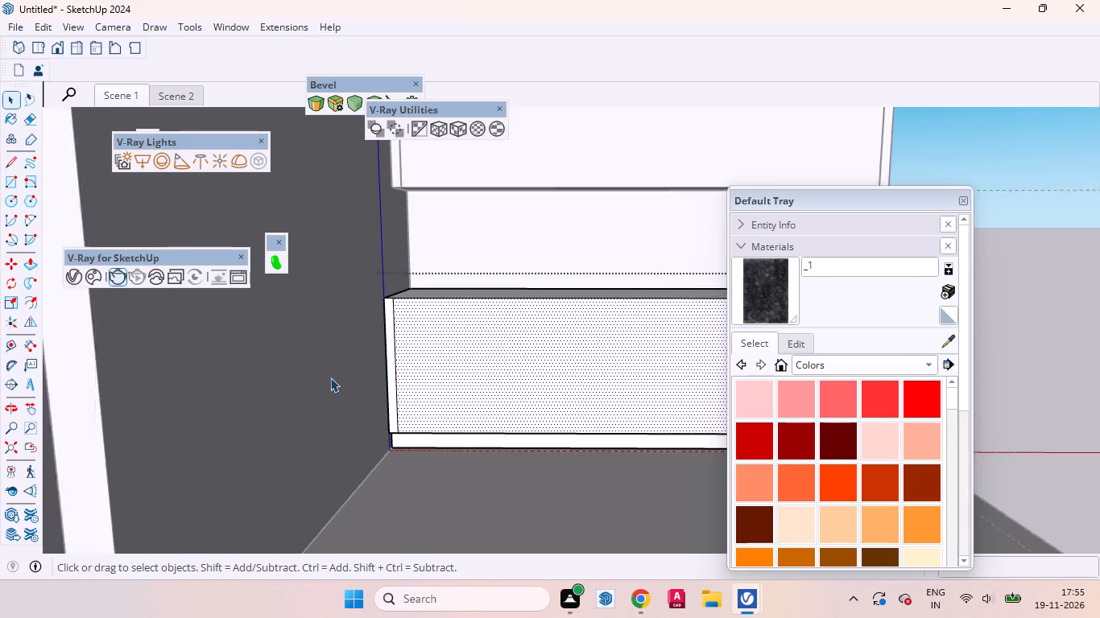
scroll(330, 377, "down", 9)
scroll(632, 373, "up", 6)
left_click(614, 357)
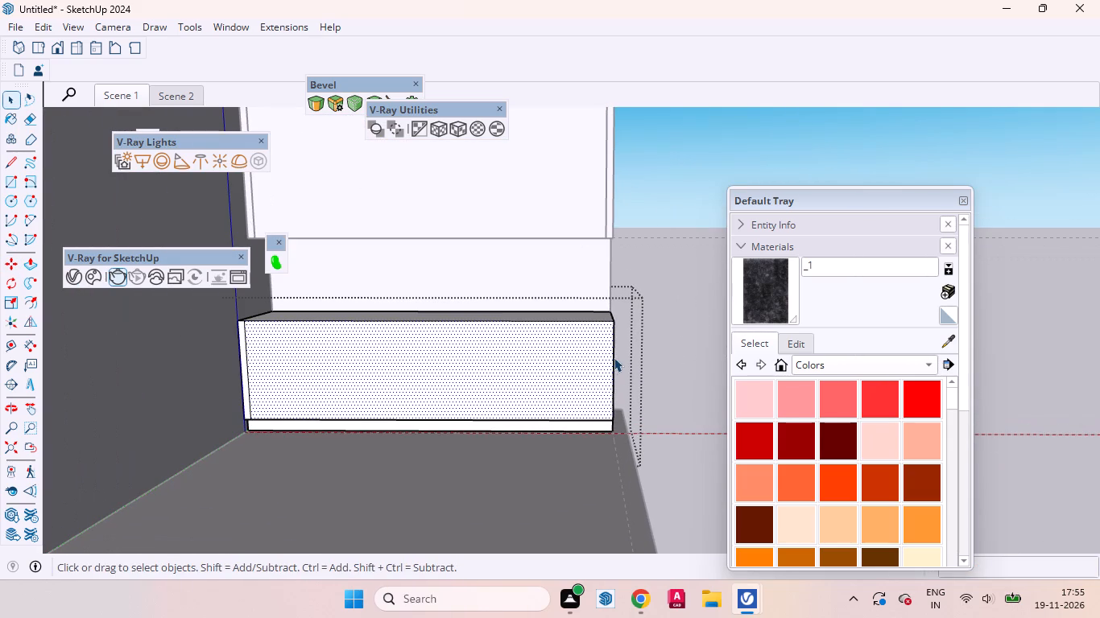
key("m")
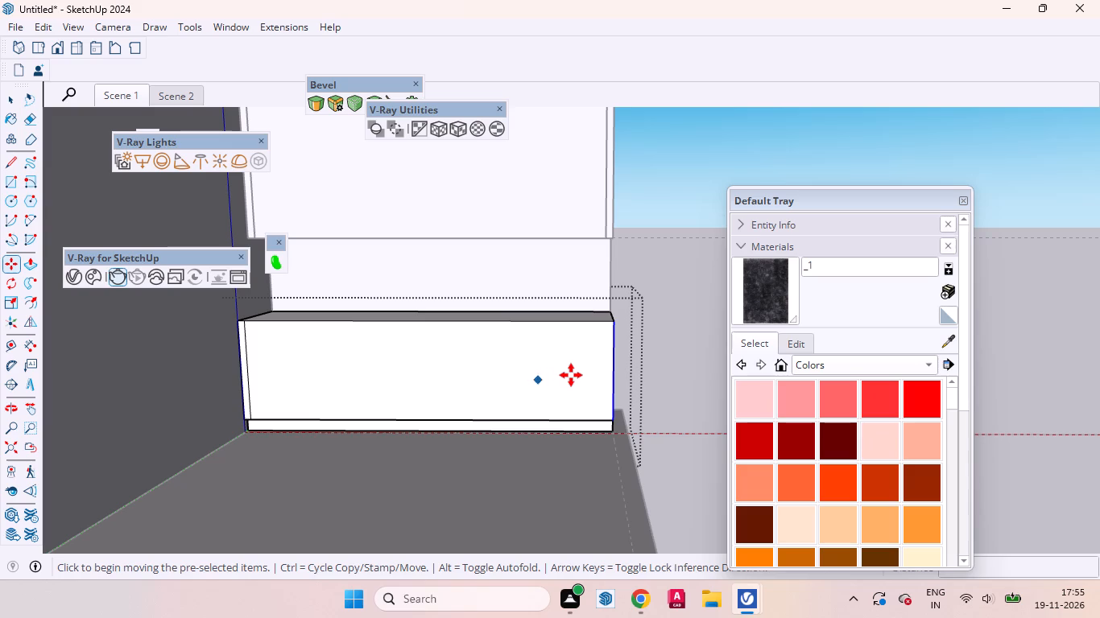
left_click(571, 375)
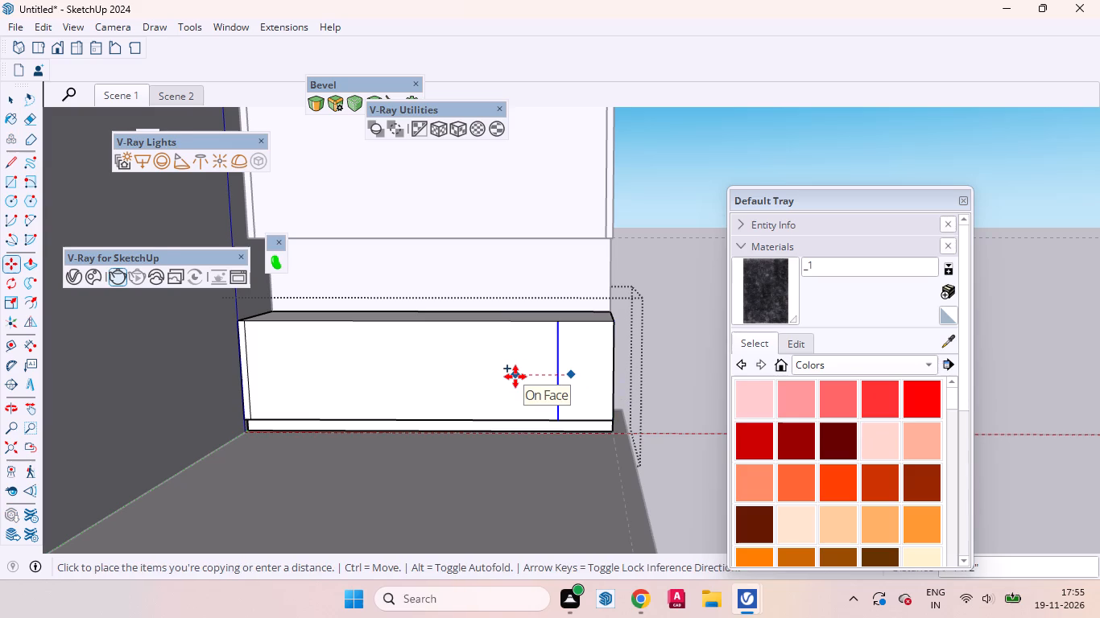
key("2")
key("Return")
key("space")
left_click(523, 381)
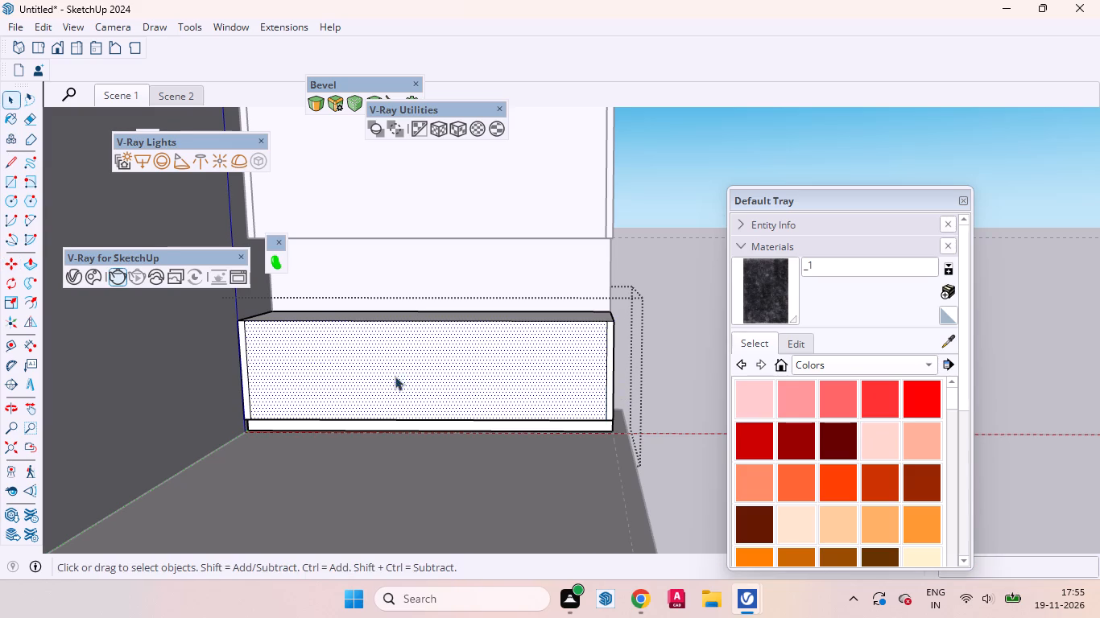
Pull the counter block's top face up 40 mm as a new starting face to form a countertop slab.
scroll(363, 309, "up", 2)
scroll(696, 322, "up", 1)
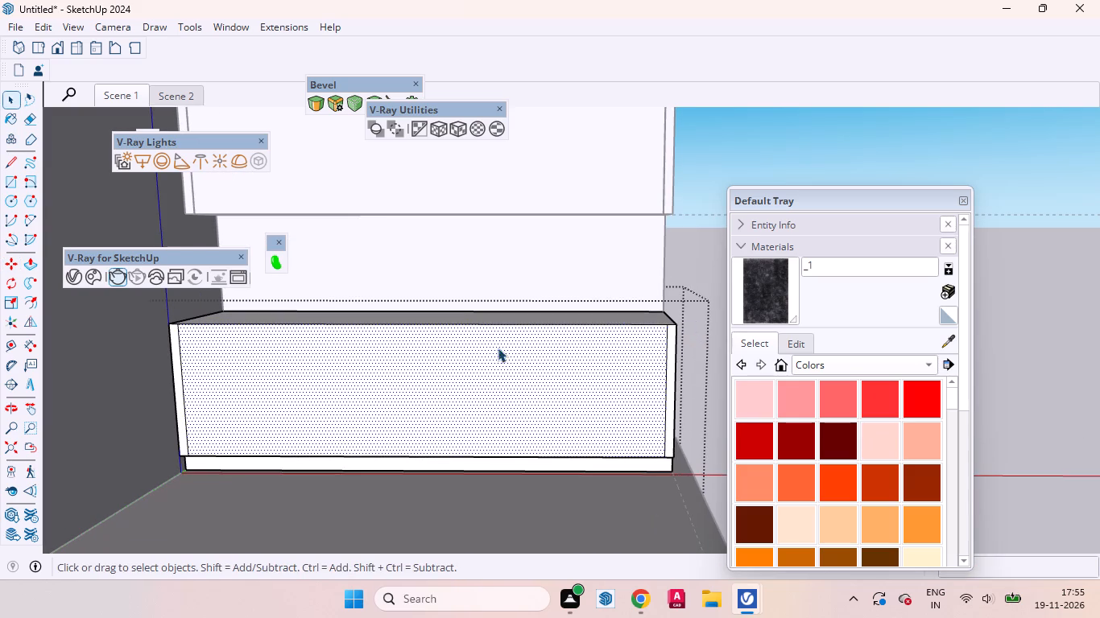
middle_click_drag(552, 363, 405, 472)
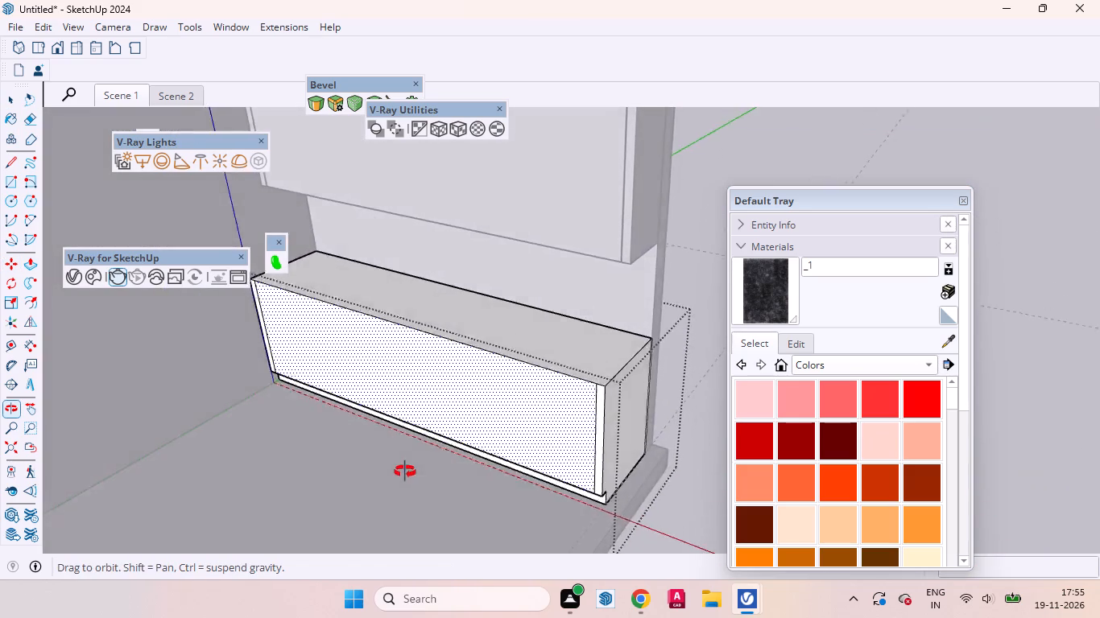
middle_click_drag(405, 472, 483, 517)
scroll(589, 337, "up", 3)
left_click(593, 376)
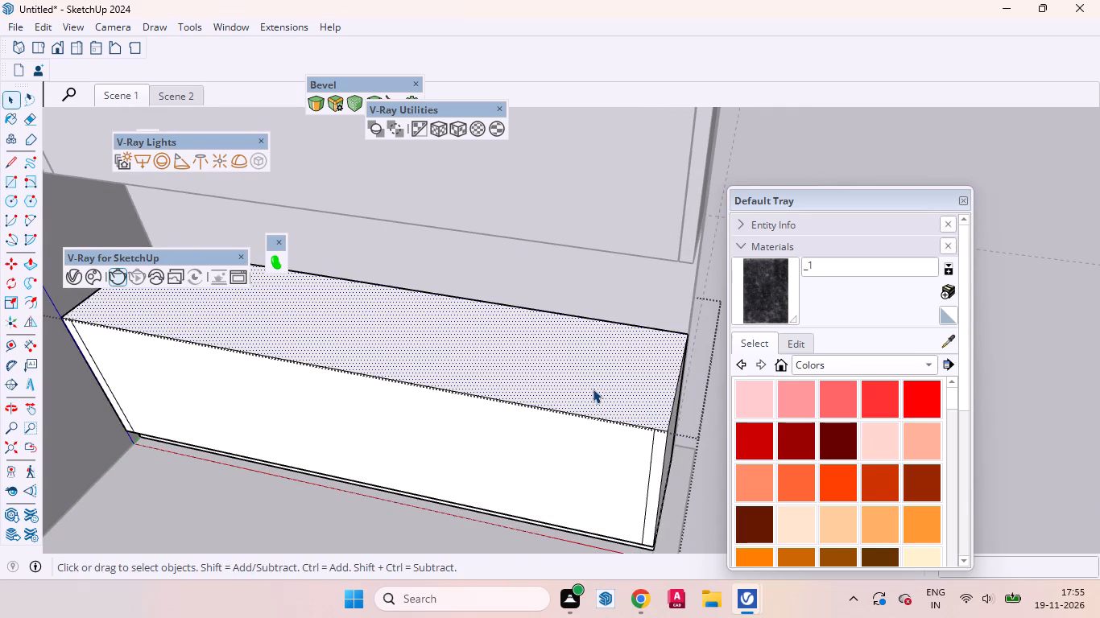
key("p")
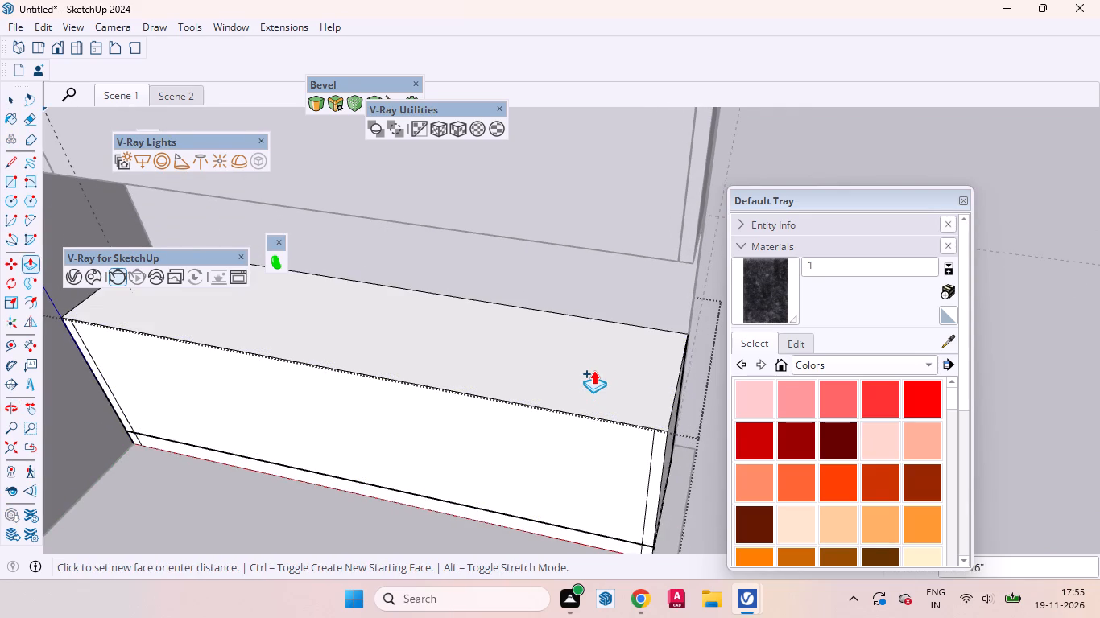
key("ctrl+z")
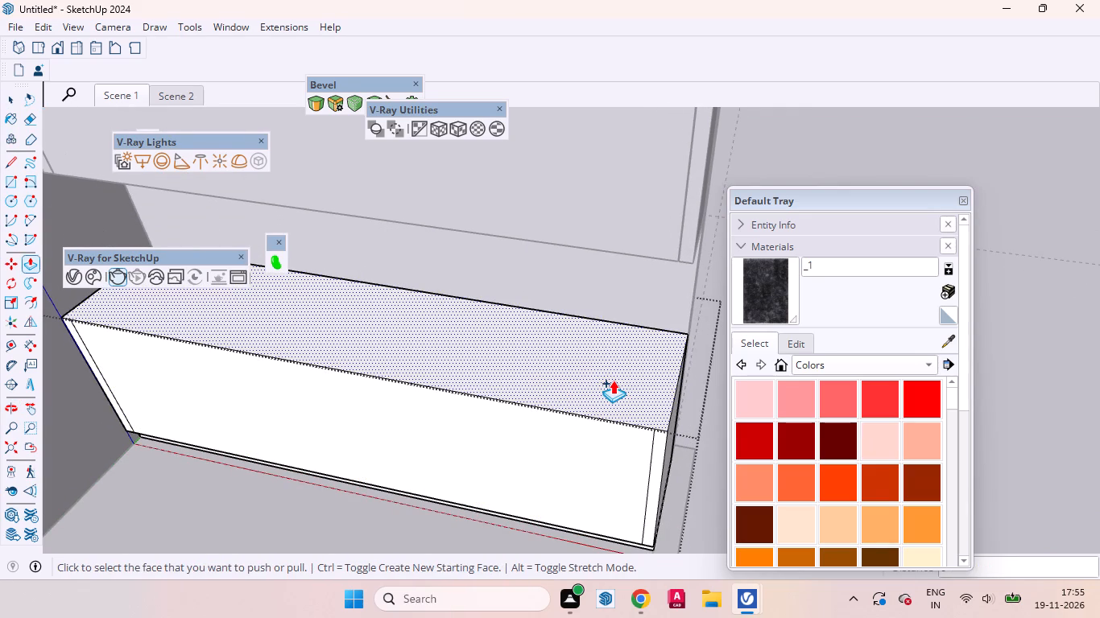
key("space")
key("p")
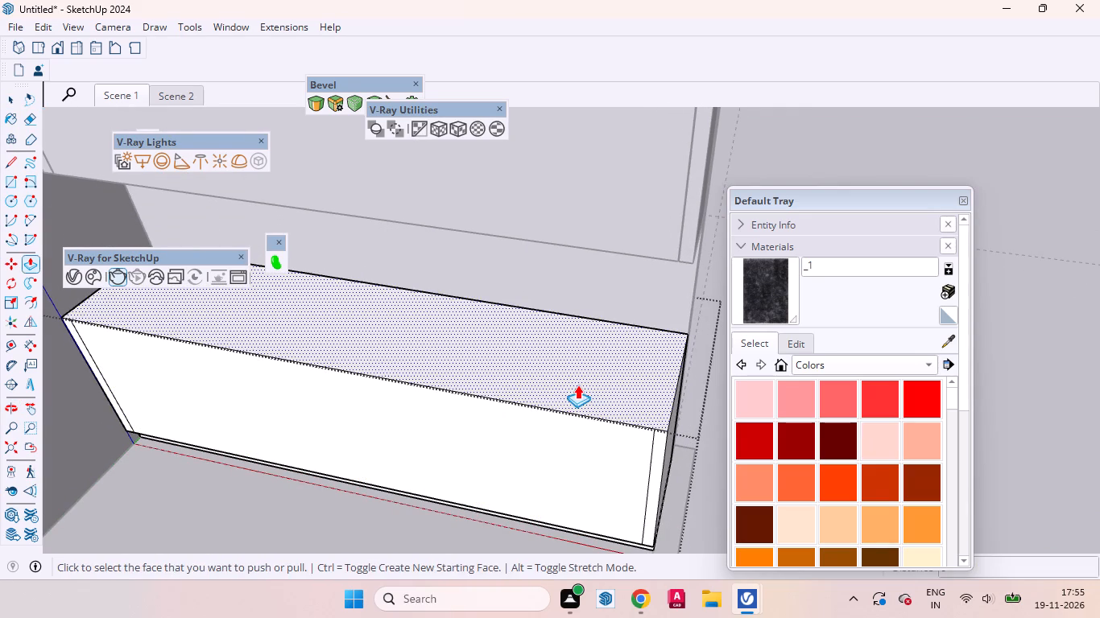
left_click(577, 385)
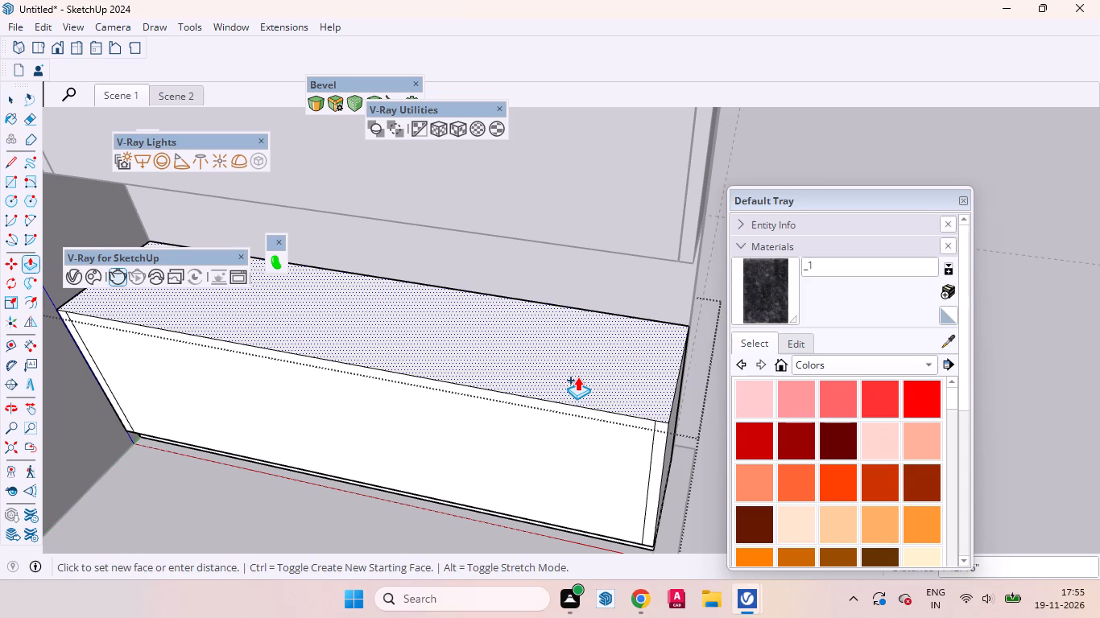
type("40mm")
key("Return")
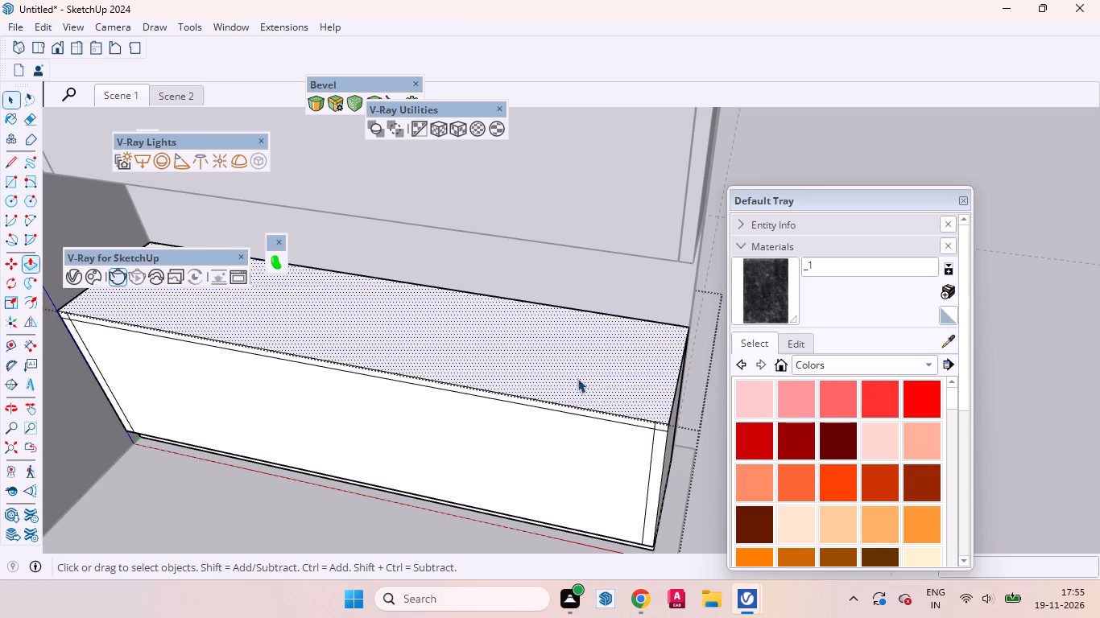
key("space")
Delete the short vertical edge crossing the countertop slab's front at its right end.
scroll(590, 418, "up", 2)
scroll(621, 337, "down", 3)
middle_click_drag(531, 395, 671, 219)
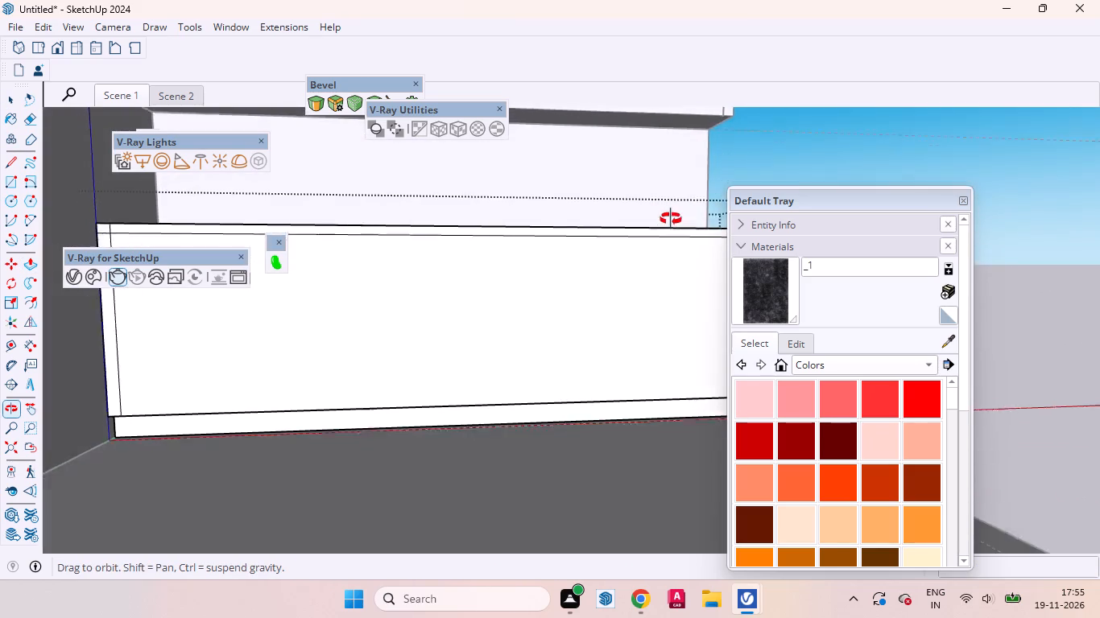
middle_click_drag(671, 219, 337, 347)
scroll(473, 339, "up", 9)
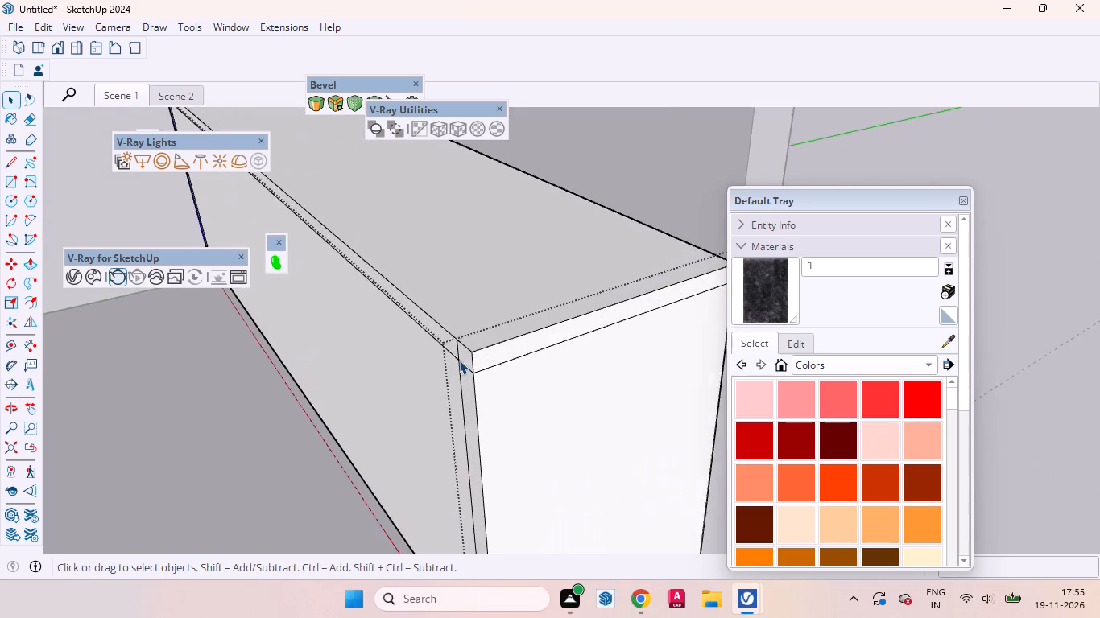
scroll(459, 360, "up", 4)
left_click(457, 350)
key("Delete")
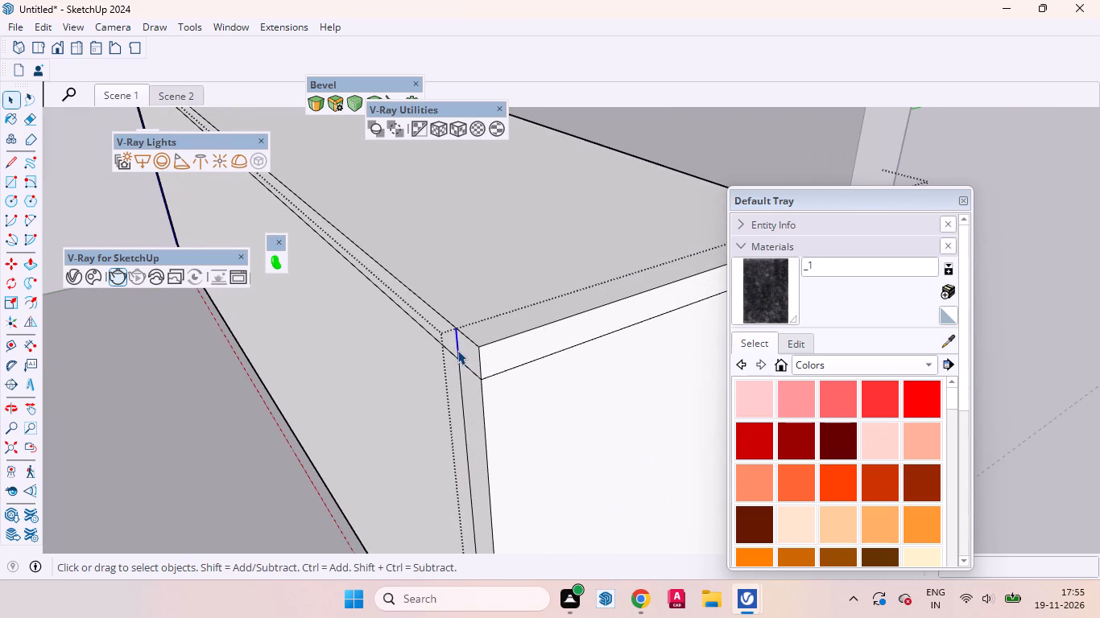
Erase the short vertical edge crossing the countertop slab's front at its left end.
scroll(498, 347, "down", 6)
scroll(574, 377, "up", 1)
scroll(501, 367, "down", 4)
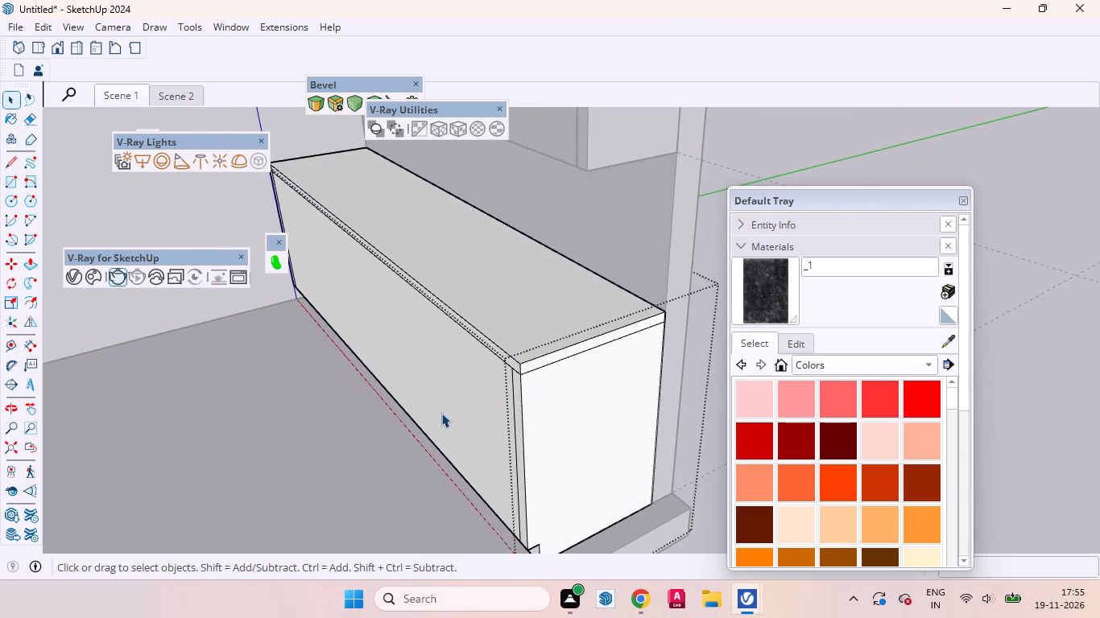
scroll(593, 450, "down", 2)
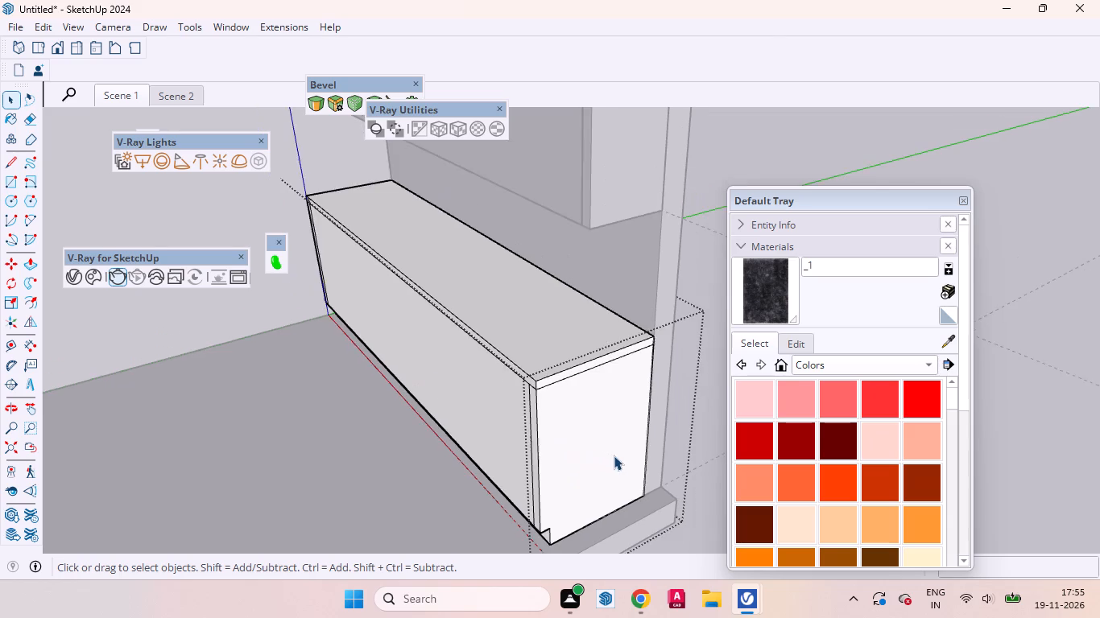
scroll(614, 456, "down", 2)
scroll(456, 393, "up", 4)
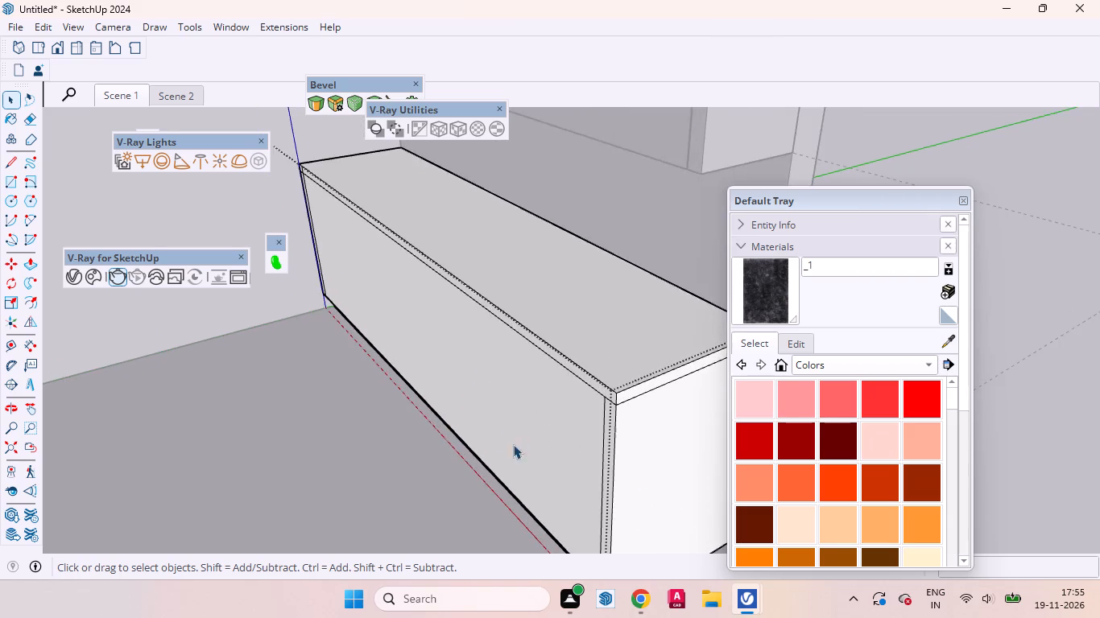
scroll(519, 447, "down", 3)
scroll(594, 470, "down", 2)
middle_click_drag(594, 438, 696, 382)
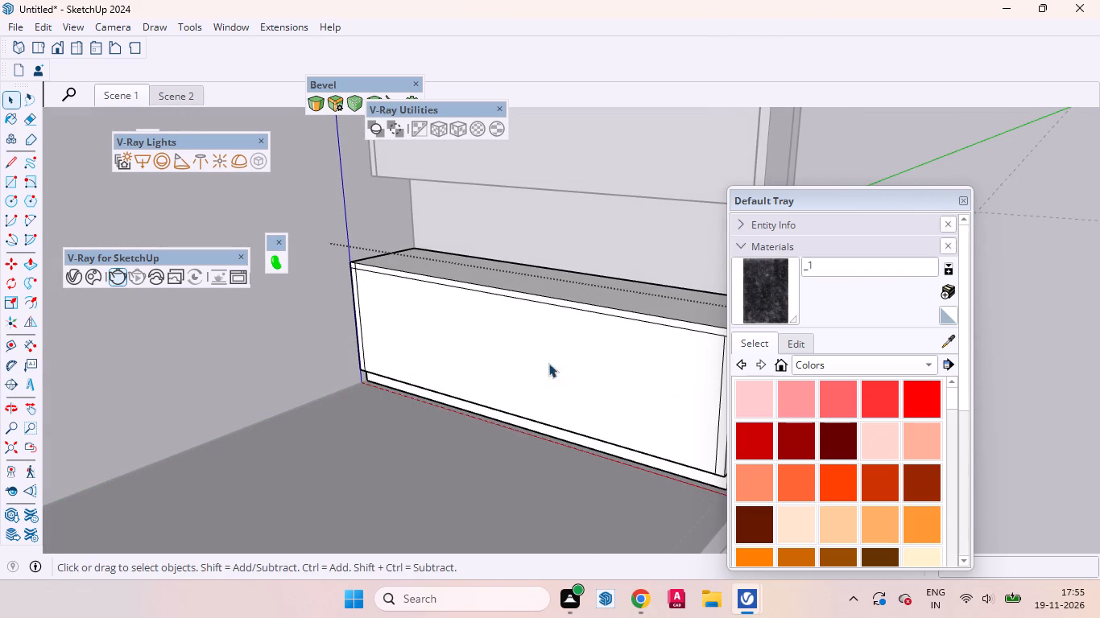
scroll(443, 351, "up", 2)
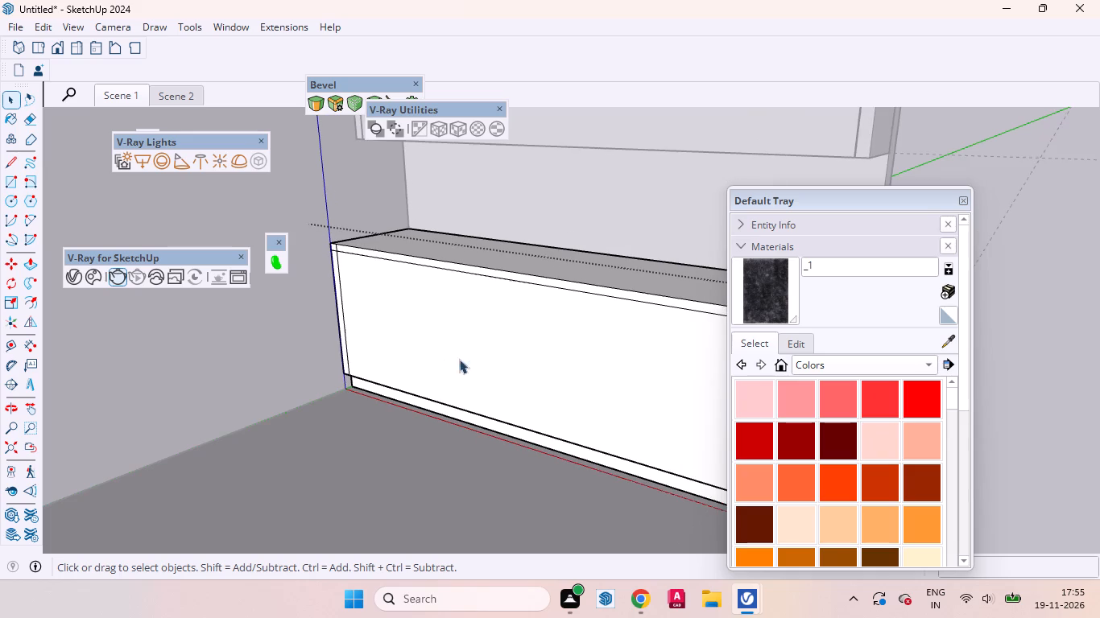
scroll(639, 472, "down", 2)
scroll(411, 391, "up", 2)
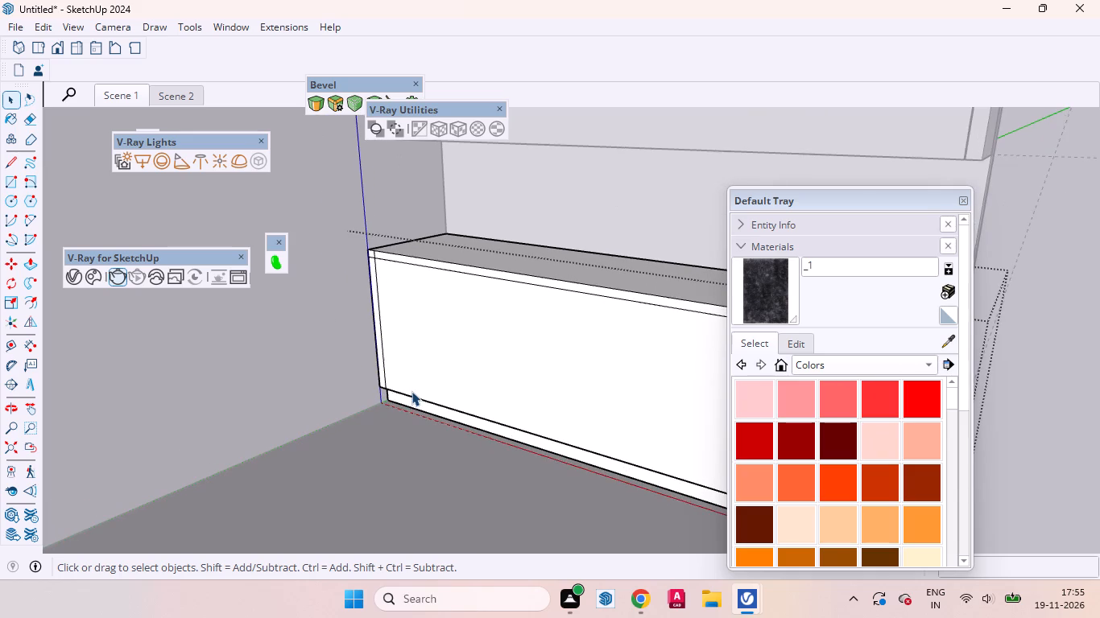
scroll(396, 389, "up", 1)
scroll(601, 498, "down", 1)
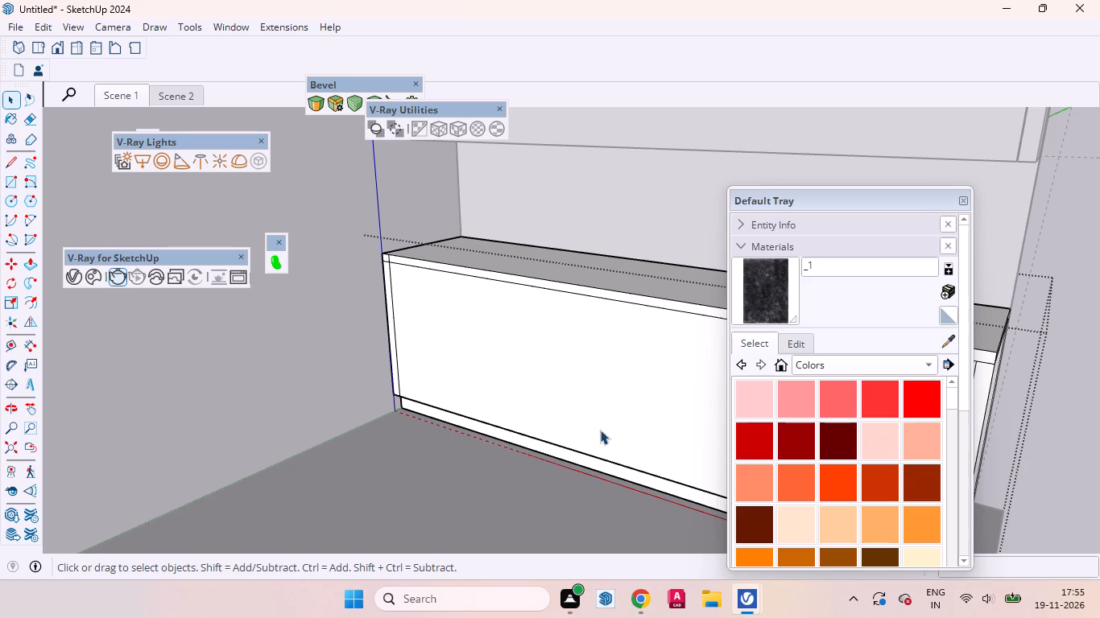
scroll(618, 432, "down", 2)
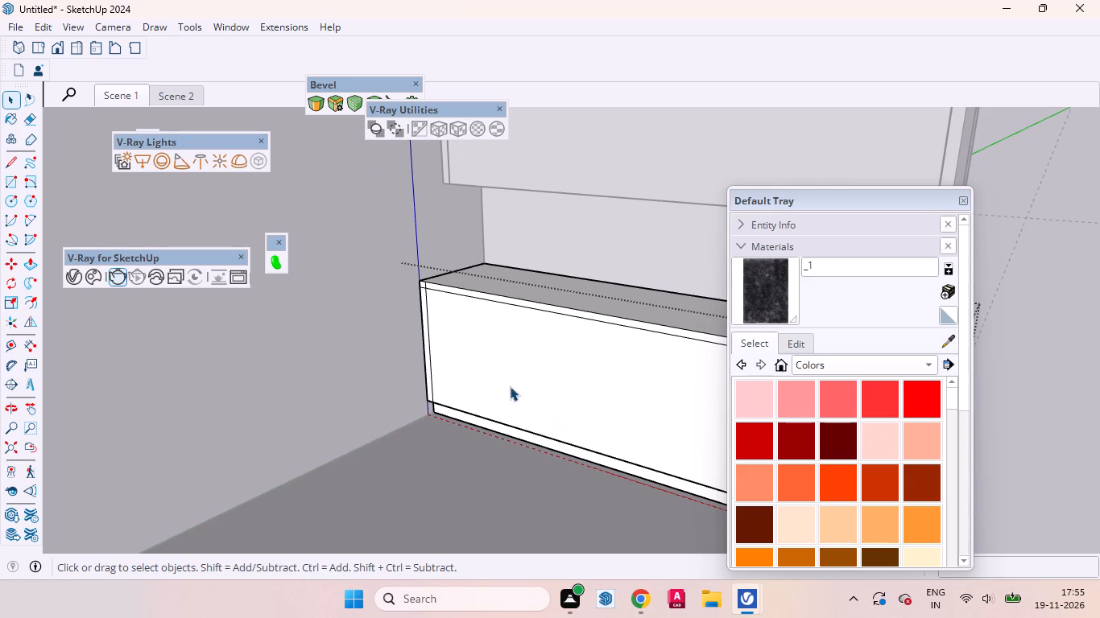
scroll(420, 336, "up", 12)
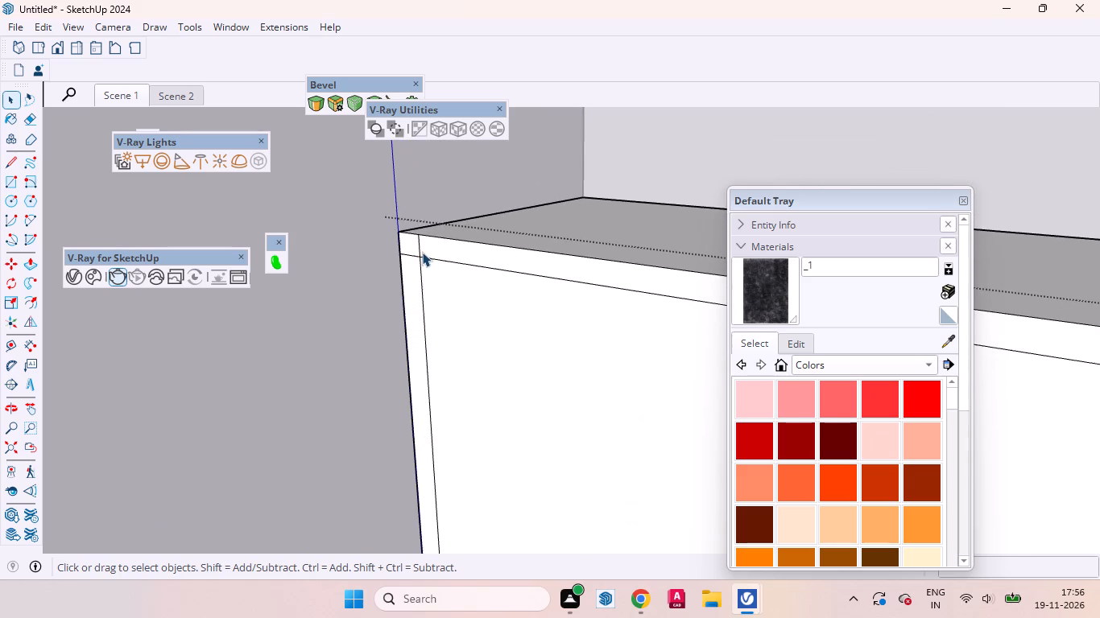
scroll(422, 252, "up", 3)
left_click(417, 241)
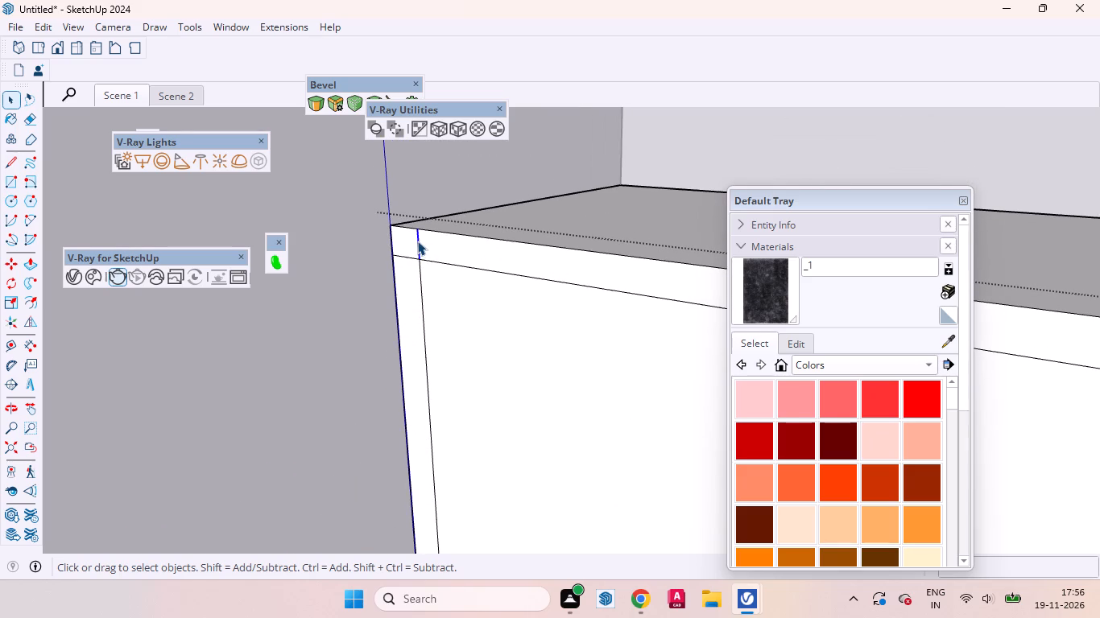
right_click(417, 241)
left_click(457, 274)
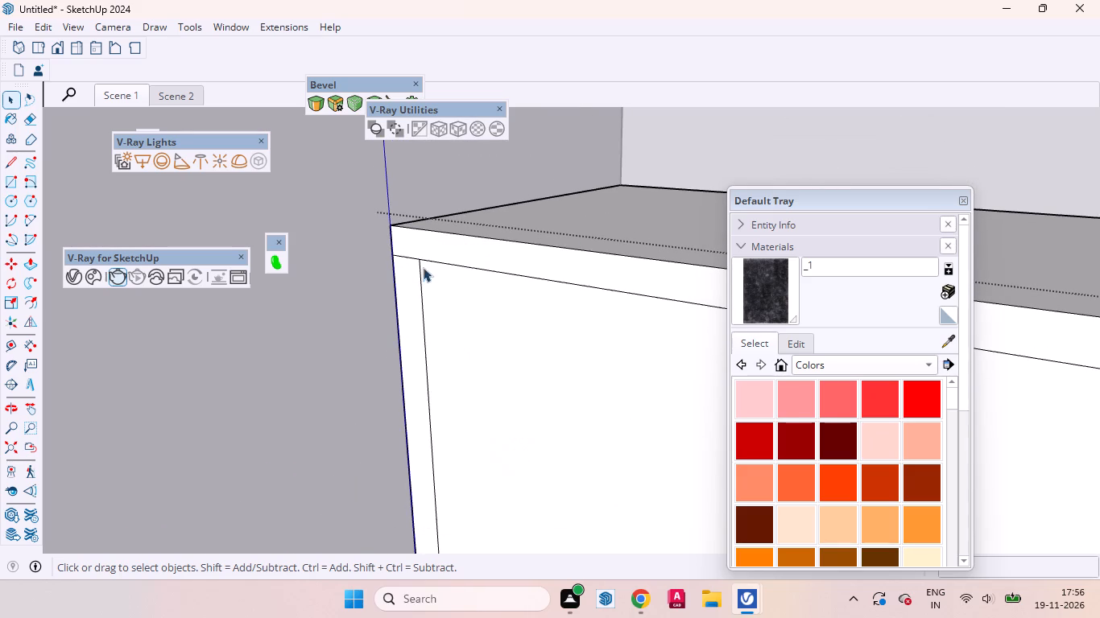
Copy the edge under the countertop slab's front 3 mm downward on the counter block's front face.
left_click(461, 250)
scroll(360, 310, "down", 18)
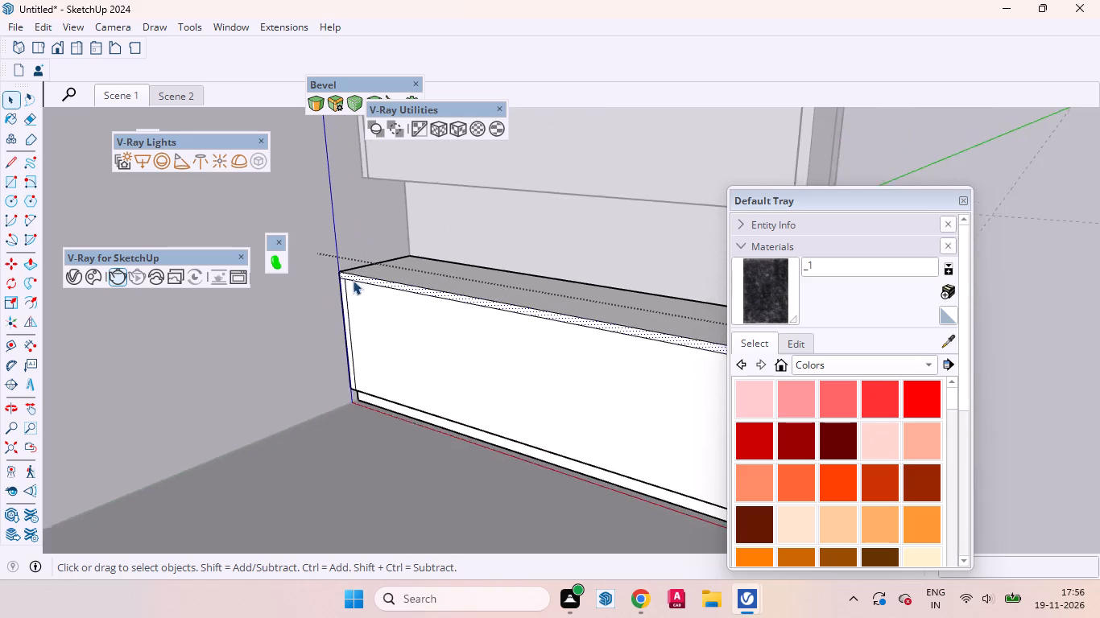
scroll(371, 287, "up", 7)
left_click(370, 281)
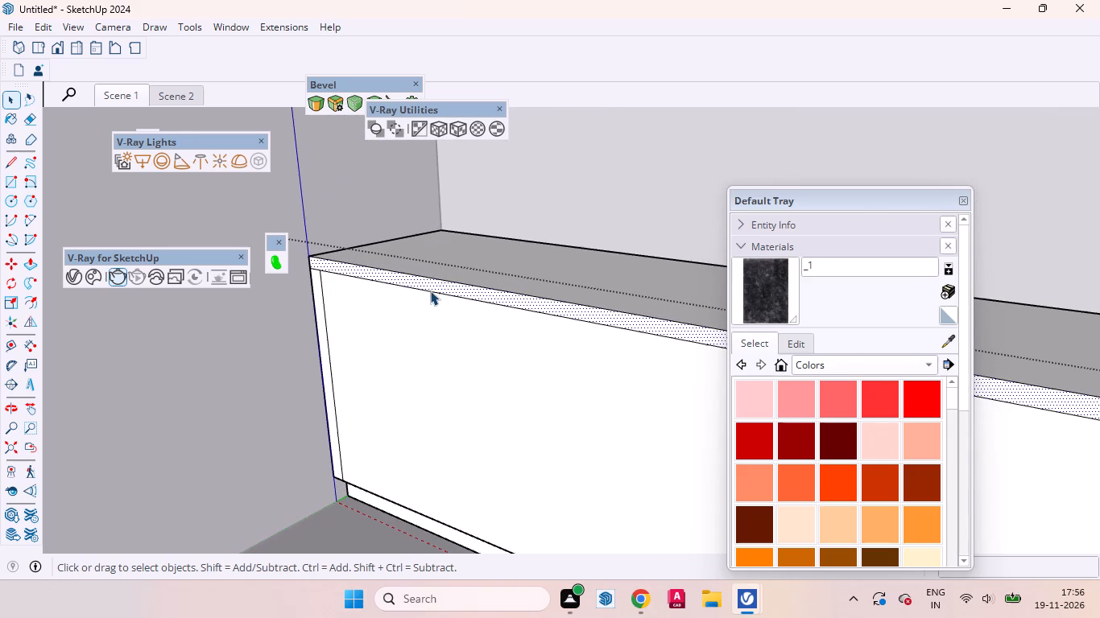
scroll(371, 324, "down", 11)
middle_click_drag(456, 388, 389, 365)
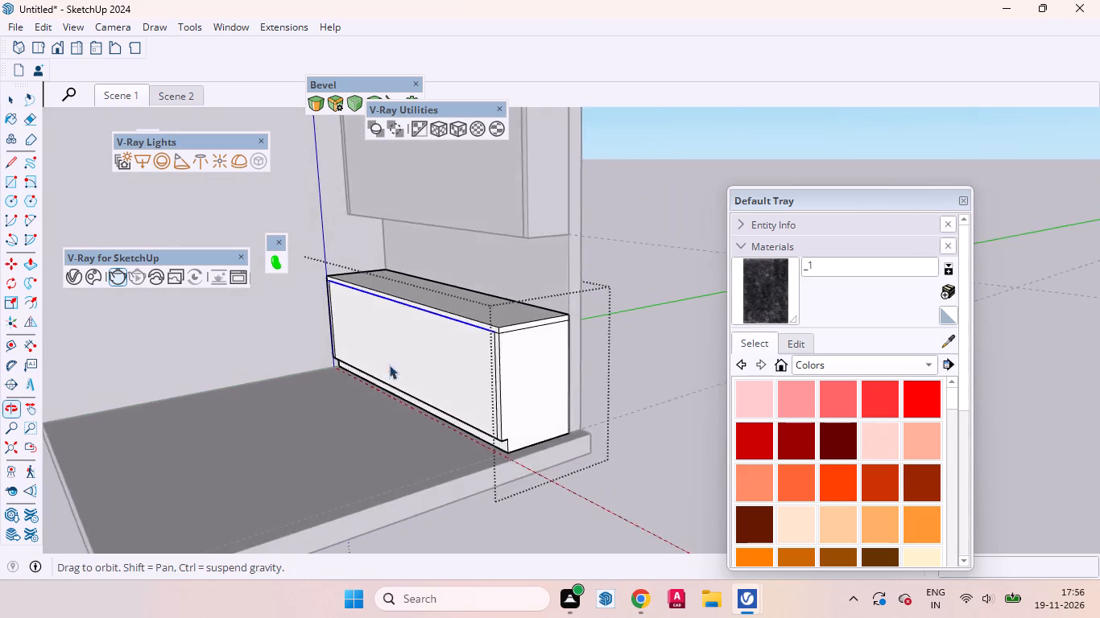
middle_click_drag(389, 365, 383, 369)
scroll(421, 345, "up", 8)
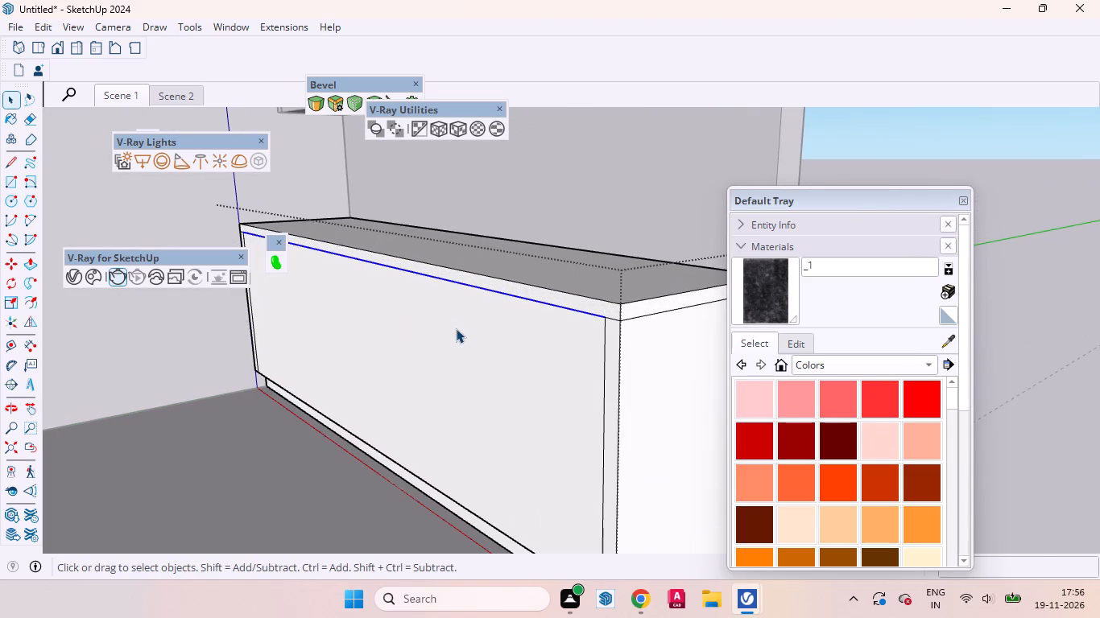
key("m")
left_click(464, 319)
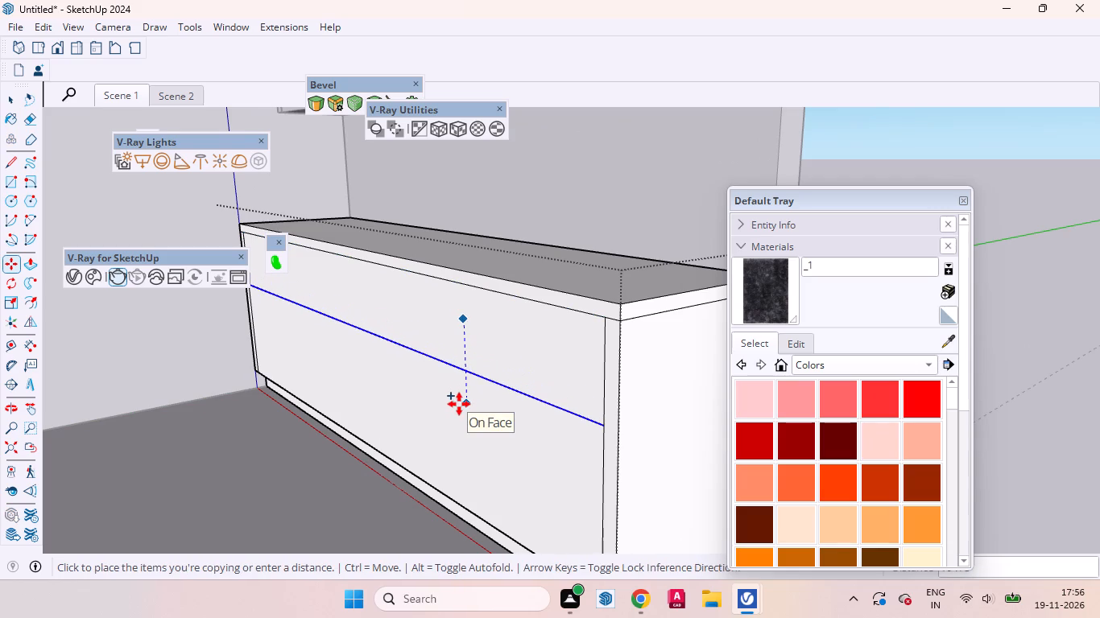
key("3")
type("mm")
key("Return")
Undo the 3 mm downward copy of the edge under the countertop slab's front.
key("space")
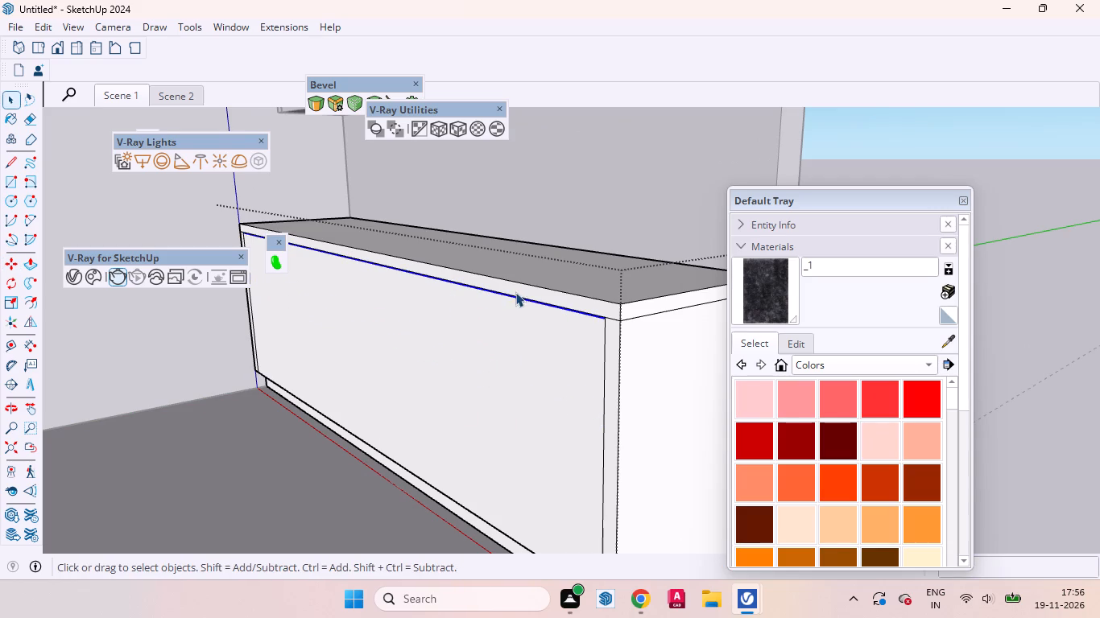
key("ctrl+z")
Copy the edge under the countertop slab's front 25 mm downward on the counter block's front face.
left_click(524, 299)
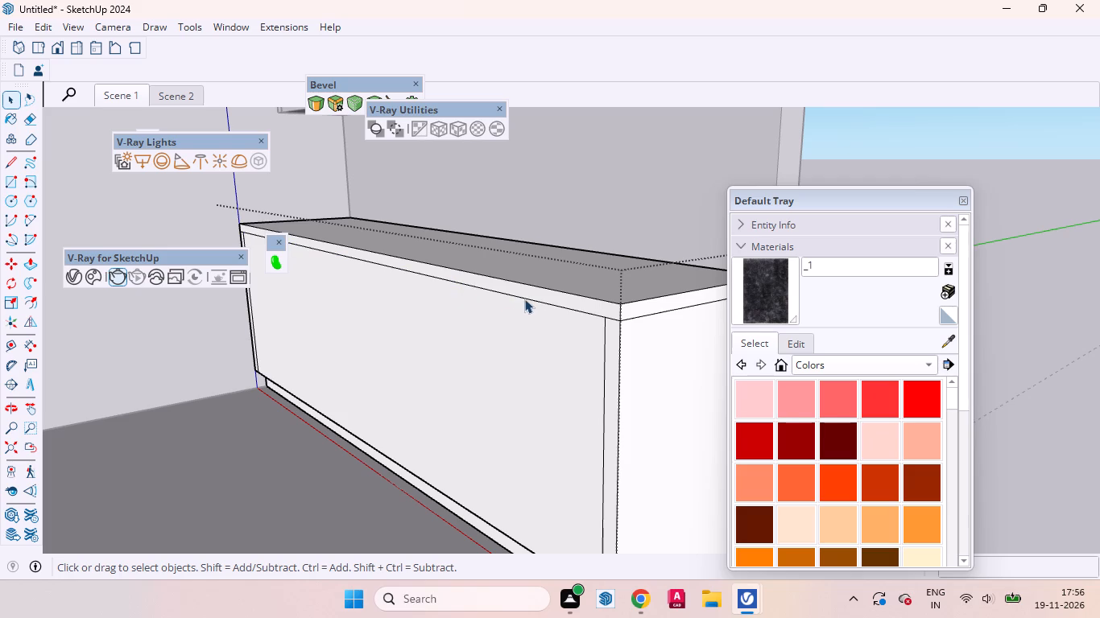
key("m")
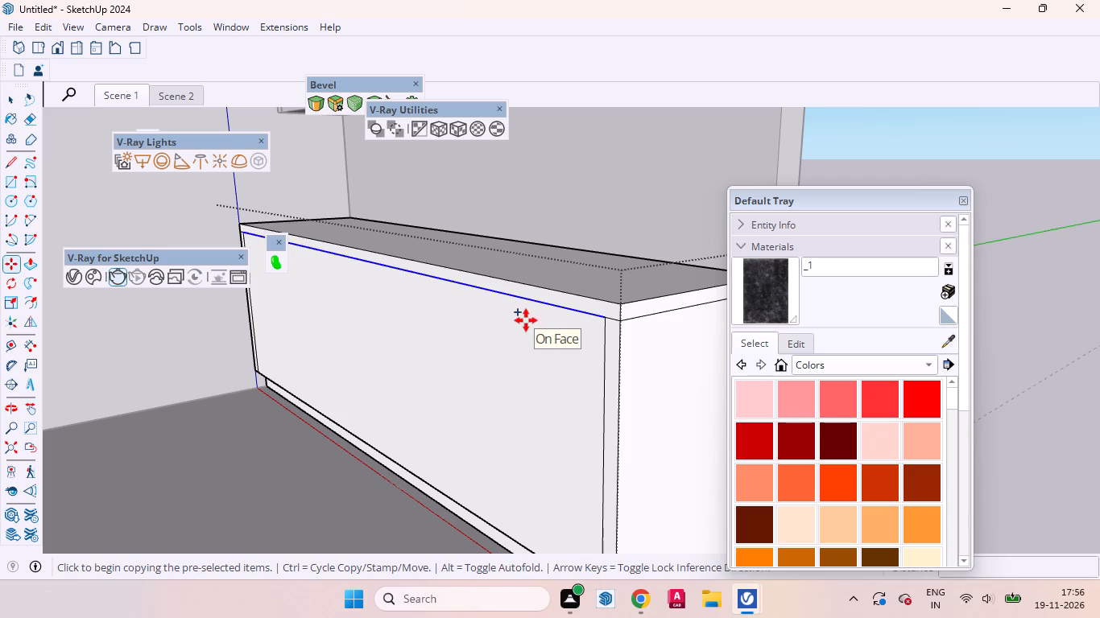
left_click(526, 320)
key("2")
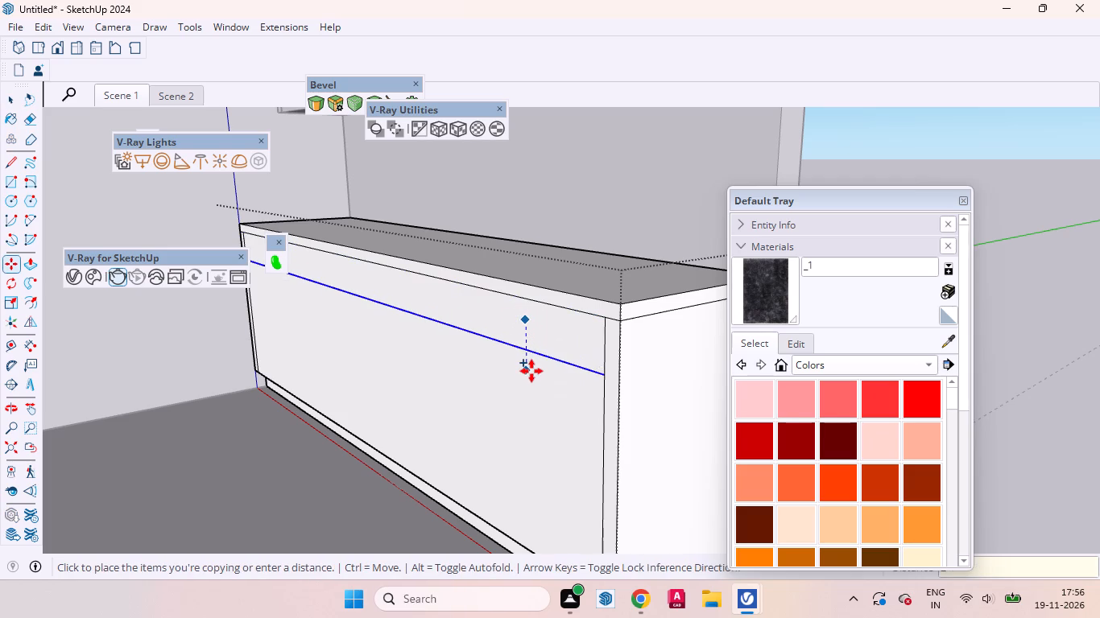
type("5mm")
key("Return")
key("space")
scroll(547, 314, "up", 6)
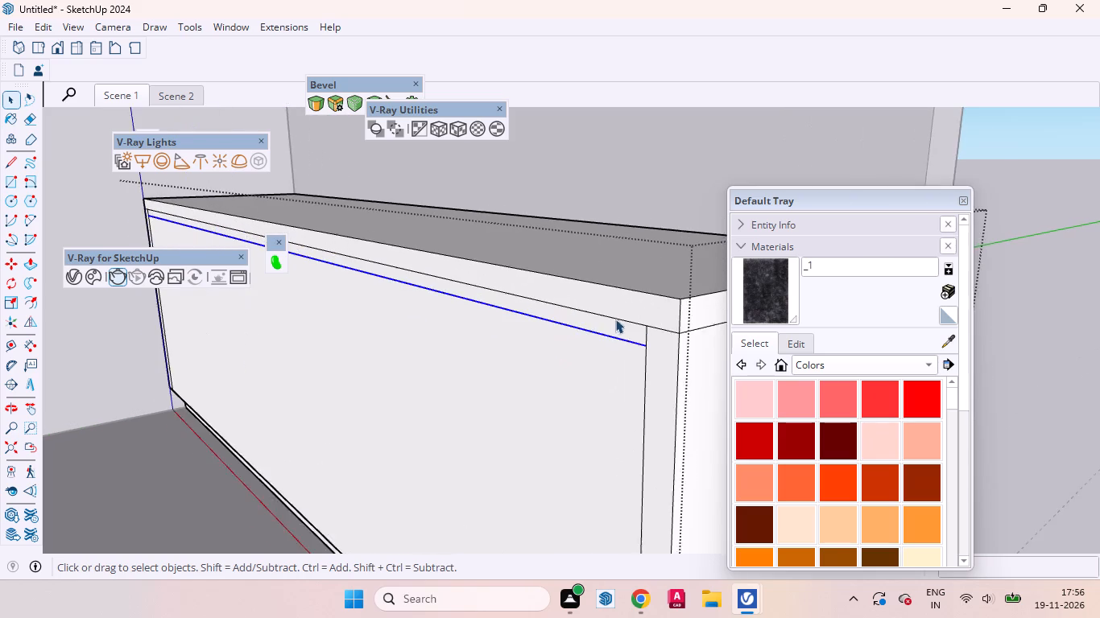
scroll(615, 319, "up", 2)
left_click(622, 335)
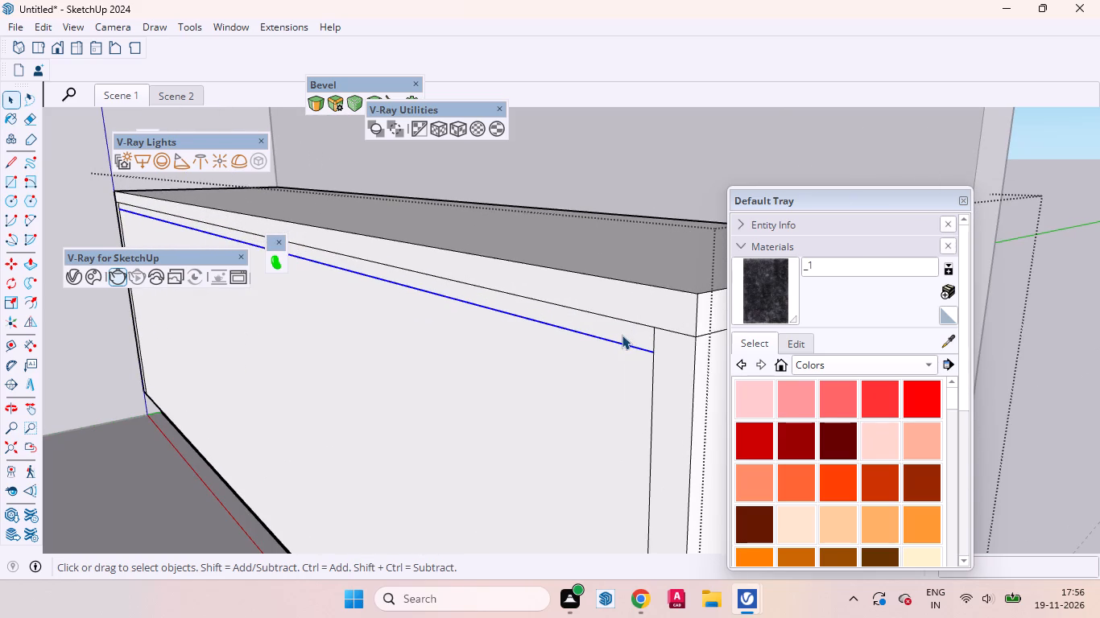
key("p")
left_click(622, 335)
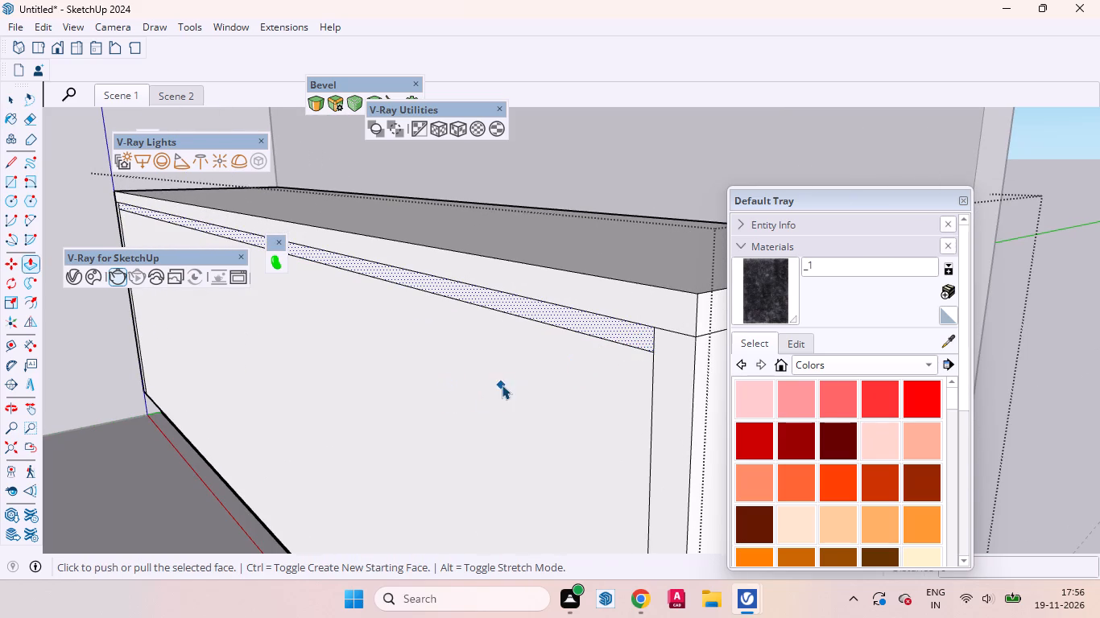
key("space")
Push the 25 mm strip under the countertop slab 18 mm inward to form a horizontal recess.
scroll(562, 303, "up", 3)
scroll(440, 373, "down", 2)
scroll(440, 374, "up", 1)
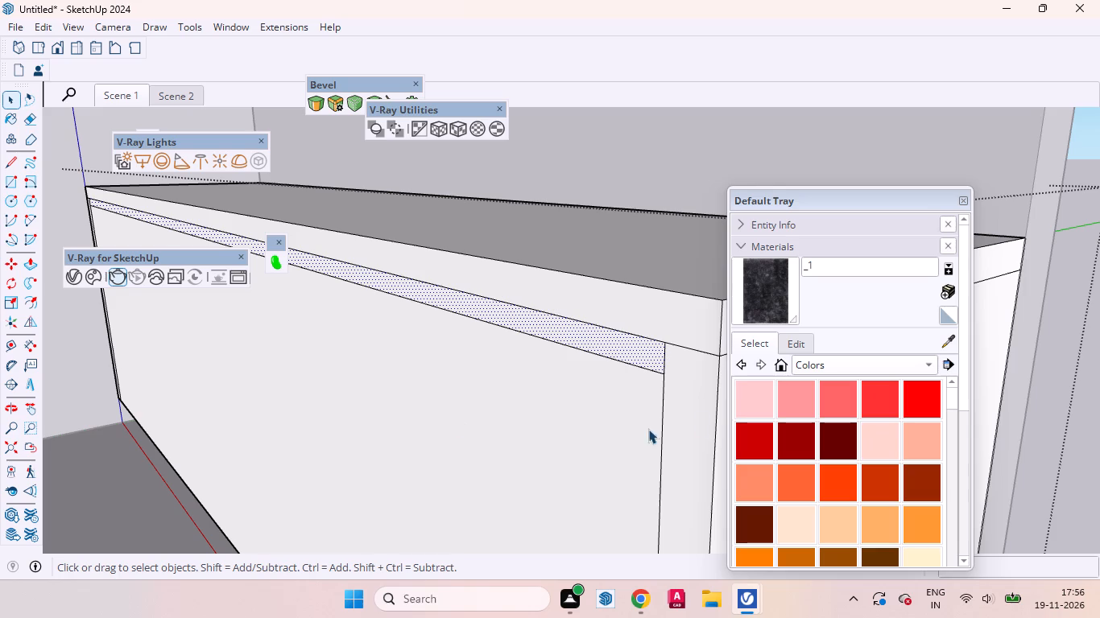
scroll(763, 382, "up", 2)
scroll(559, 336, "up", 5)
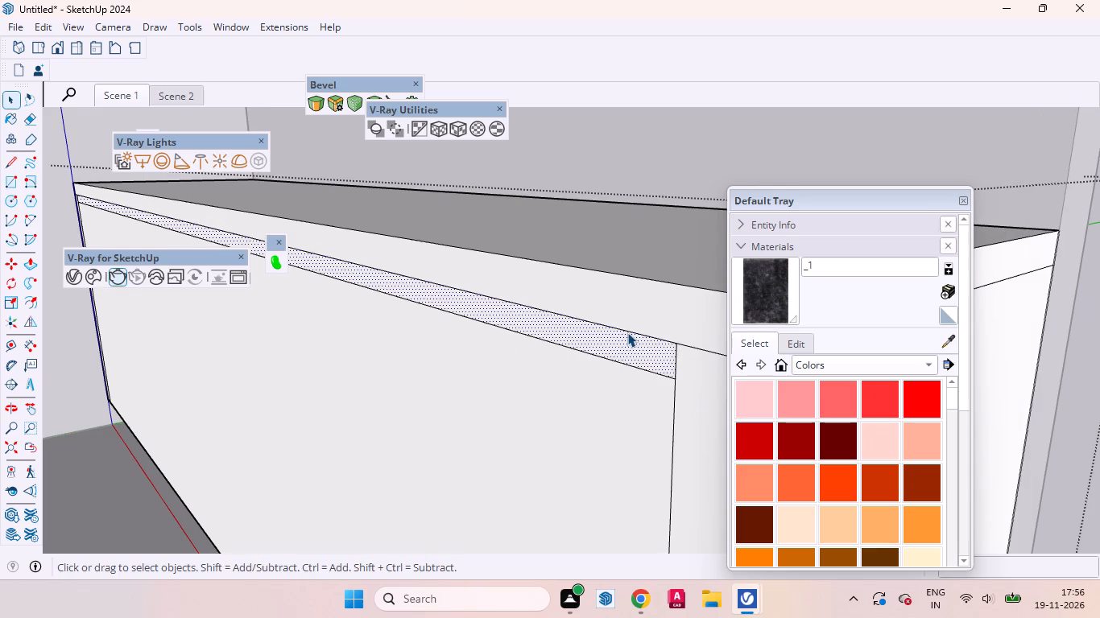
key("p")
scroll(606, 334, "up", 5)
left_click_drag(598, 341, 648, 327)
left_click_drag(648, 327, 675, 318)
type("18mm")
key("Return")
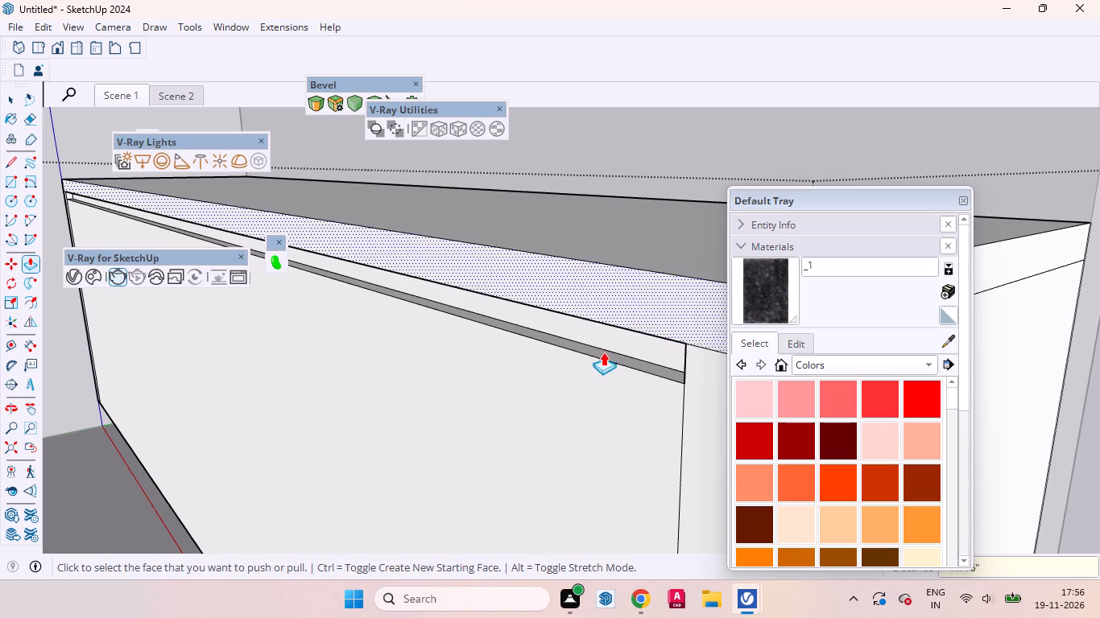
key("space")
Copy the inner vertical edge of the counter block's right frame 3 mm inward across the front face.
scroll(639, 291, "down", 11)
scroll(653, 310, "up", 1)
scroll(653, 310, "down", 1)
middle_click_drag(614, 337, 692, 323)
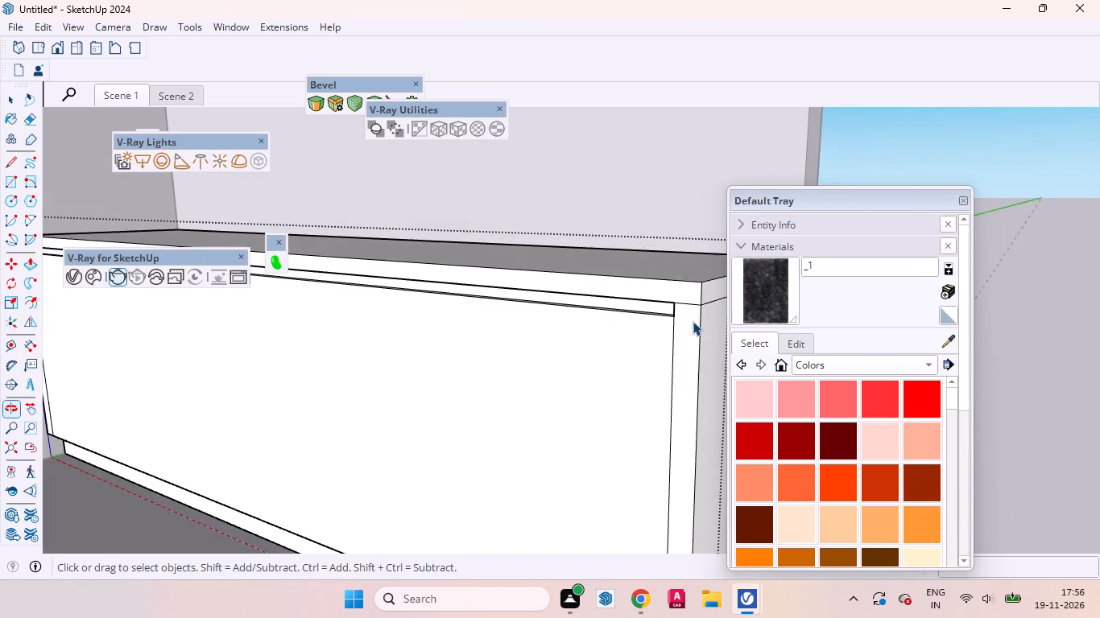
scroll(689, 318, "down", 12)
middle_click_drag(527, 371, 654, 385)
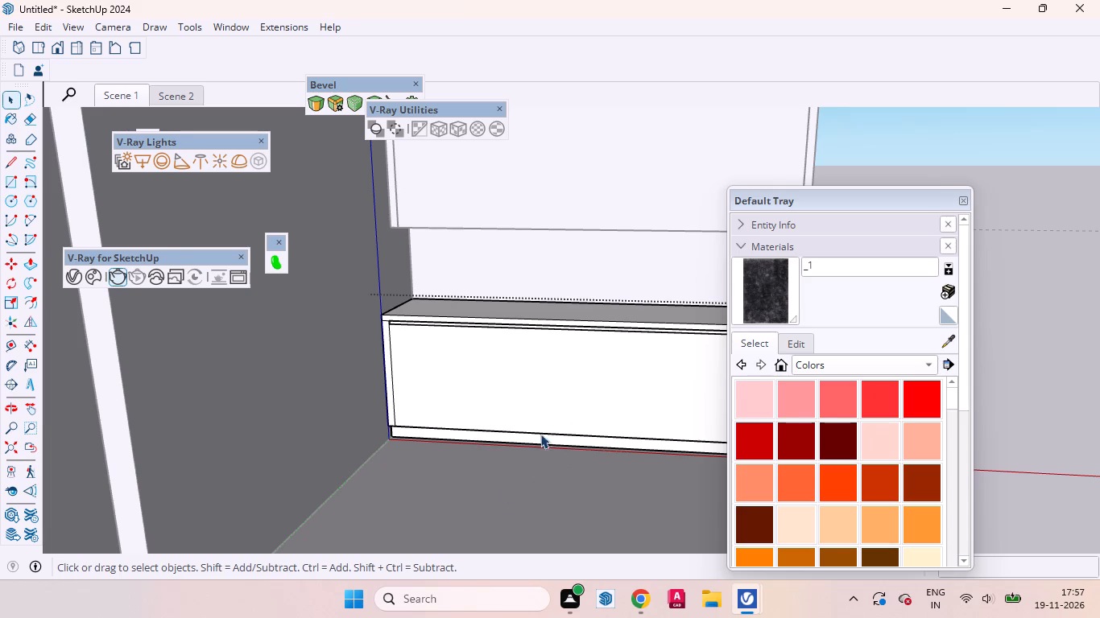
scroll(505, 421, "down", 3)
scroll(589, 422, "up", 1)
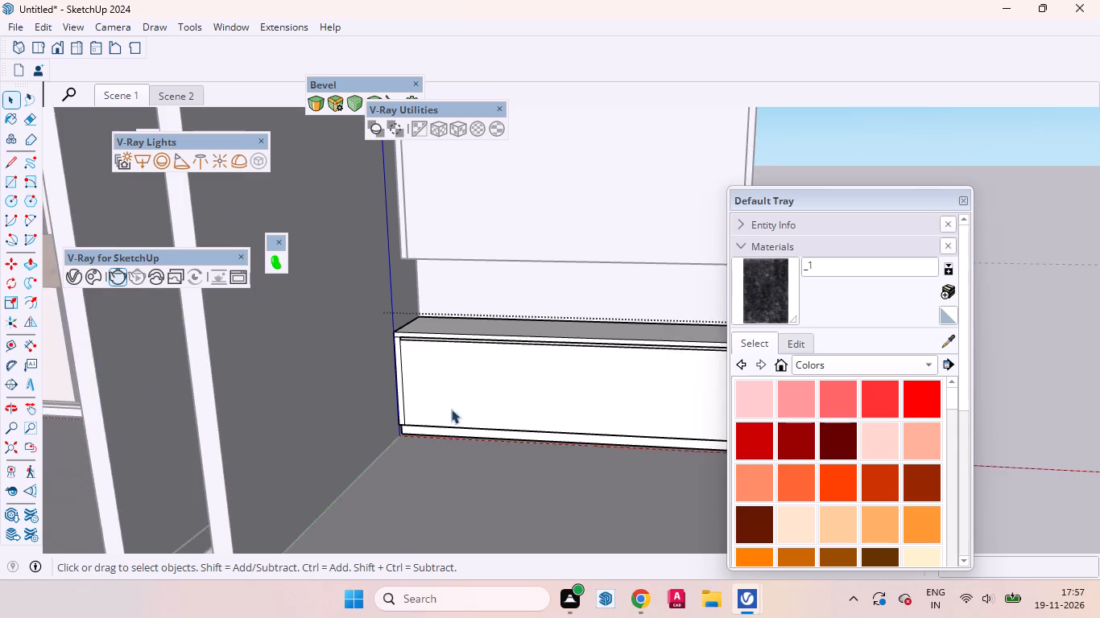
scroll(420, 408, "down", 3)
scroll(556, 422, "up", 3)
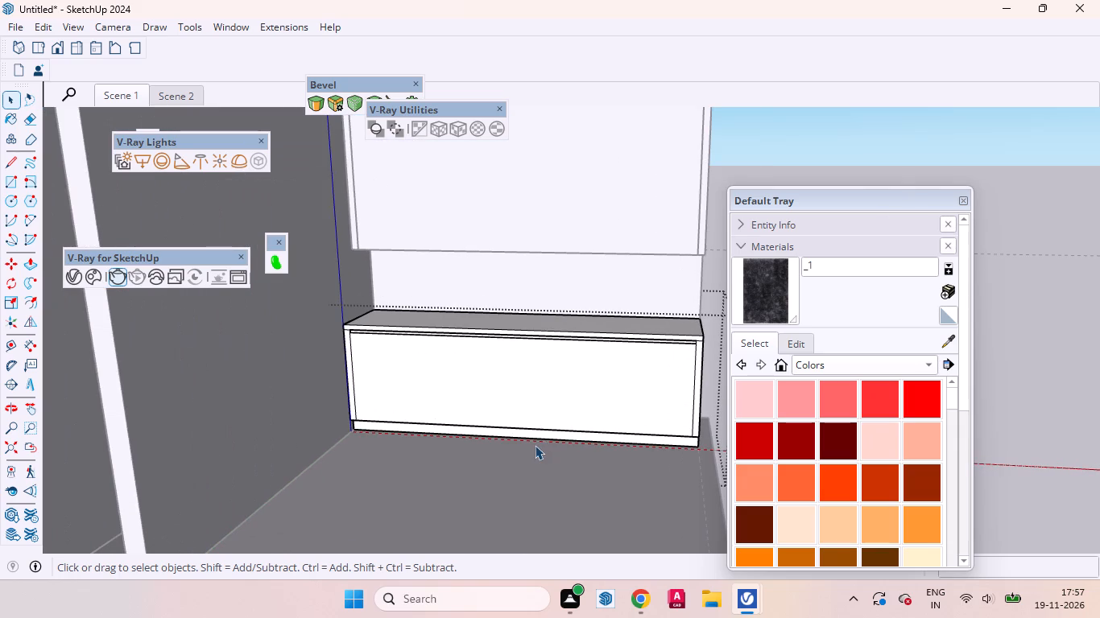
middle_click_drag(535, 445, 541, 398)
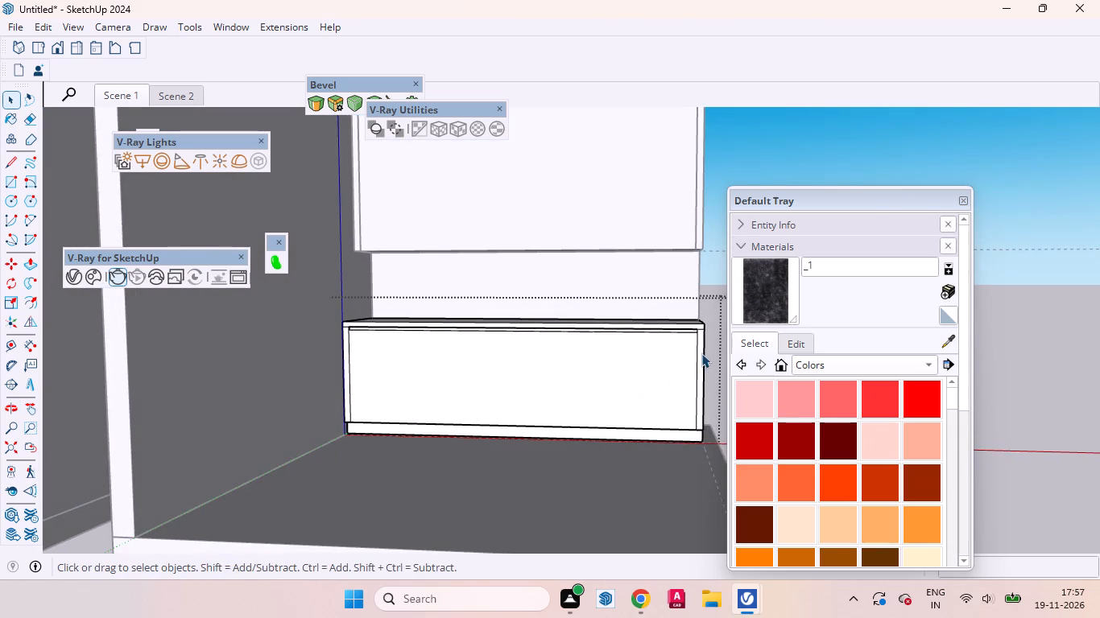
scroll(701, 353, "up", 11)
left_click(693, 343)
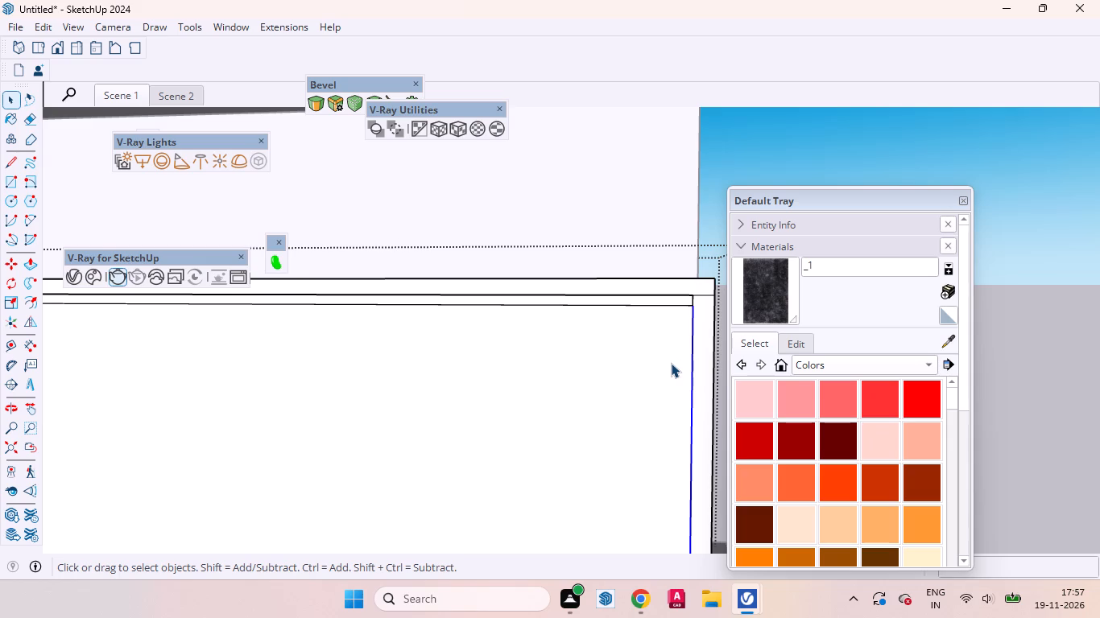
key("m")
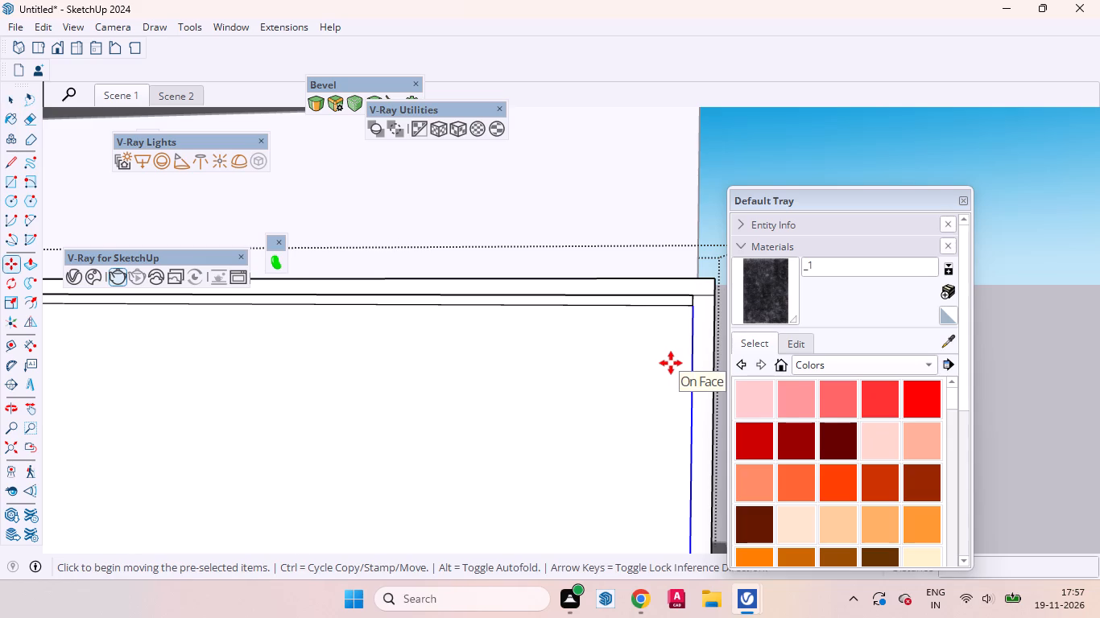
left_click(671, 363)
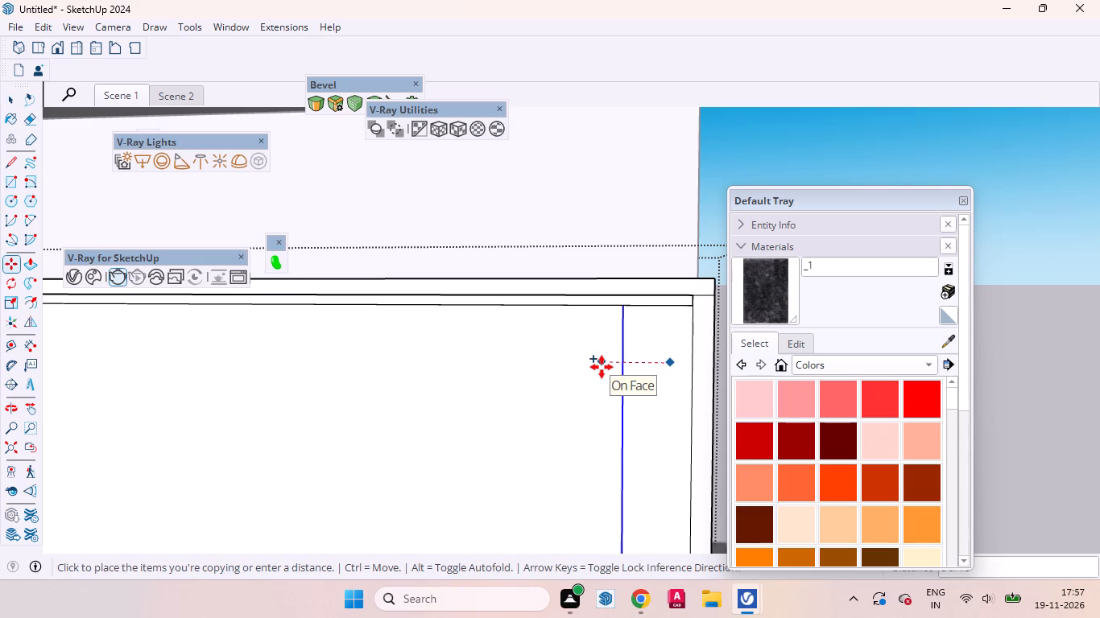
type("3mm")
key("Return")
key("space")
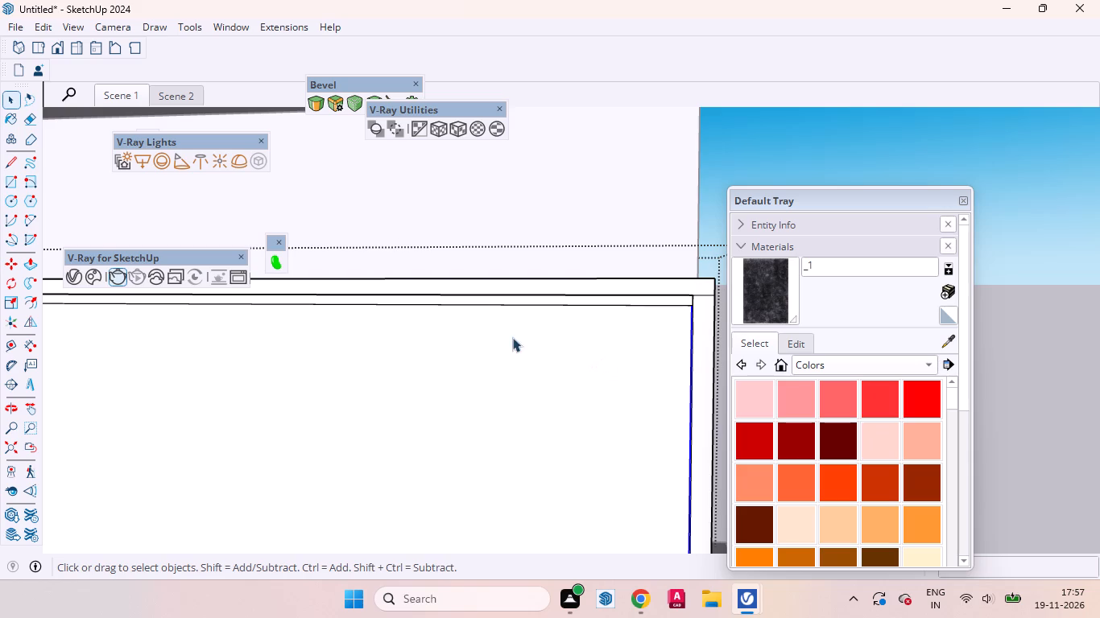
Push the 3 mm strip beside the counter block's right frame inward, repeating the previous 18 mm distance.
scroll(238, 429, "down", 3)
scroll(570, 321, "up", 3)
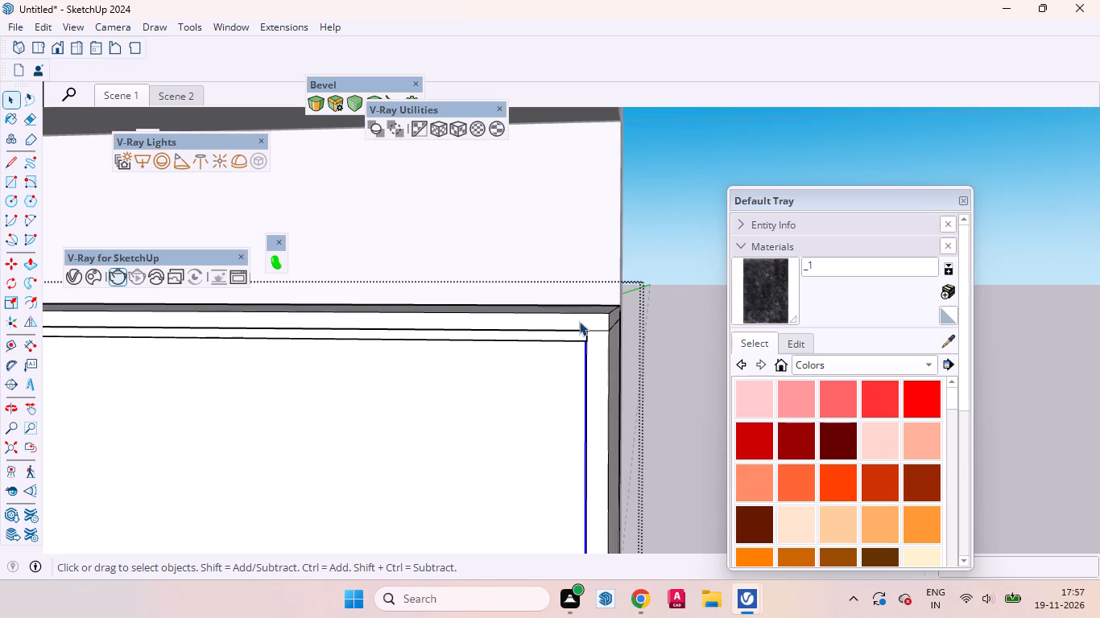
scroll(579, 321, "up", 16)
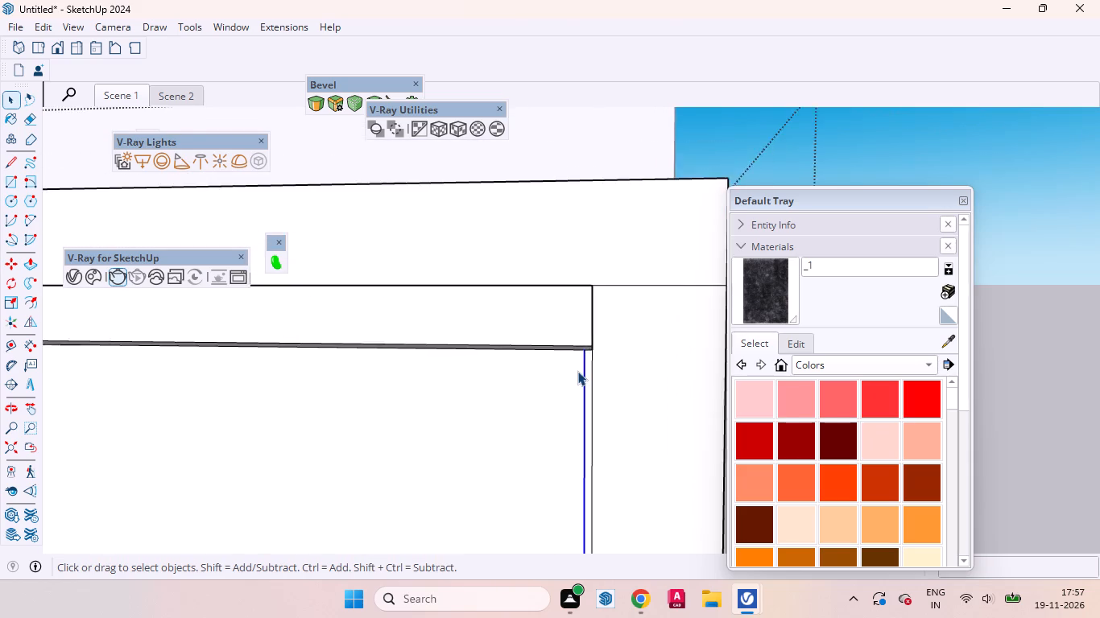
scroll(577, 371, "up", 10)
left_click(598, 352)
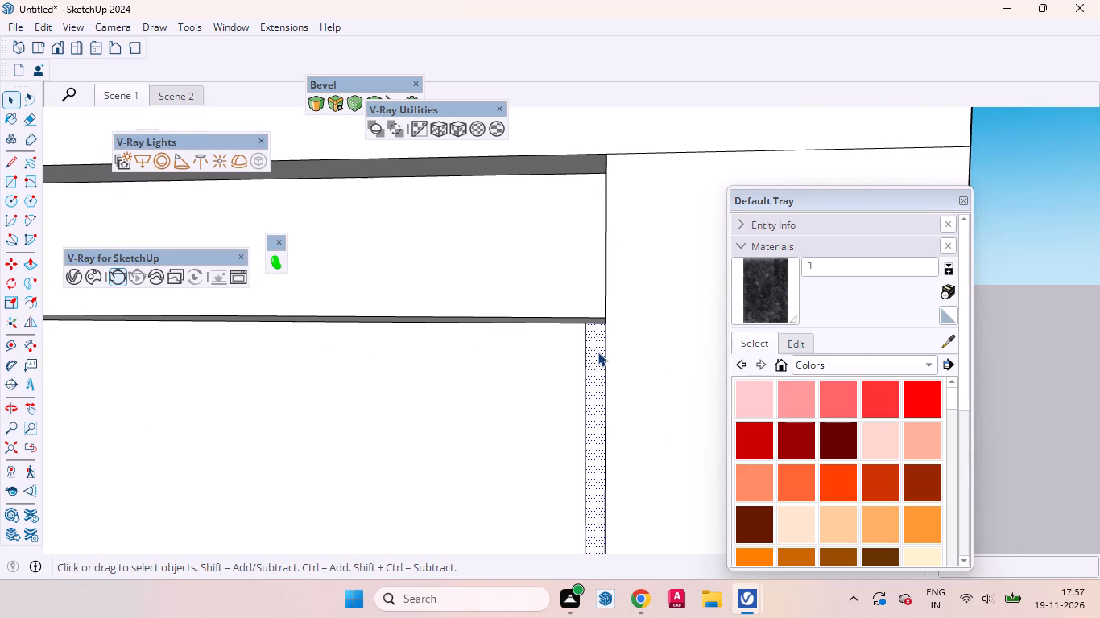
key("p")
double_click(598, 352)
key("space")
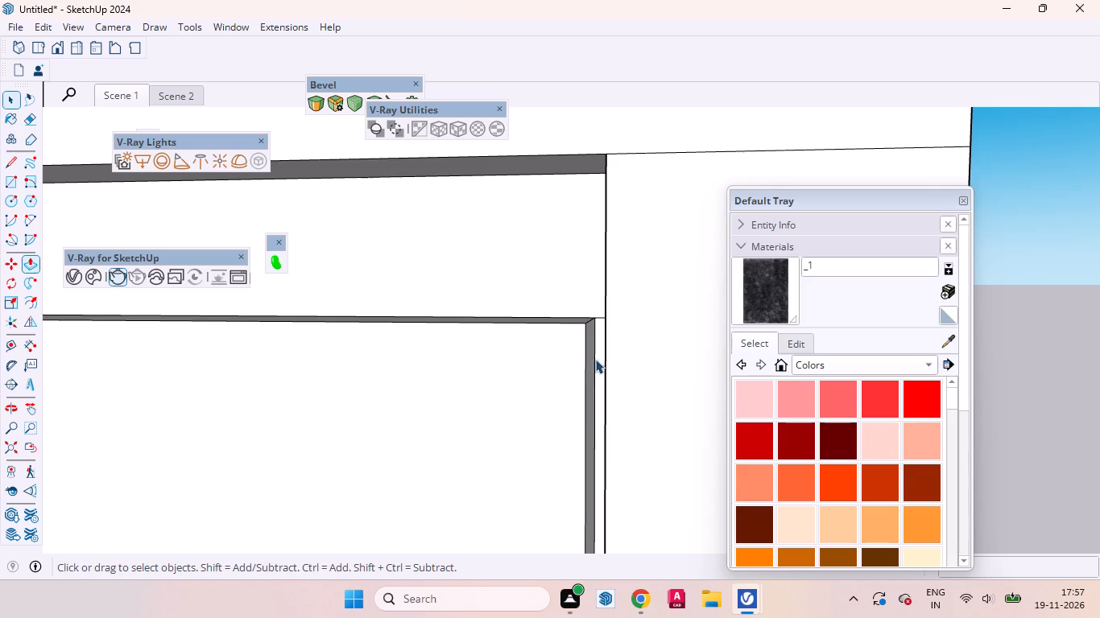
Copy the inner vertical edge of the counter block's left frame 3 mm inward across the front face.
scroll(620, 356, "down", 20)
scroll(620, 356, "down", 1)
scroll(647, 357, "up", 1)
scroll(647, 357, "down", 12)
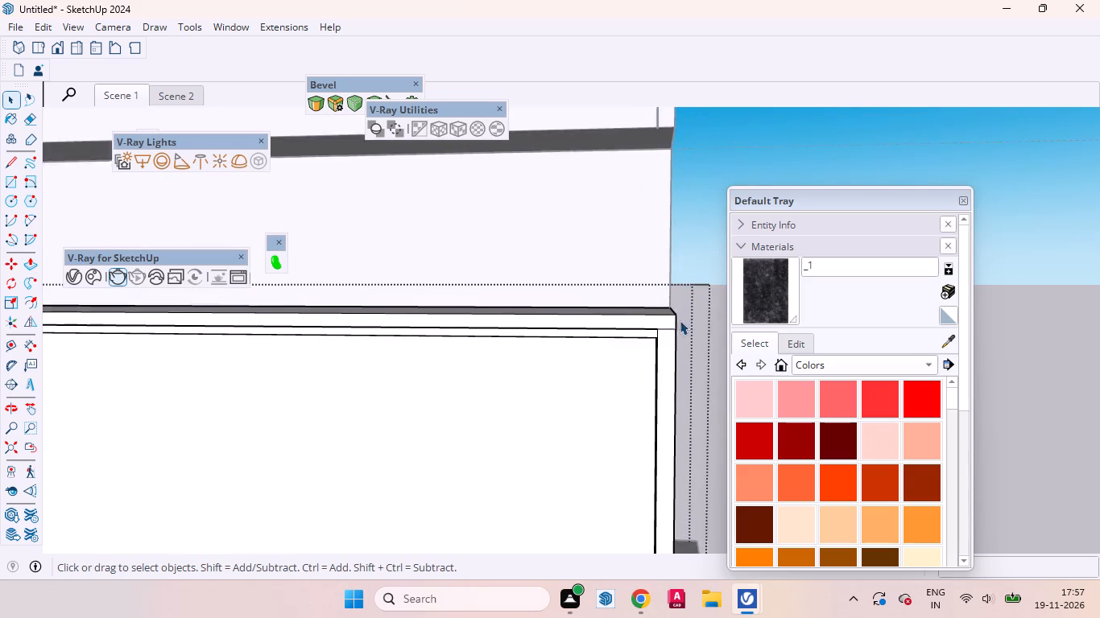
scroll(680, 320, "down", 7)
scroll(275, 379, "up", 6)
scroll(453, 398, "down", 7)
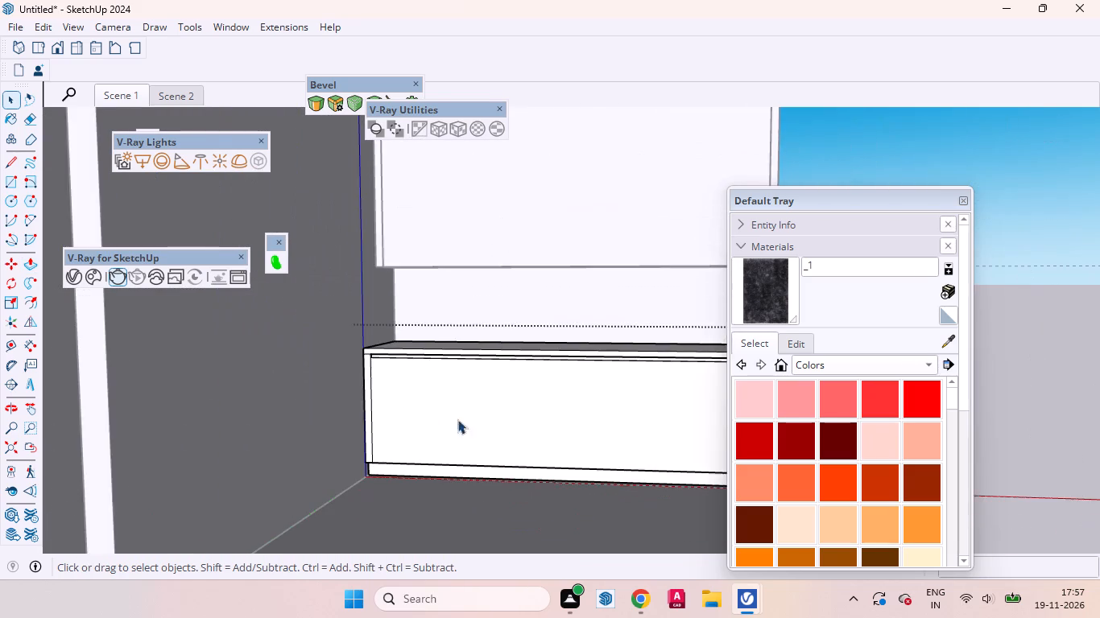
scroll(424, 411, "up", 7)
left_click(352, 380)
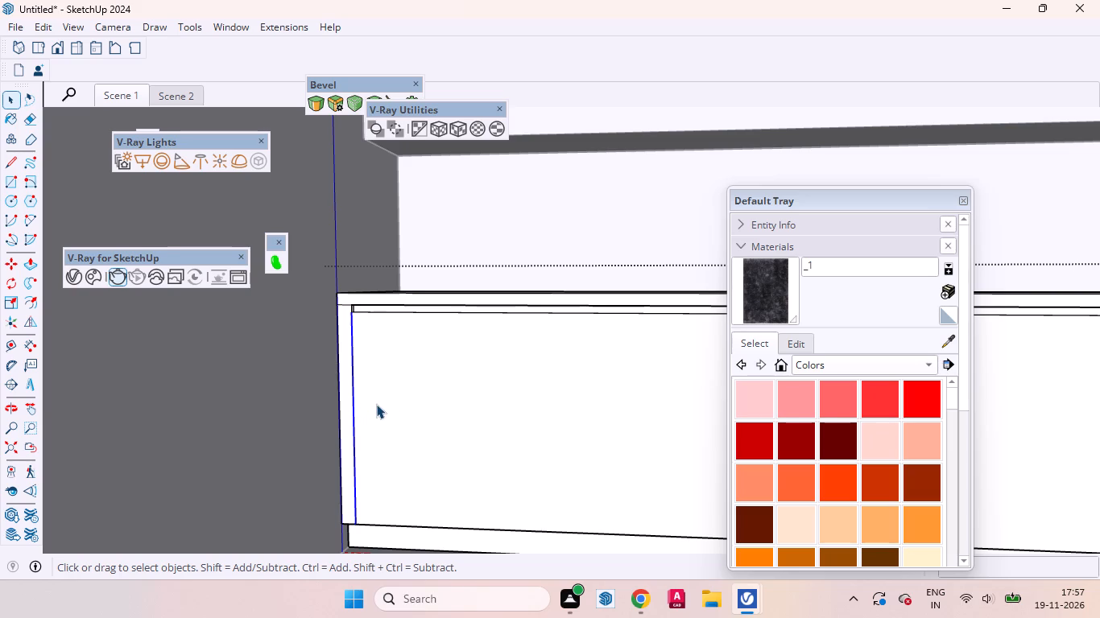
key("m")
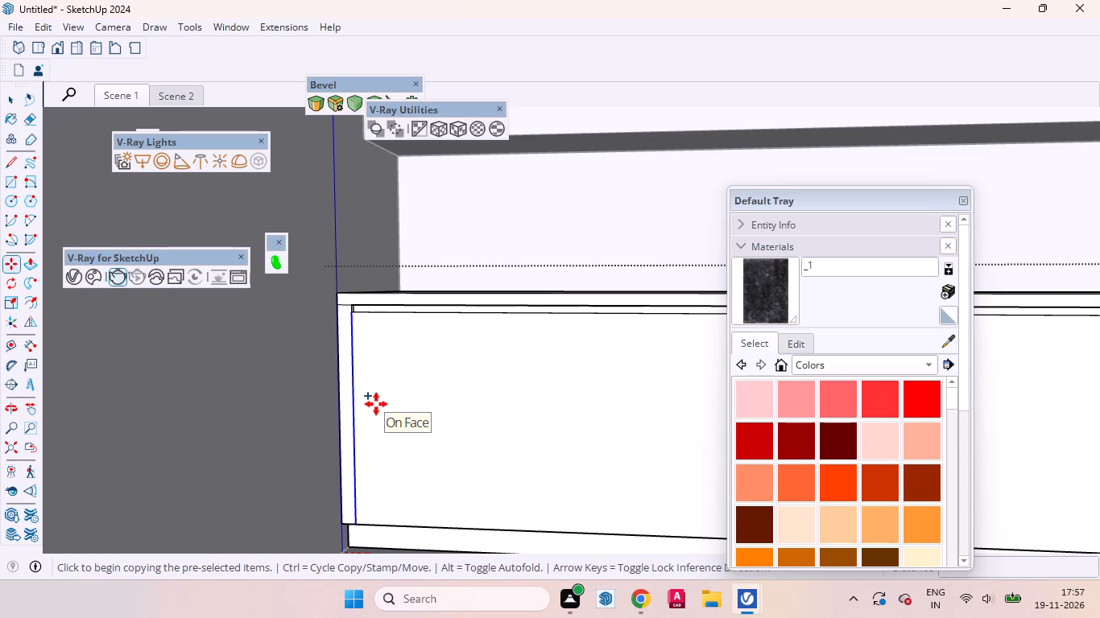
left_click(376, 404)
type("3mm")
key("Return")
key("space")
Push the 3 mm strip beside the counter block's left frame inward, repeating the previous 18 mm distance.
left_click(523, 421)
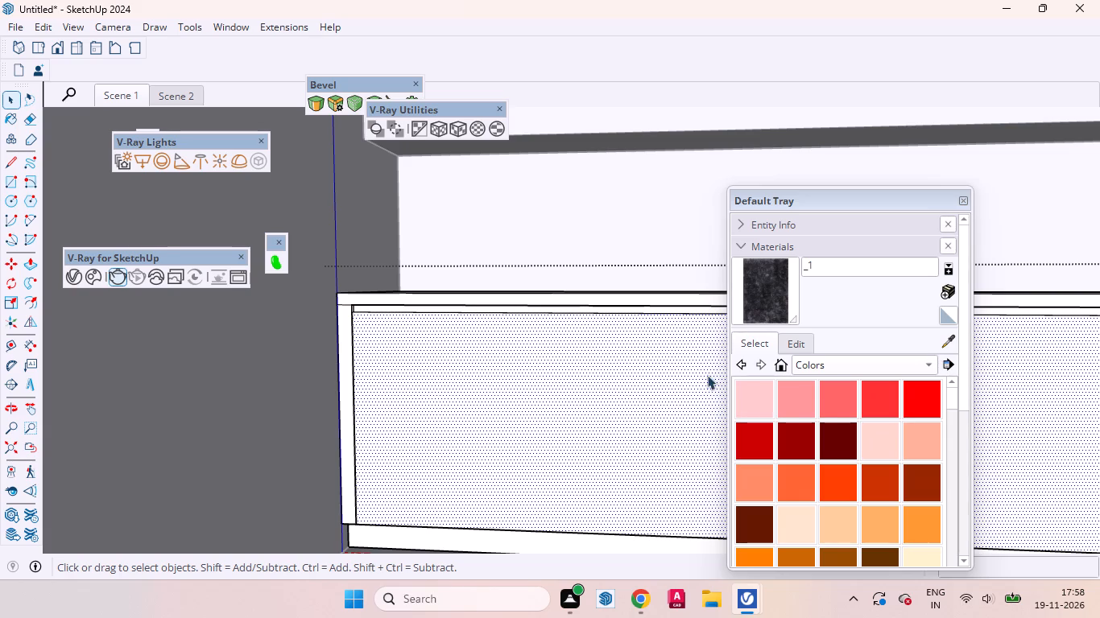
scroll(320, 341, "up", 4)
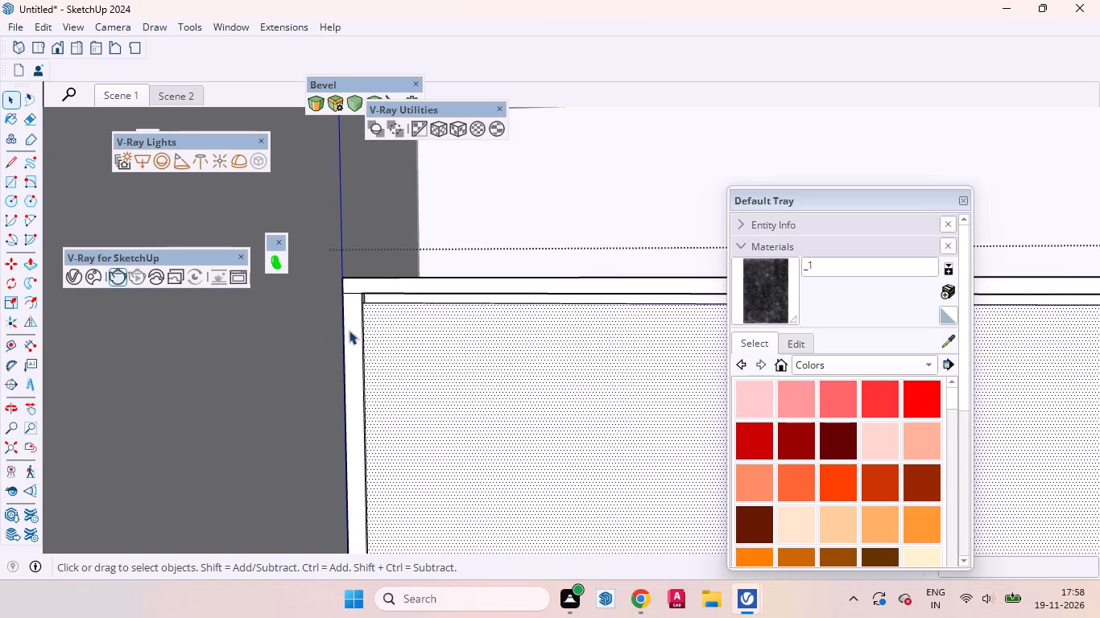
scroll(349, 330, "up", 19)
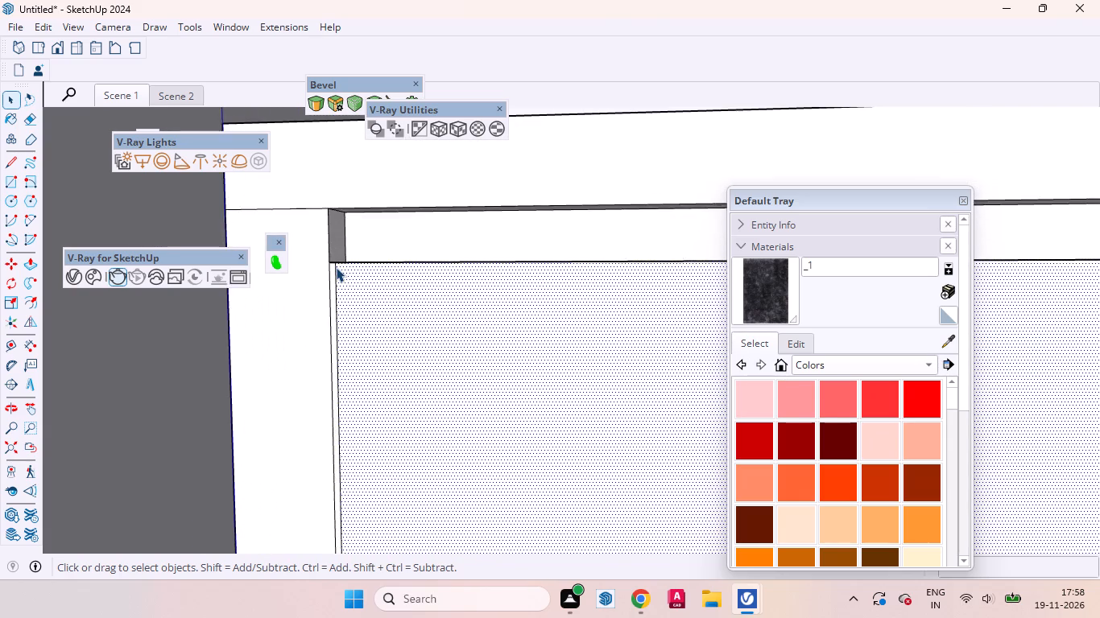
scroll(336, 267, "up", 4)
left_click(331, 273)
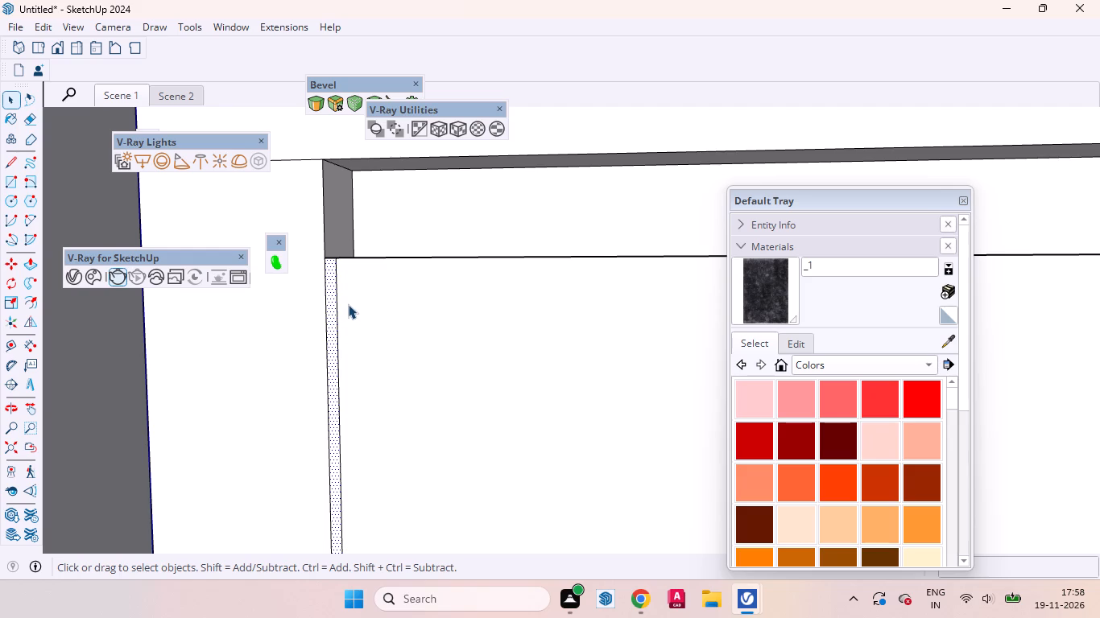
key("p")
scroll(338, 282, "up", 4)
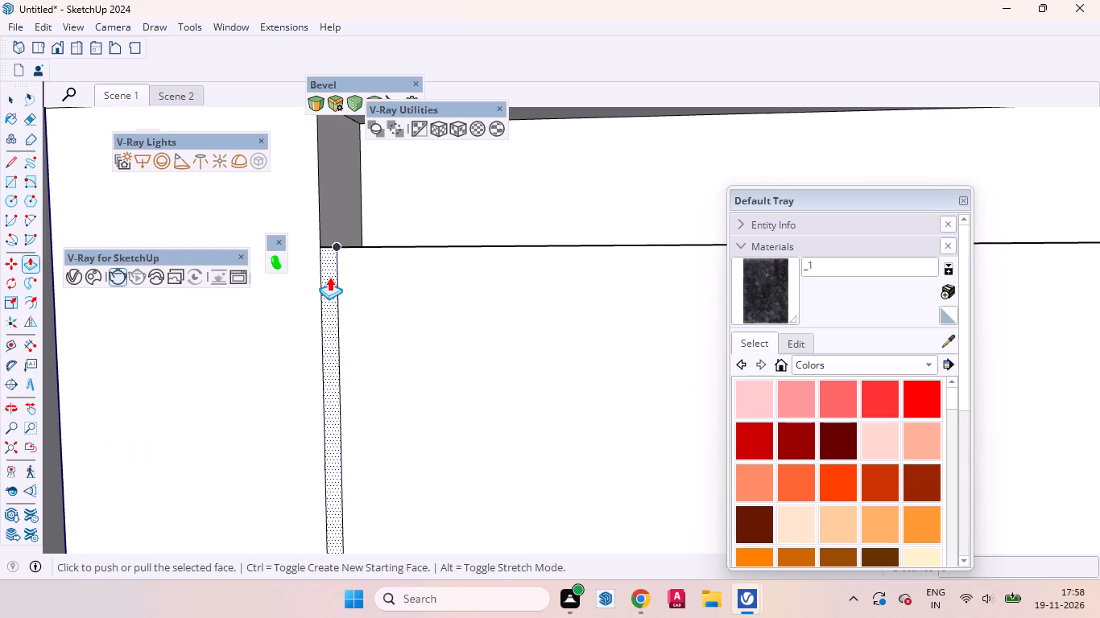
double_click(329, 277)
key("space")
Copy the front panel's vertical edge beside the left gap 14 inches across the counter front as a first door divider.
scroll(378, 309, "down", 2)
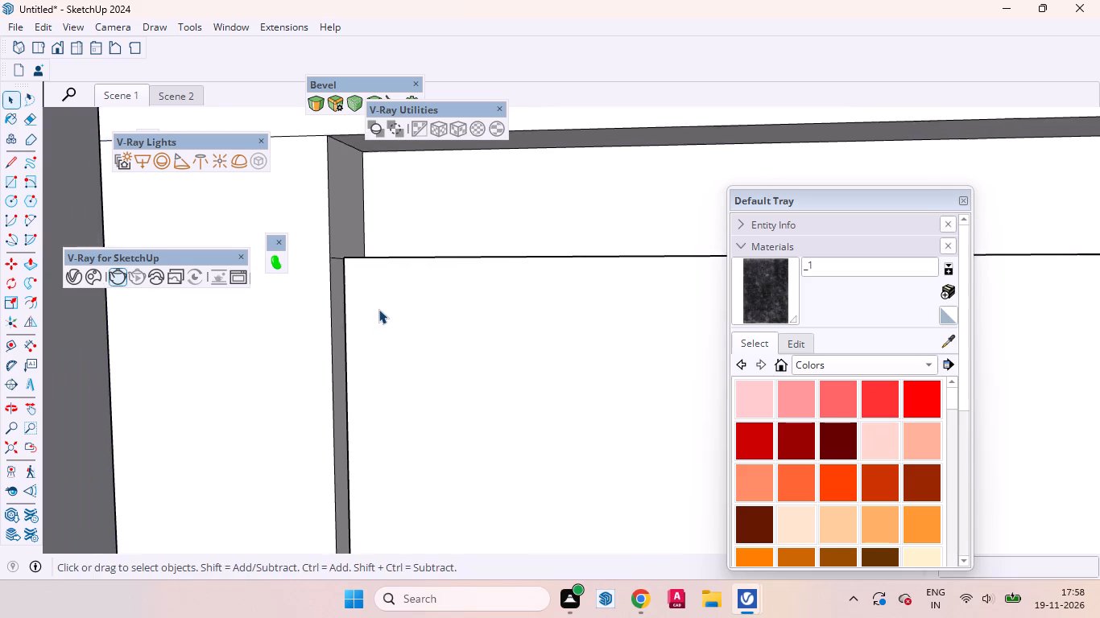
scroll(378, 309, "down", 4)
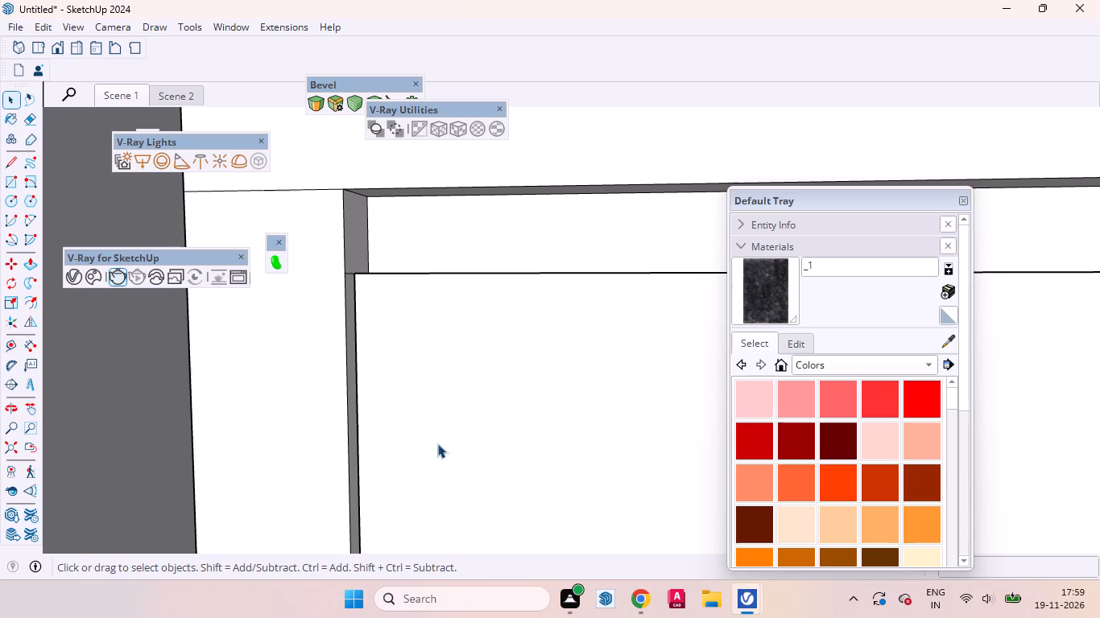
scroll(411, 400, "down", 9)
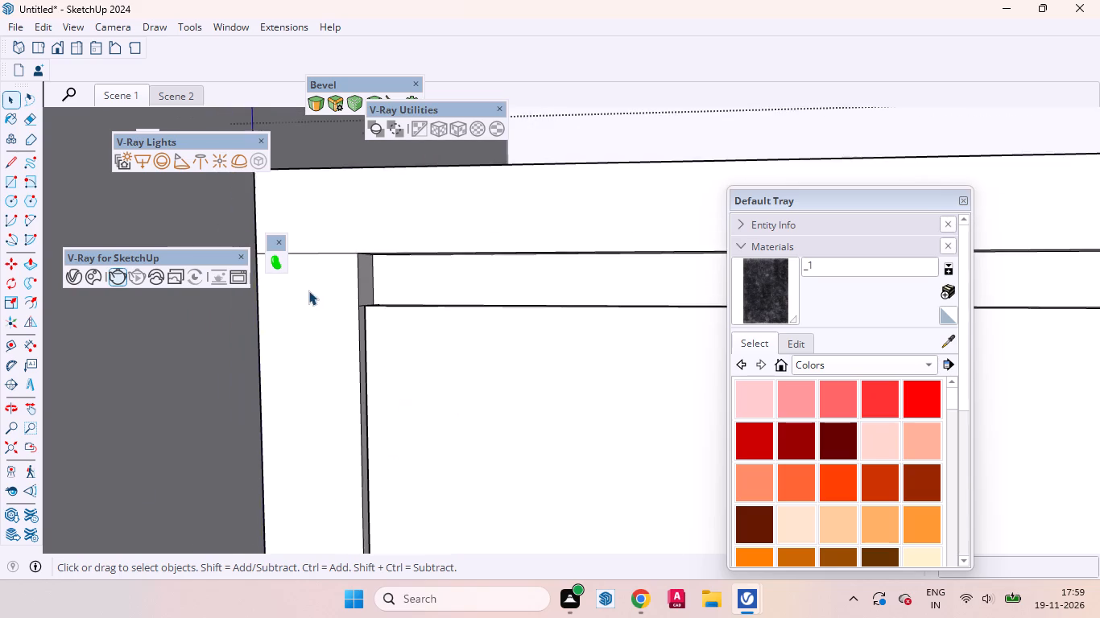
scroll(308, 290, "down", 20)
scroll(308, 290, "down", 3)
scroll(475, 358, "up", 1)
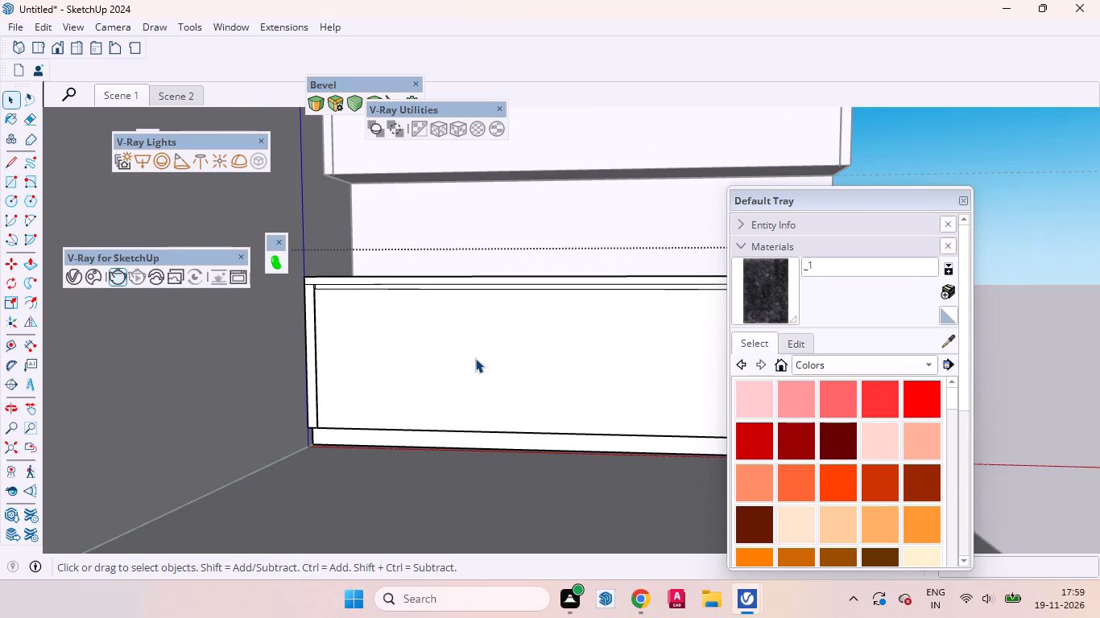
scroll(475, 358, "up", 4)
scroll(603, 275, "up", 3)
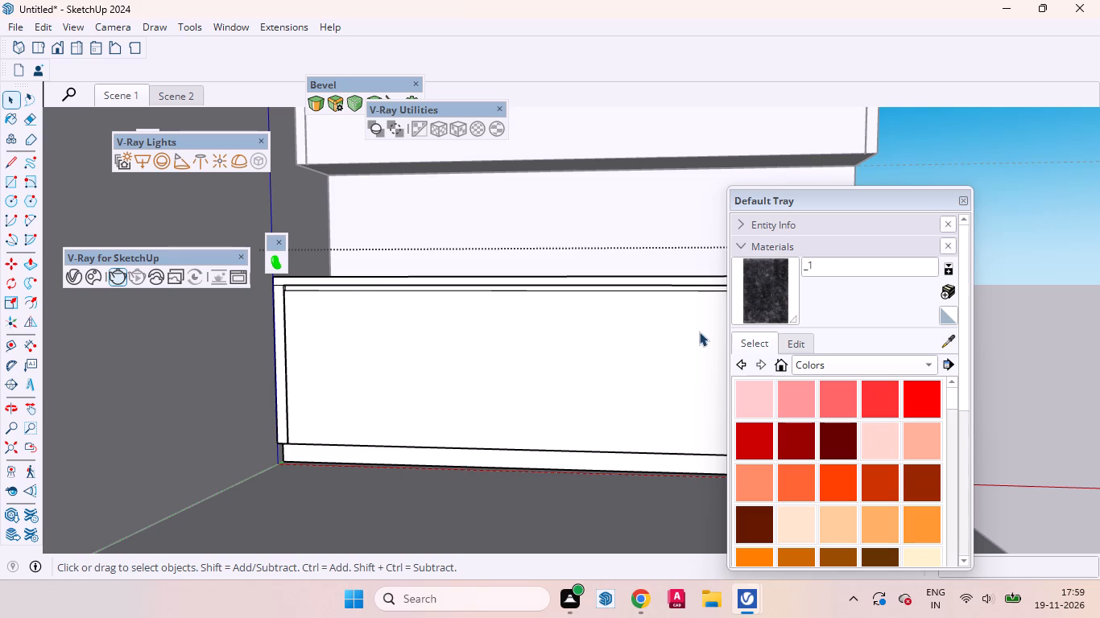
left_click(448, 354)
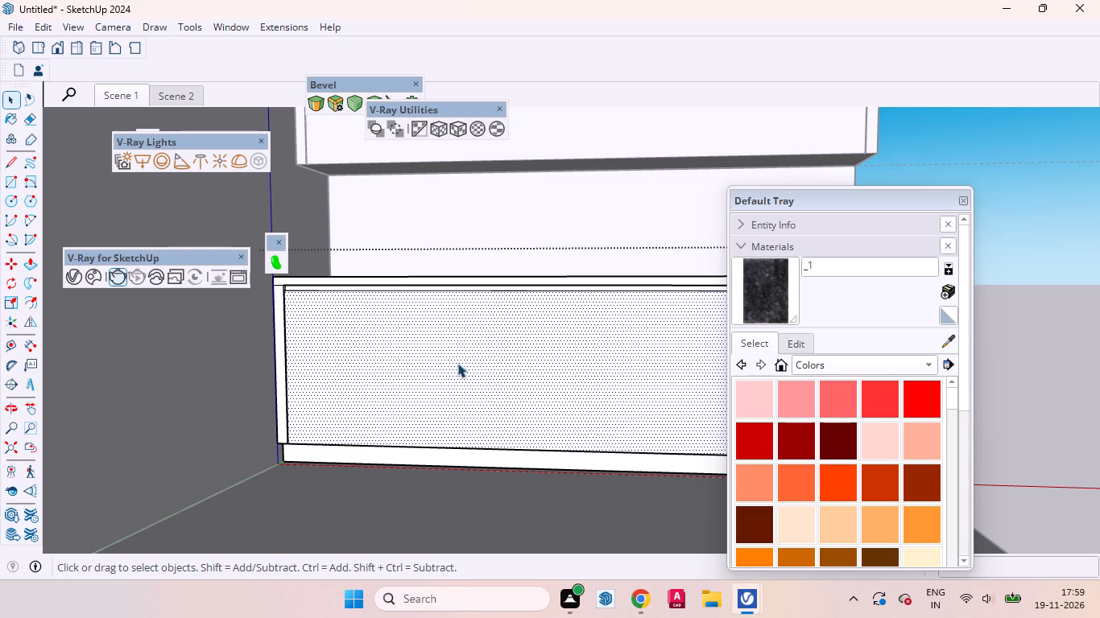
scroll(350, 348, "down", 3)
middle_click_drag(406, 358, 457, 386)
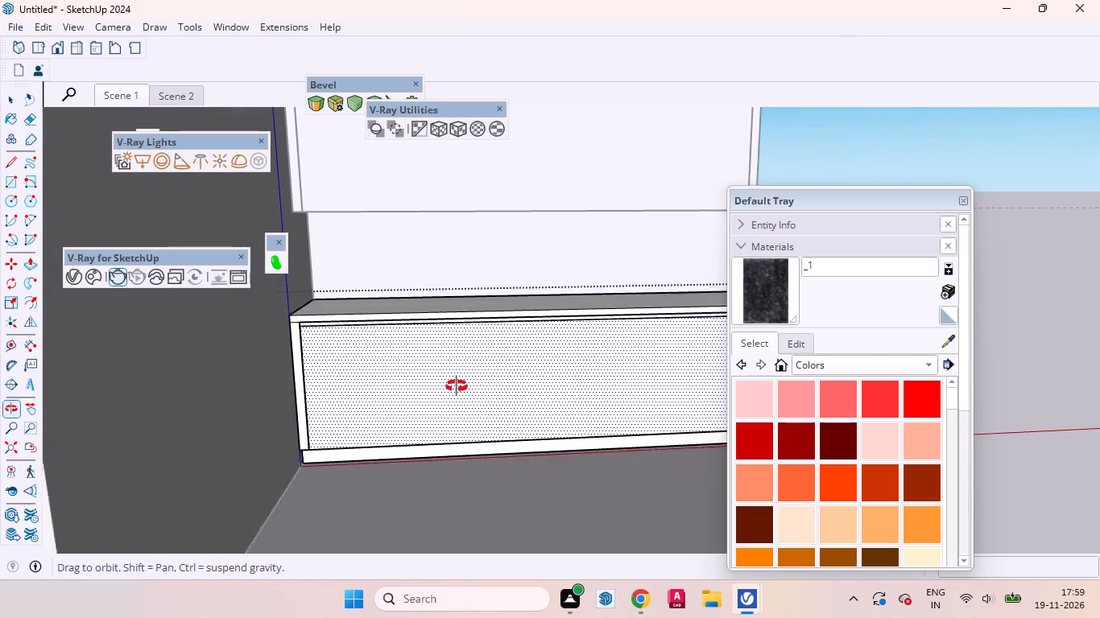
middle_click_drag(457, 386, 445, 379)
scroll(310, 360, "up", 12)
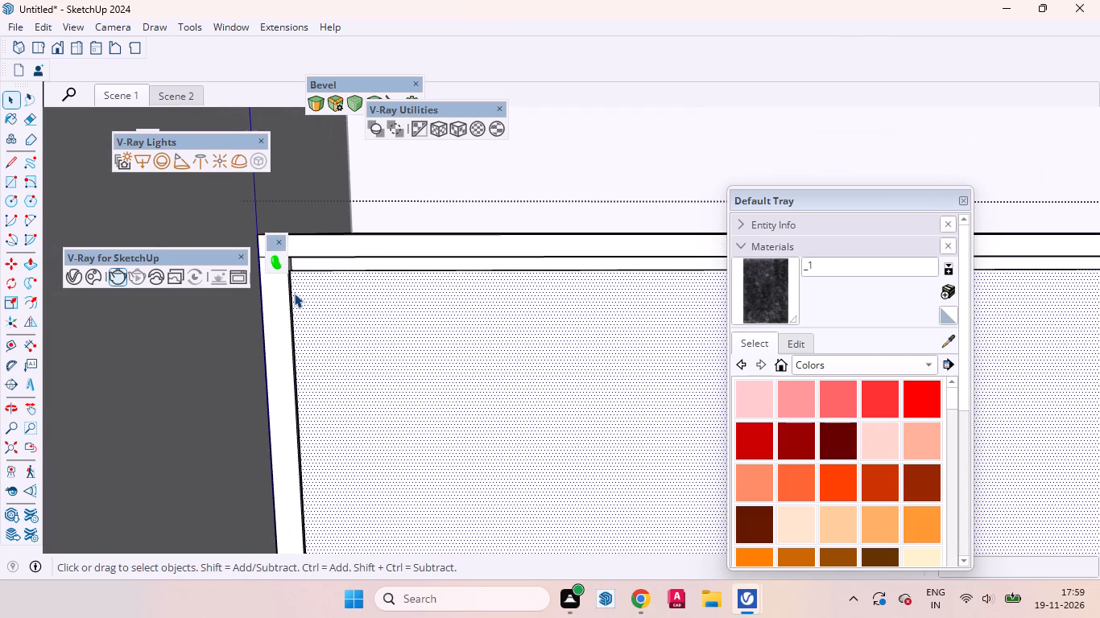
left_click(291, 292)
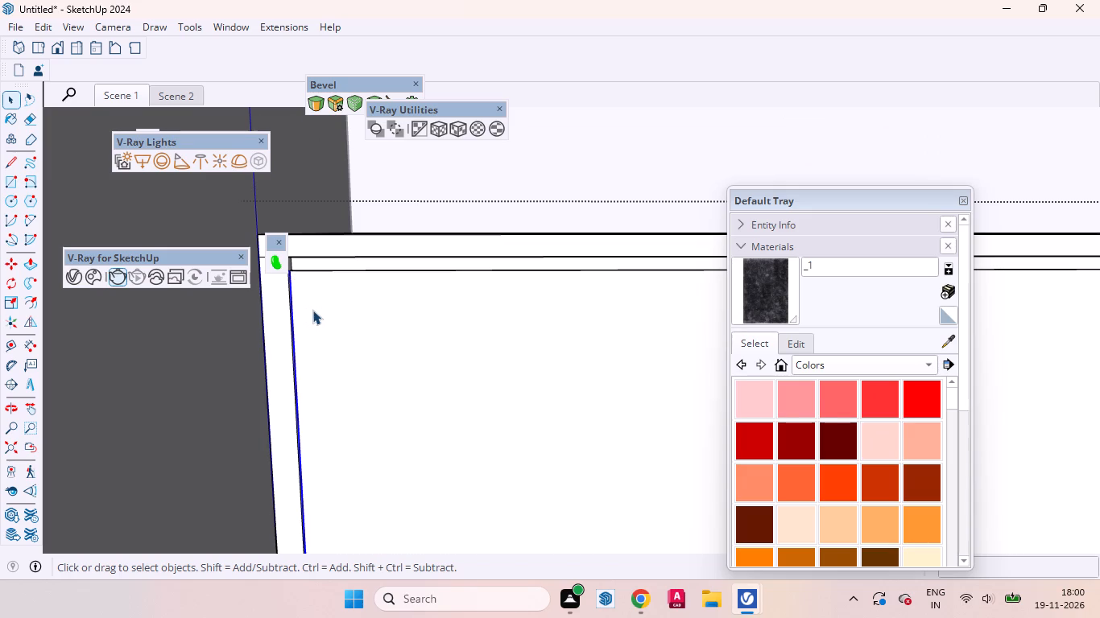
key("m")
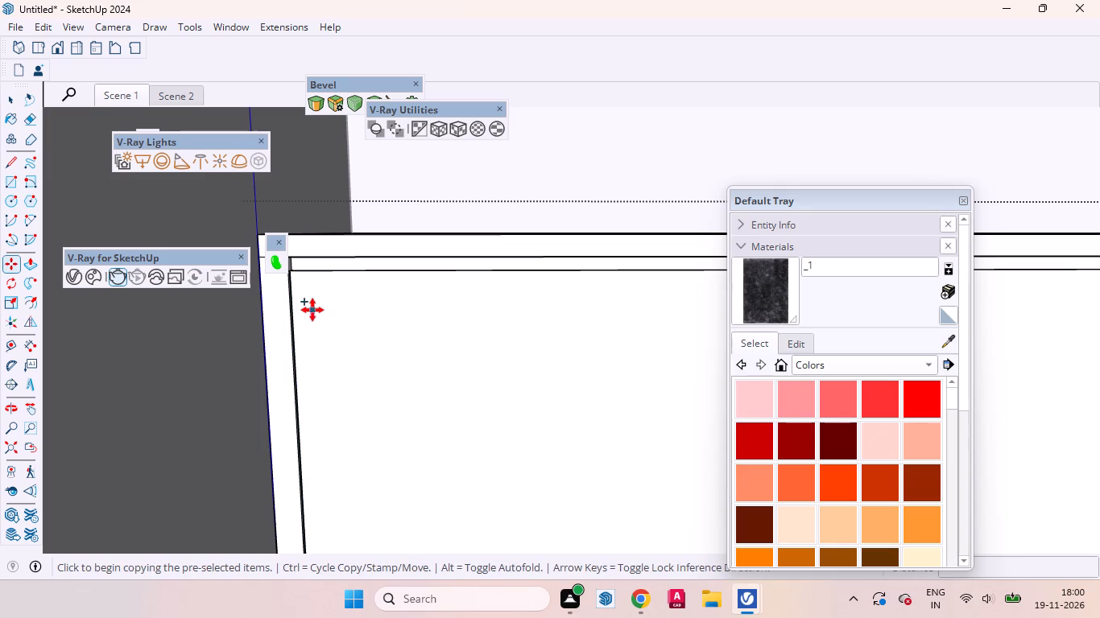
type("14")
key("Return")
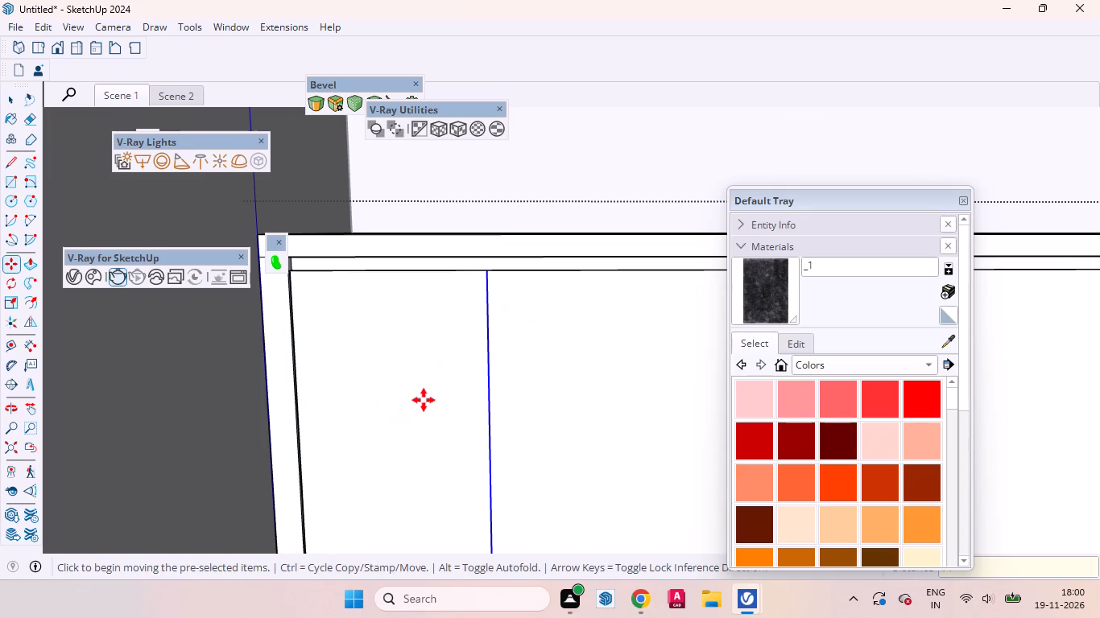
key("space")
Copy the first divider line 14 inches further right across the counter front.
left_click(416, 393)
scroll(337, 385, "down", 11)
scroll(409, 369, "up", 1)
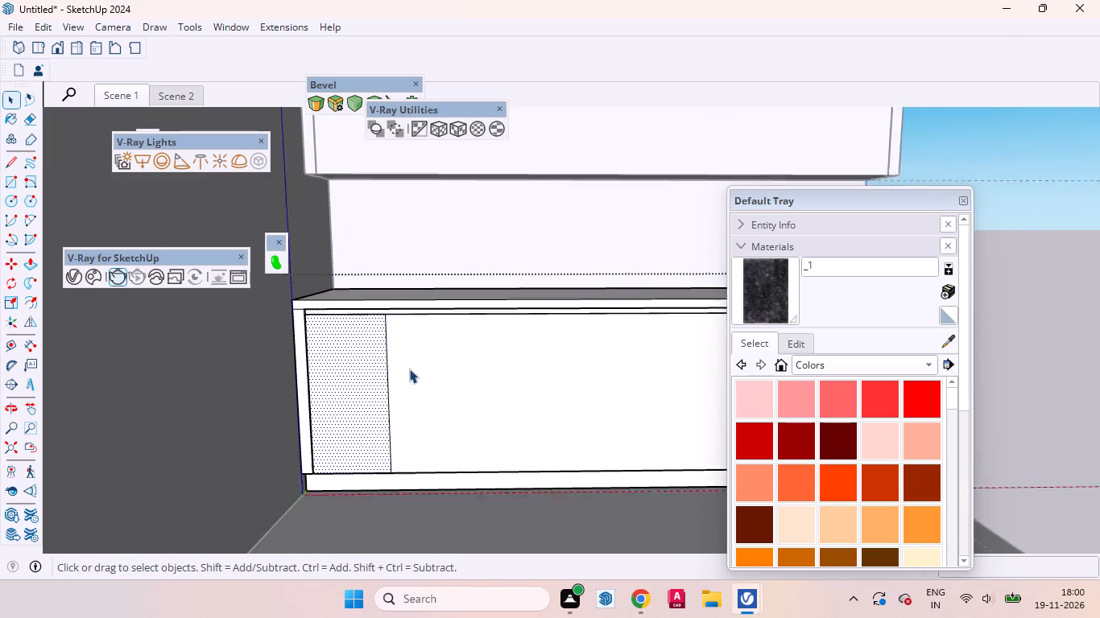
scroll(409, 369, "up", 2)
left_click(381, 360)
key("m")
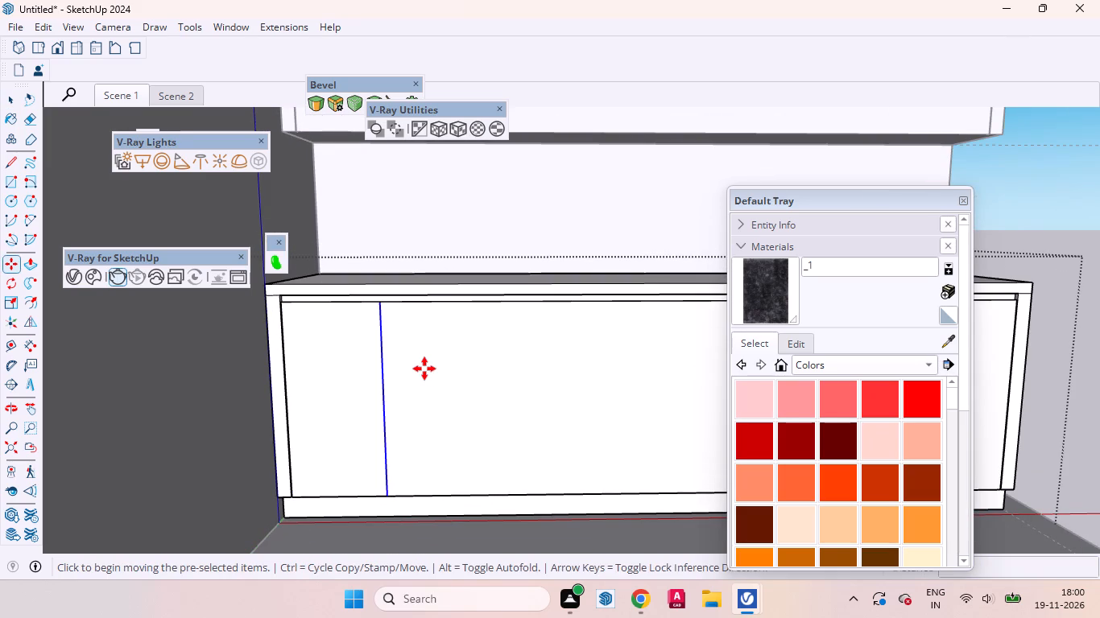
left_click(424, 369)
type("12")
key("BackSpace")
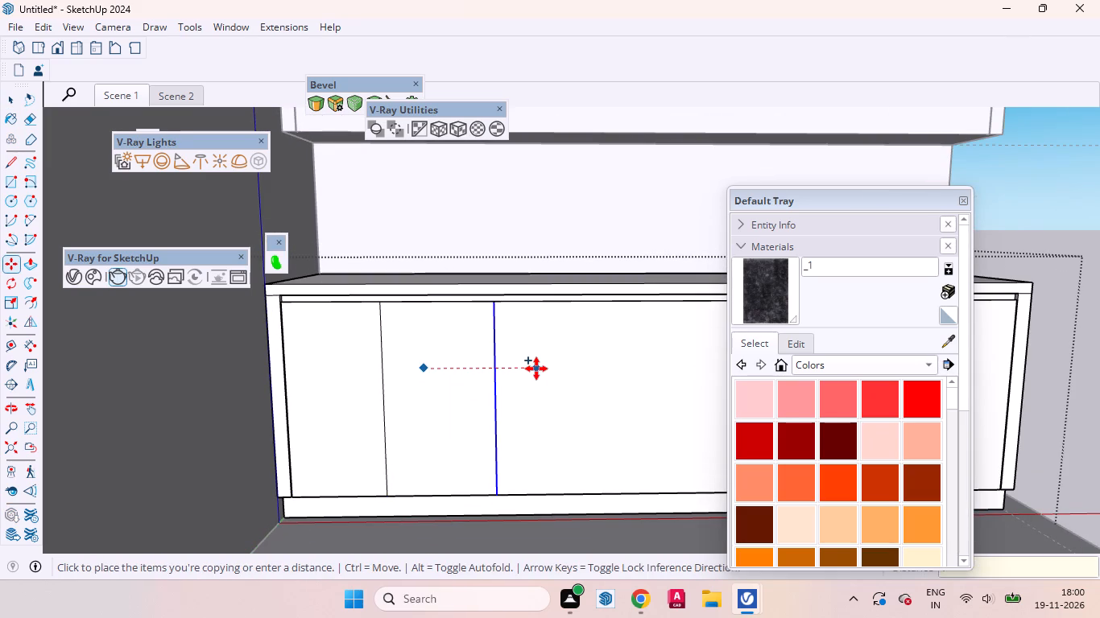
key("4")
key("Return")
scroll(329, 369, "down", 4)
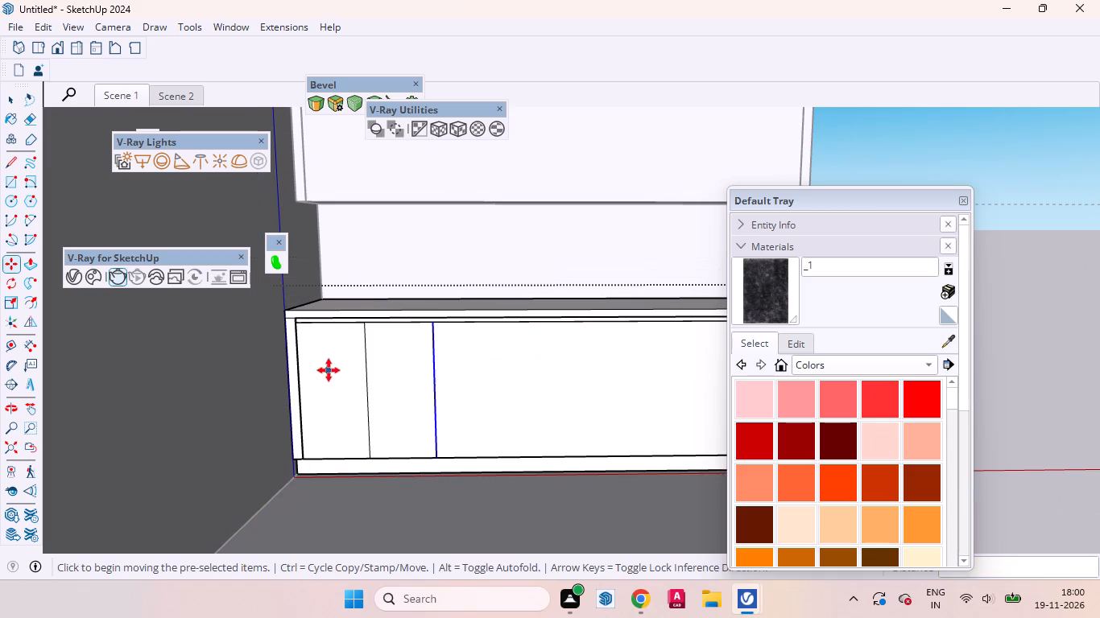
Continue the divider lines to the right with one copy at 24 inches and another 10 inches beyond it.
left_click(455, 385)
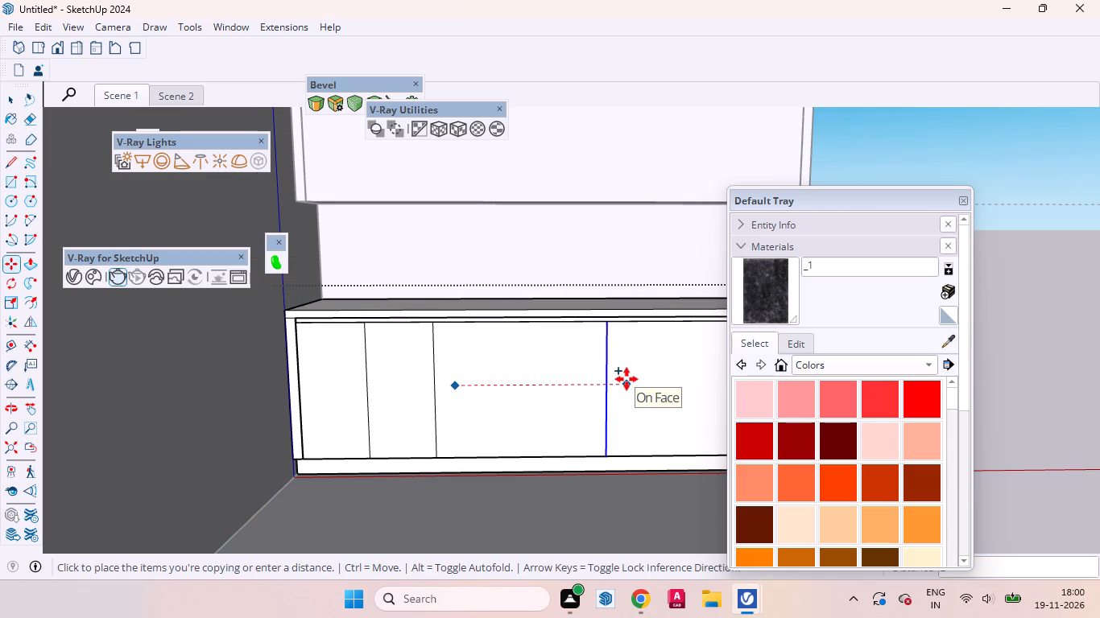
type("24")
key("Return")
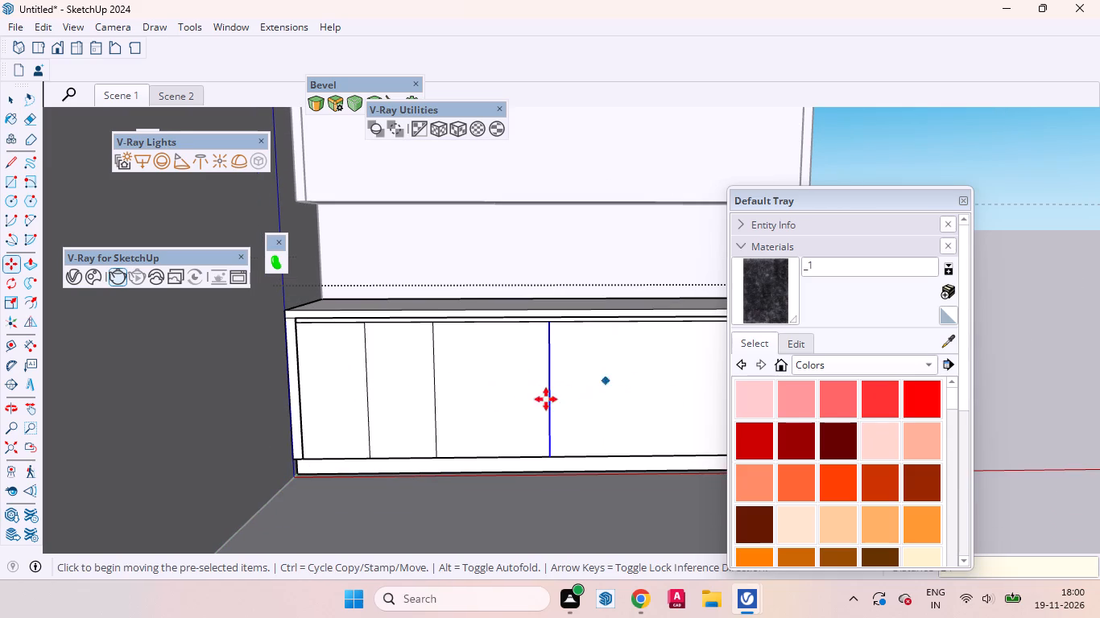
scroll(430, 411, "down", 3)
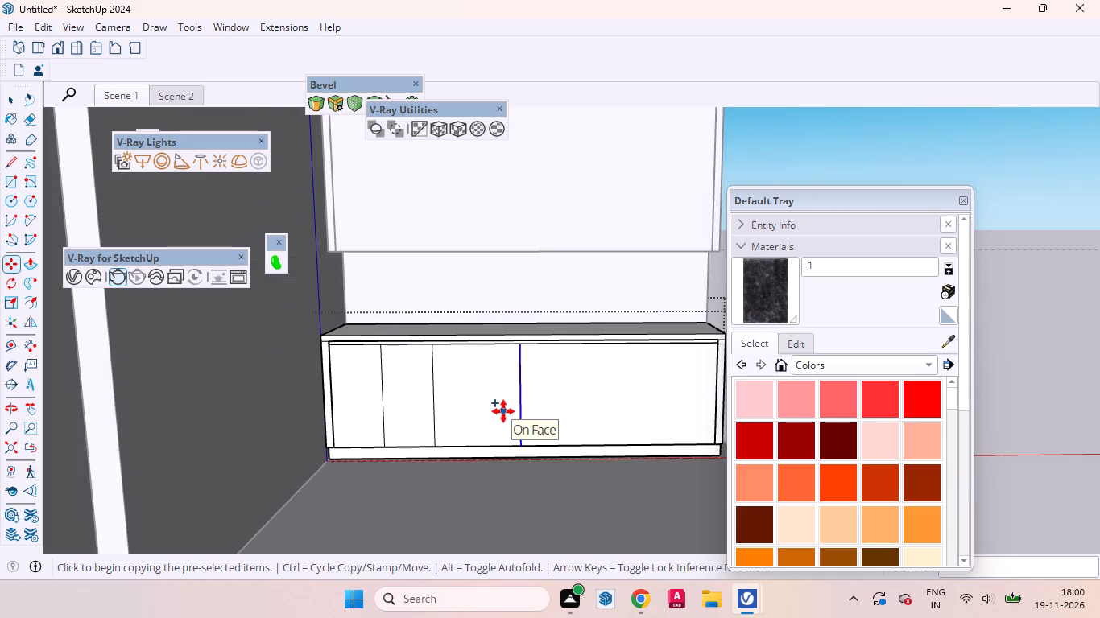
left_click(503, 411)
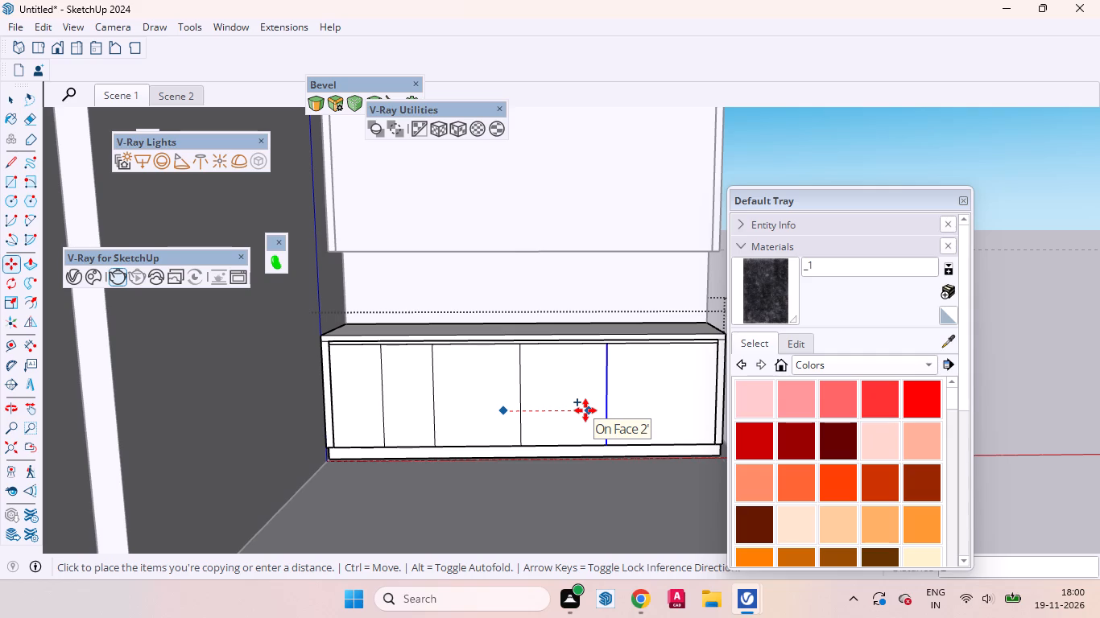
type("10")
key("Return")
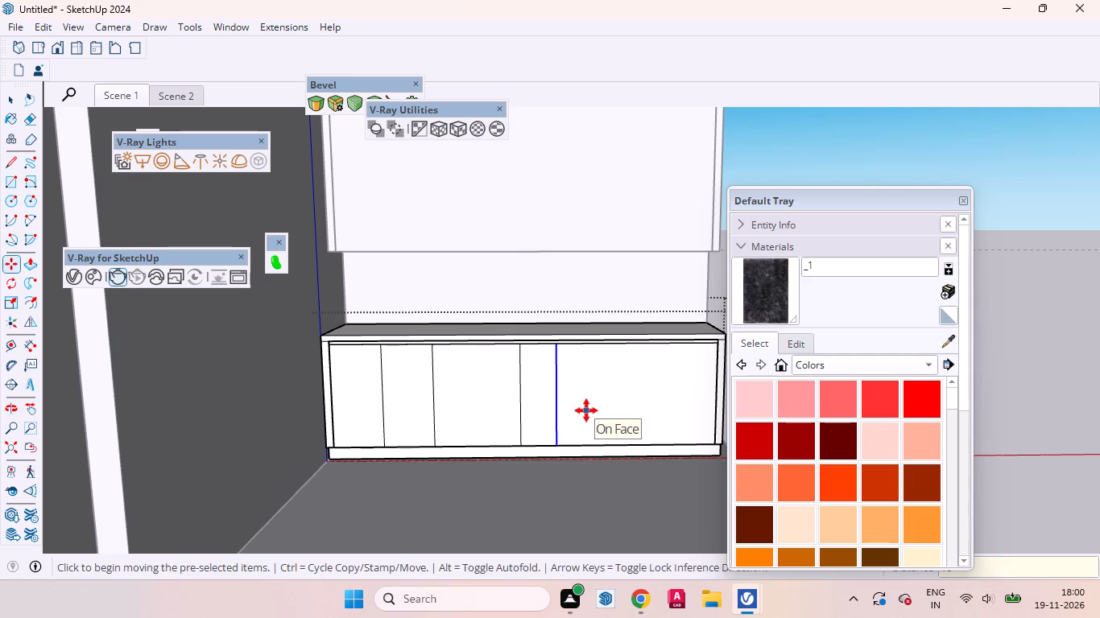
Add two more divider lines to the right on the counter front, each spaced 14 inches from the previous one.
left_click(586, 410)
type("14")
key("Return")
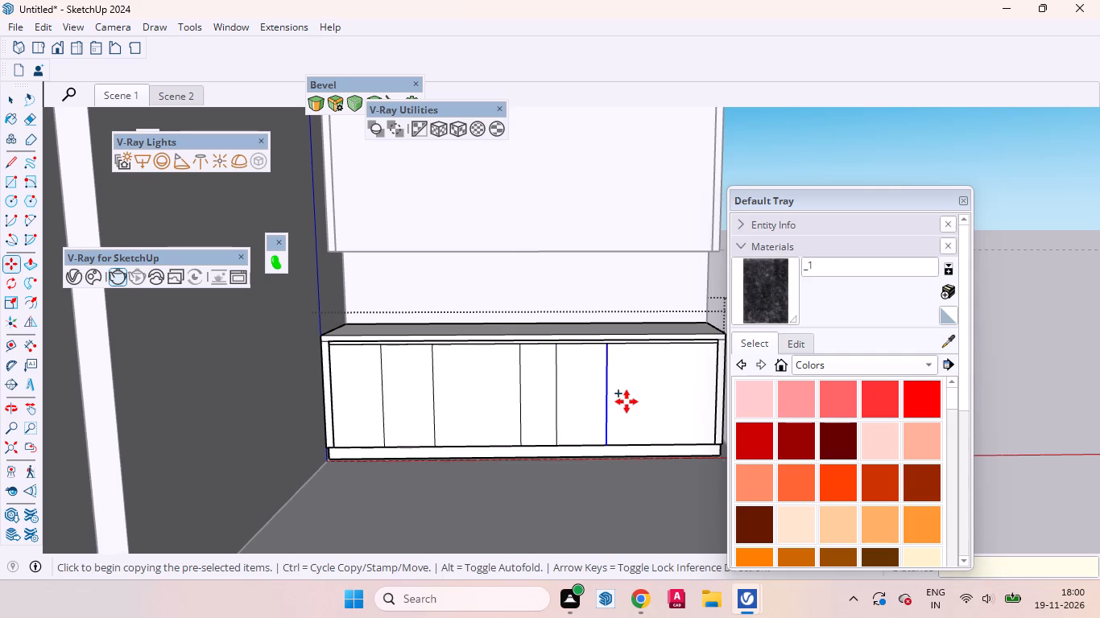
left_click(627, 402)
type("14")
key("Return")
key("space")
left_click(634, 408)
left_click(687, 398)
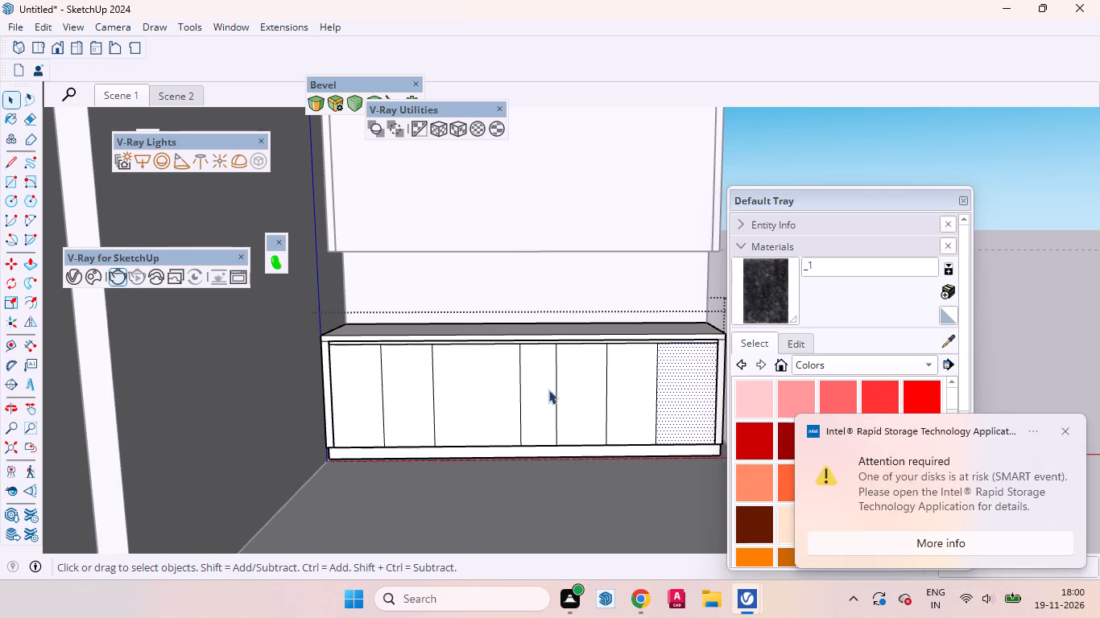
Copy all six vertical divider lines on the counter front together 3 mm to the right to form narrow gap strips.
scroll(542, 387, "down", 7)
middle_click_drag(598, 402, 540, 513)
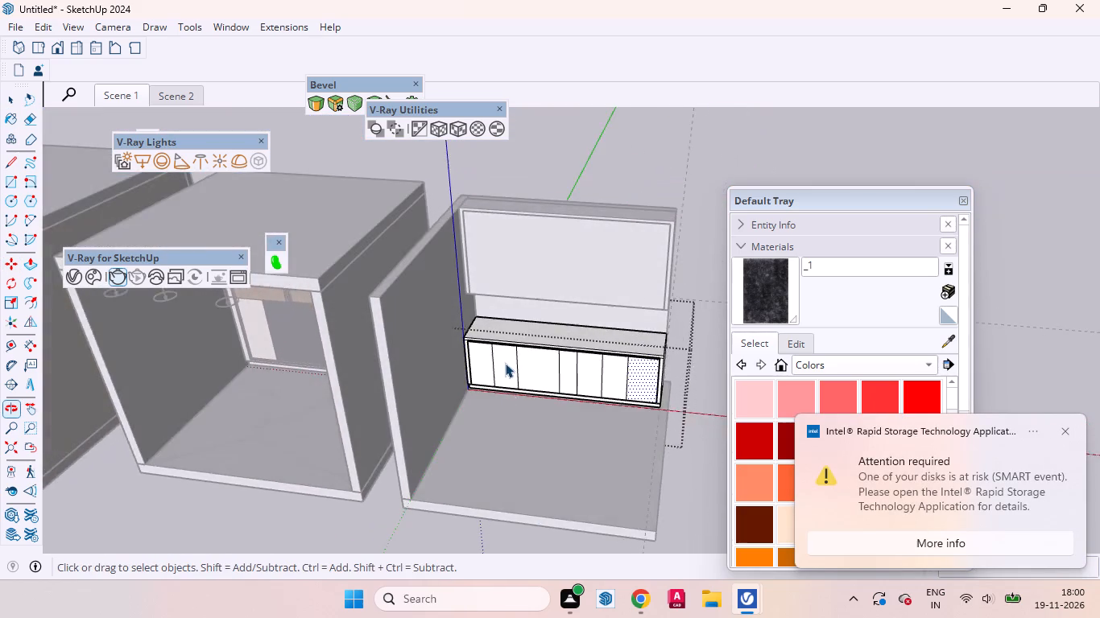
scroll(503, 362, "up", 13)
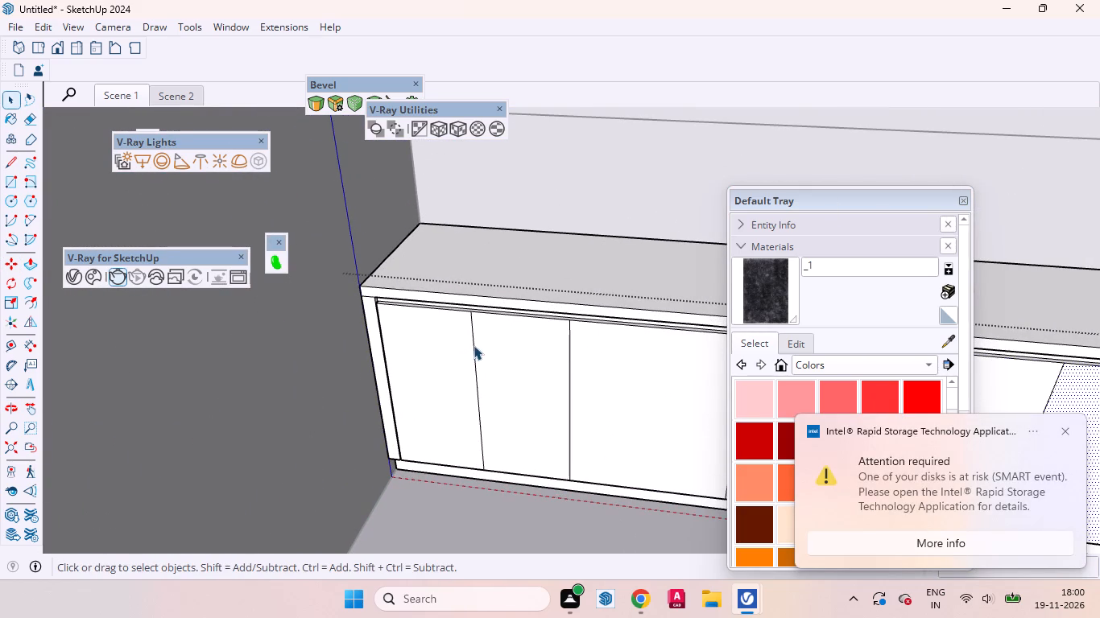
left_click(473, 344)
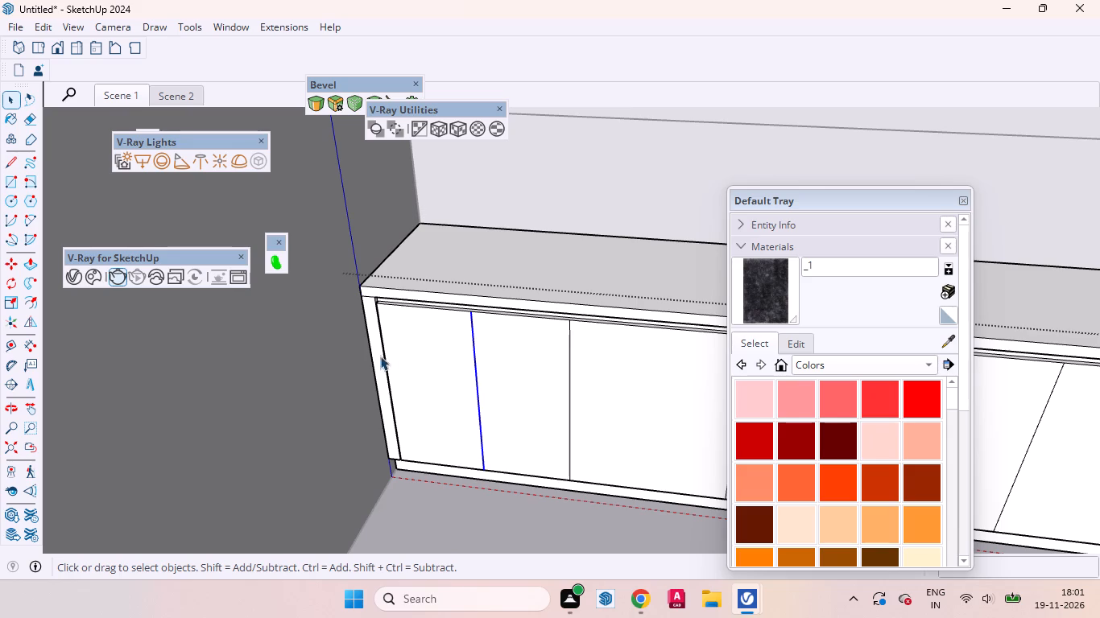
scroll(408, 359, "down", 8)
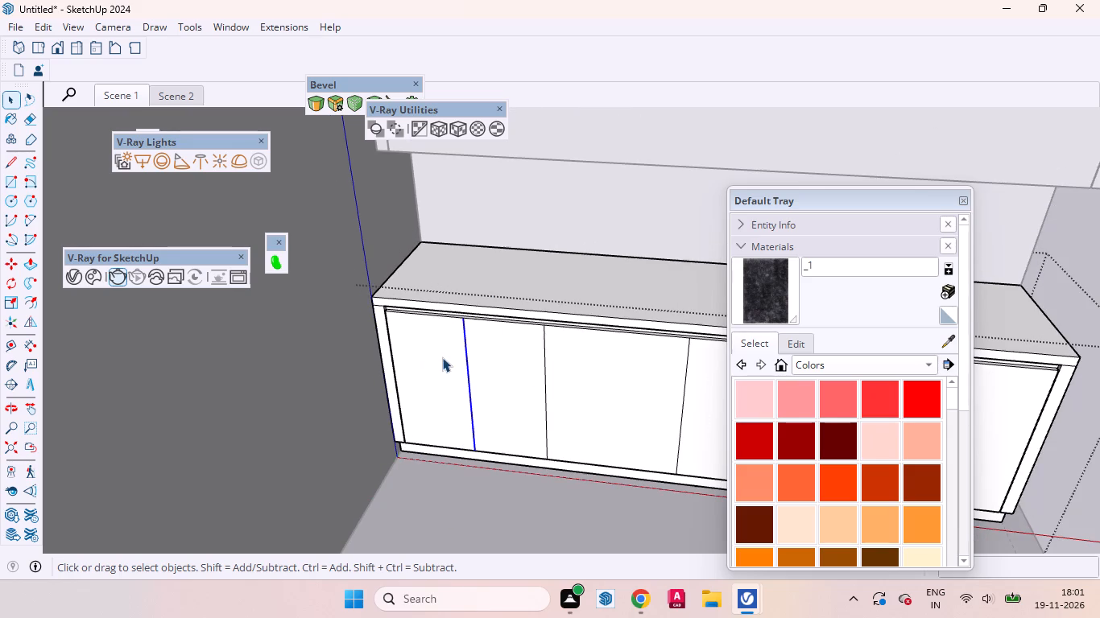
scroll(442, 357, "down", 5)
scroll(511, 400, "down", 3)
middle_click_drag(536, 428, 553, 354)
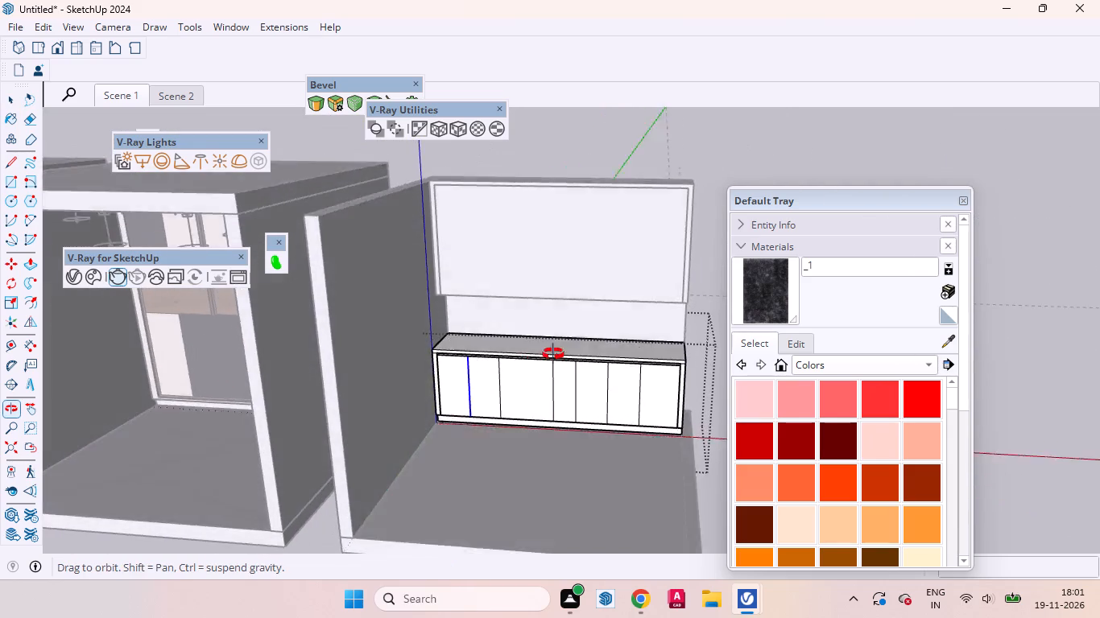
middle_click_drag(553, 354, 566, 341)
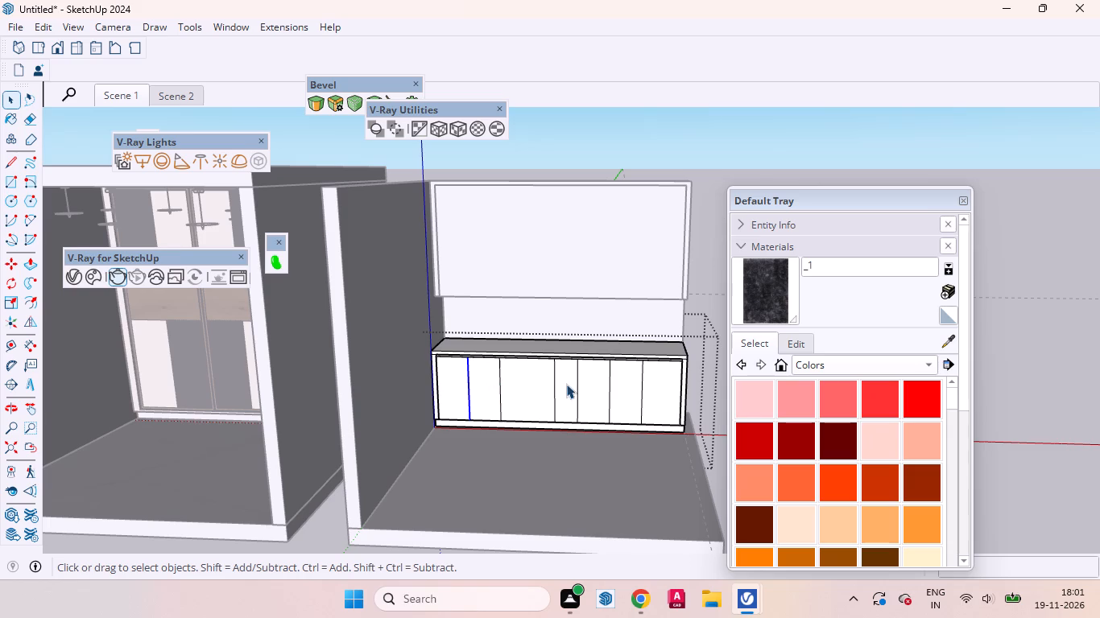
left_click(500, 378, "ctrl")
scroll(592, 389, "up", 6)
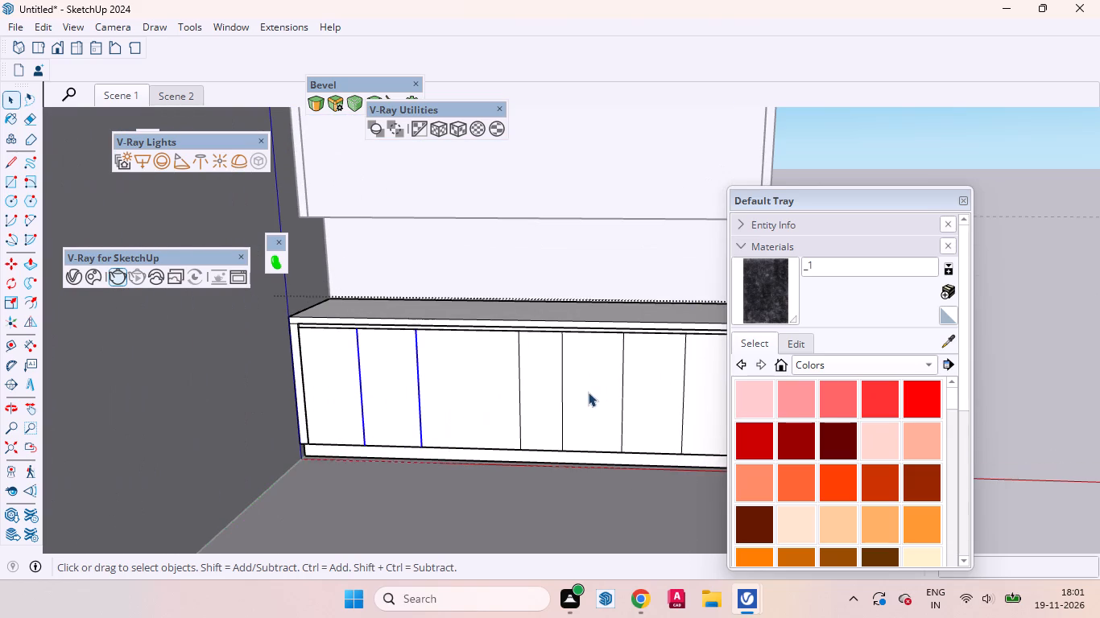
left_click(518, 373, "ctrl")
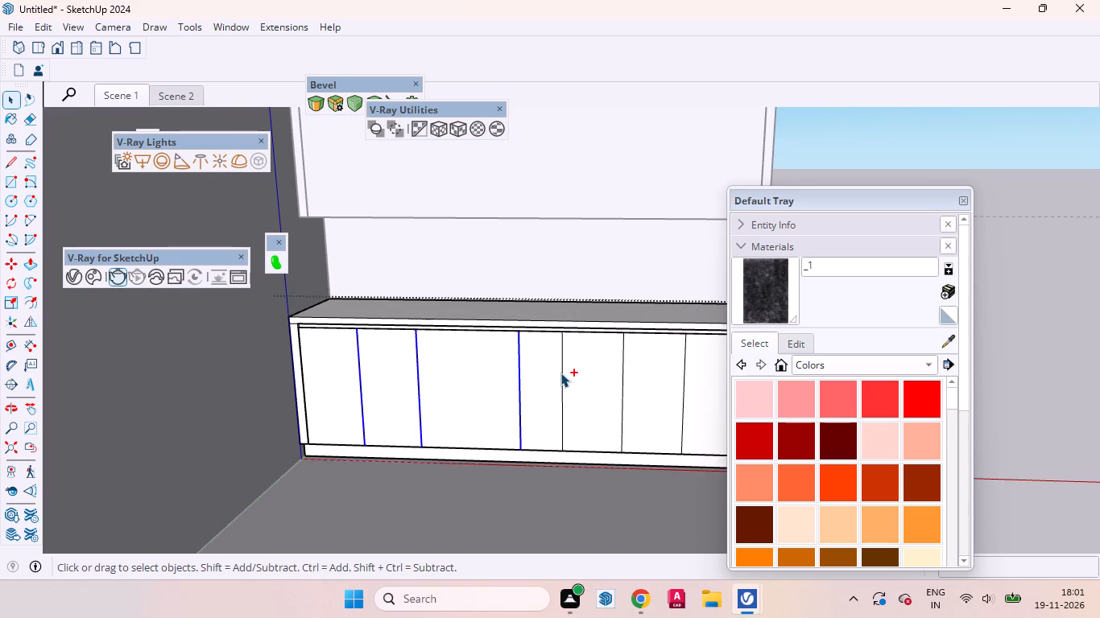
left_click(560, 373, "ctrl")
left_click(623, 369, "ctrl")
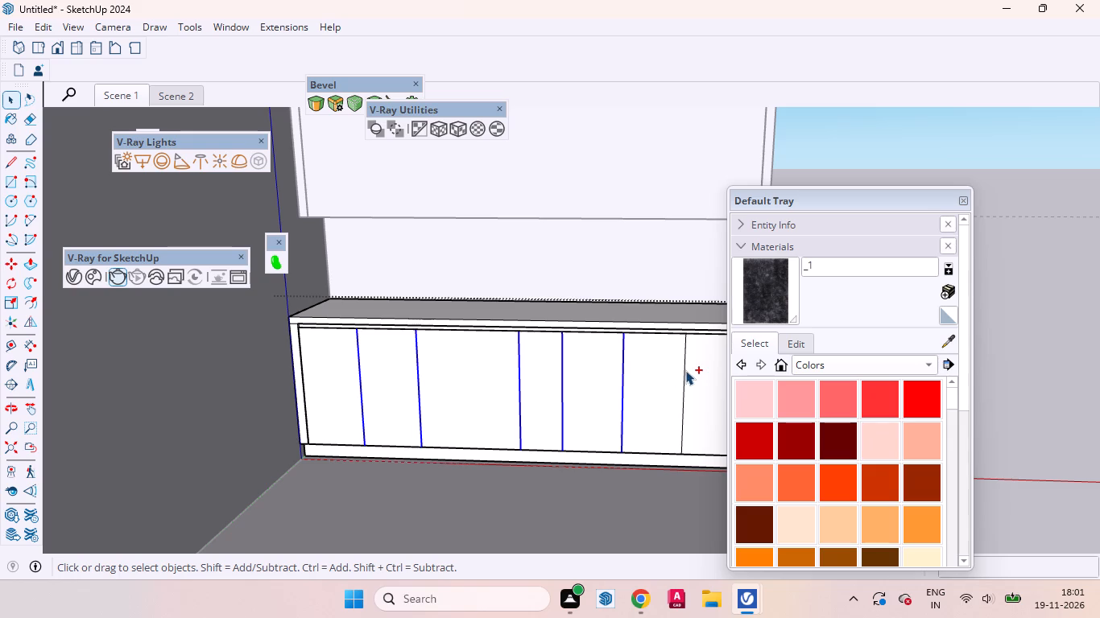
left_click(685, 370, "ctrl")
scroll(368, 389, "down", 3, "ctrl")
scroll(440, 387, "up", 2, "ctrl")
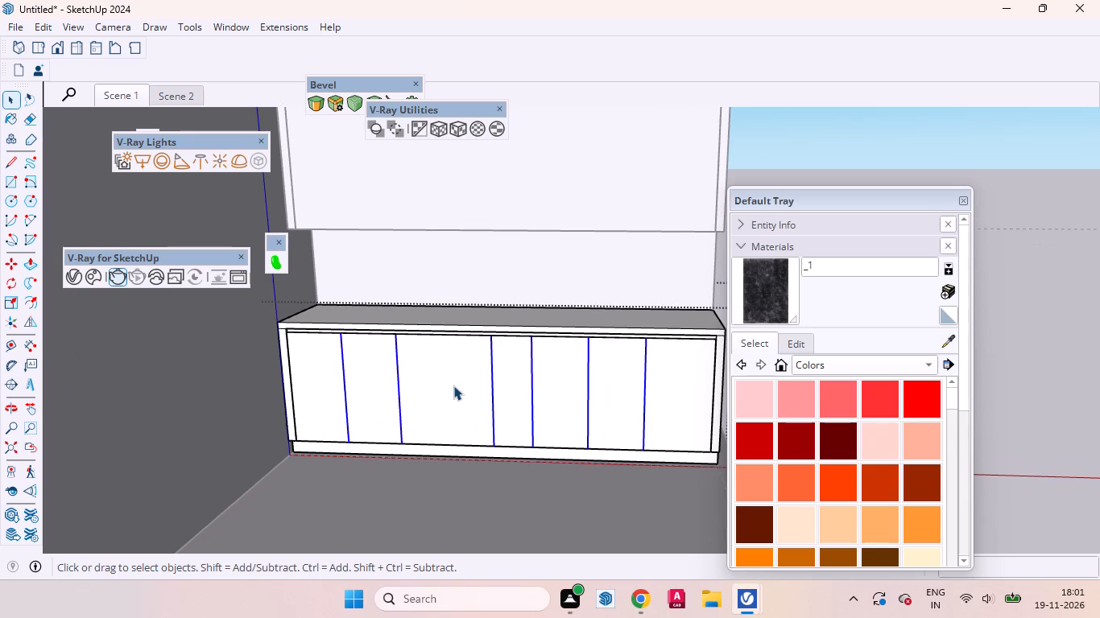
key("m")
scroll(401, 393, "up", 2)
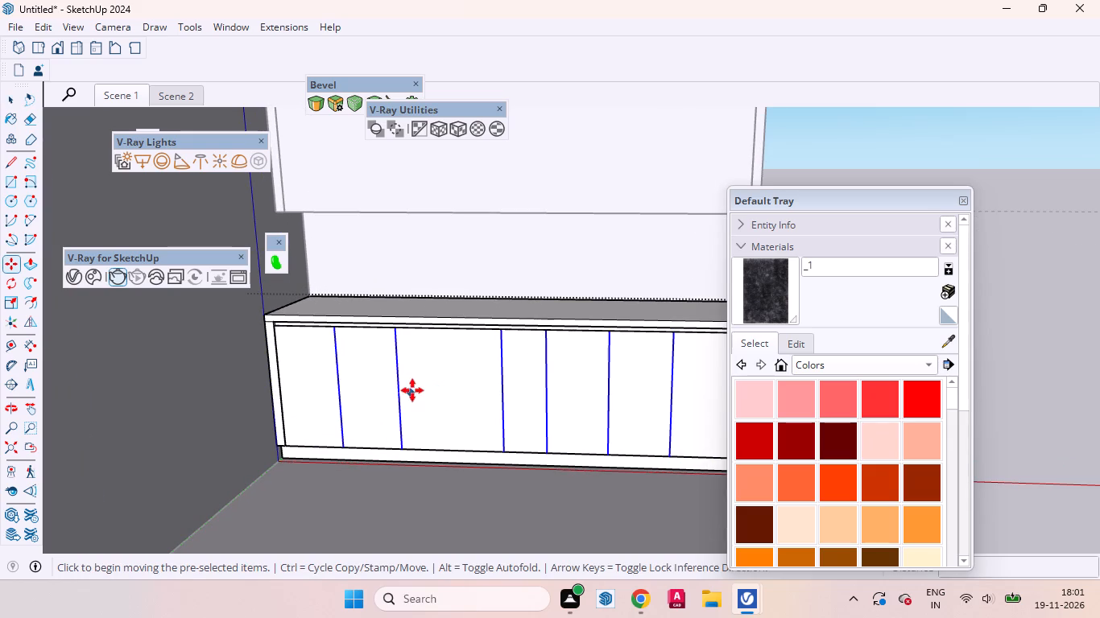
left_click(414, 389)
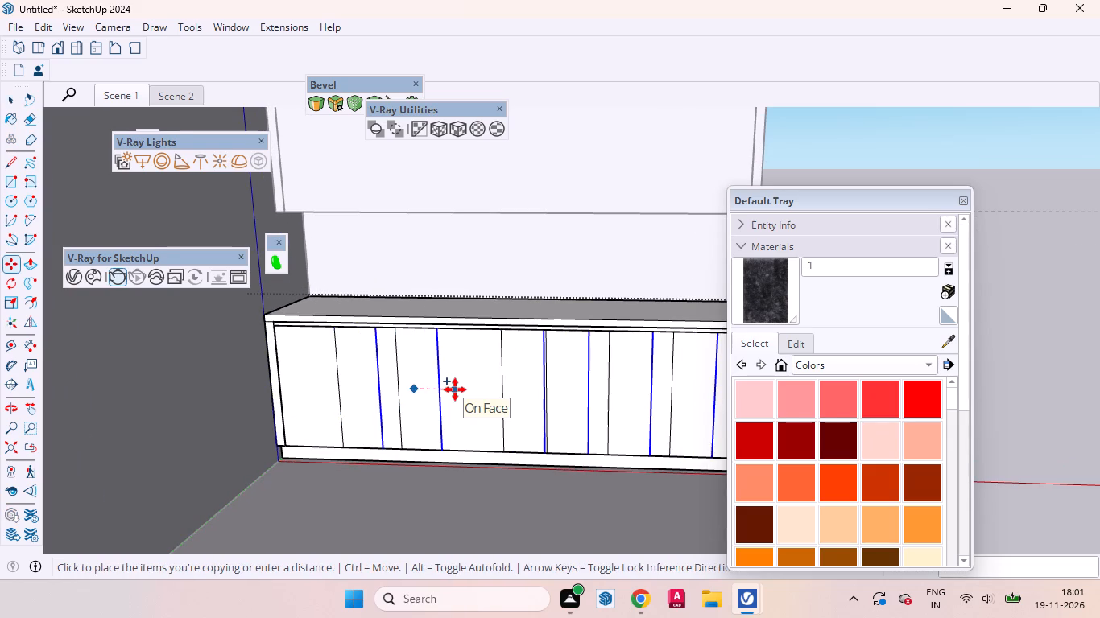
type("3mm")
key("Return")
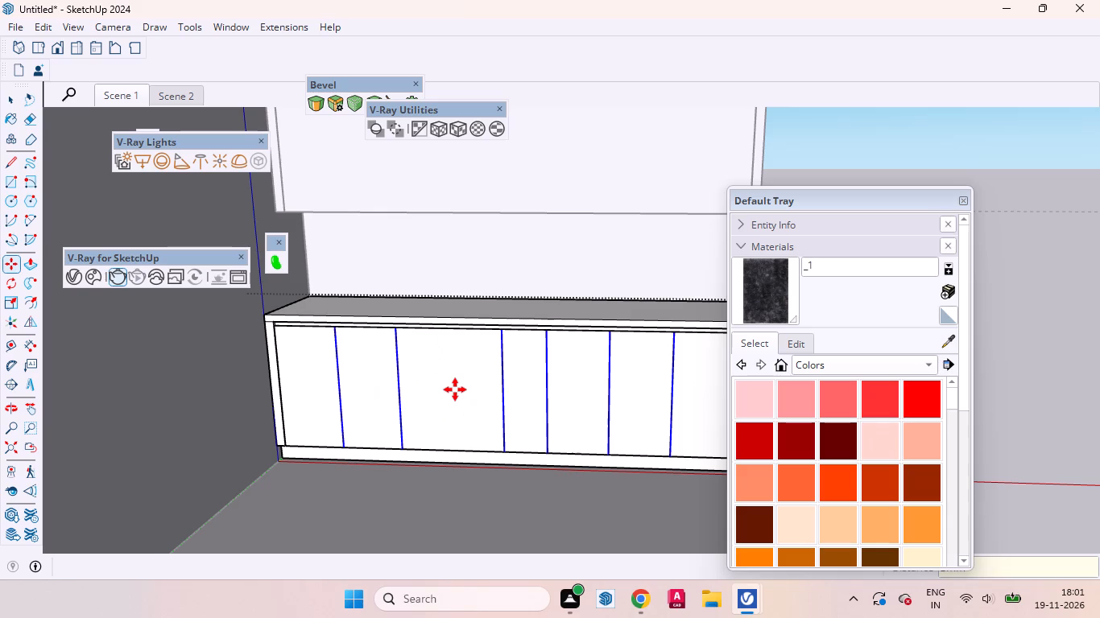
key("space")
Push the first and second 3 mm gap strips from the left into the counter front by about 11/16 inch.
left_click(383, 394)
scroll(323, 340, "up", 11)
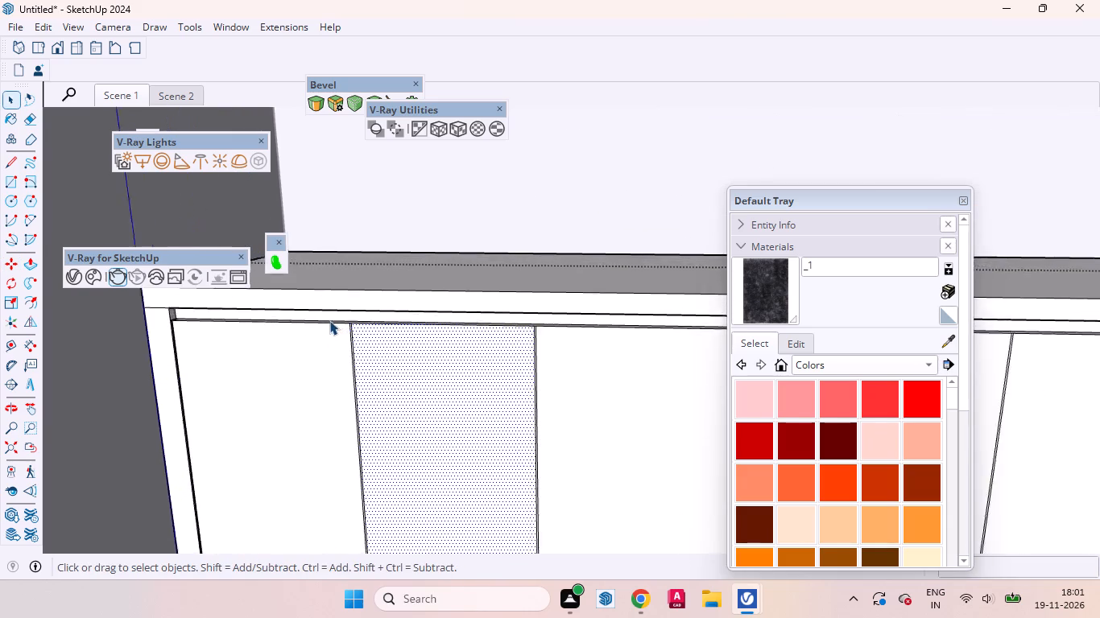
scroll(329, 320, "up", 20)
scroll(329, 320, "up", 2)
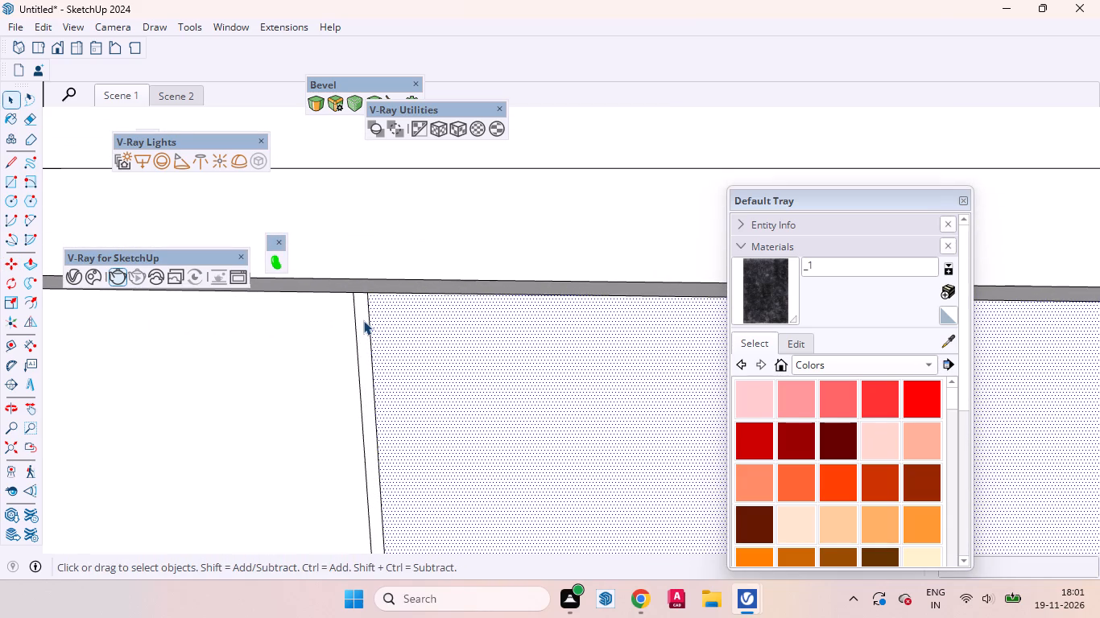
left_click(363, 320)
key("p")
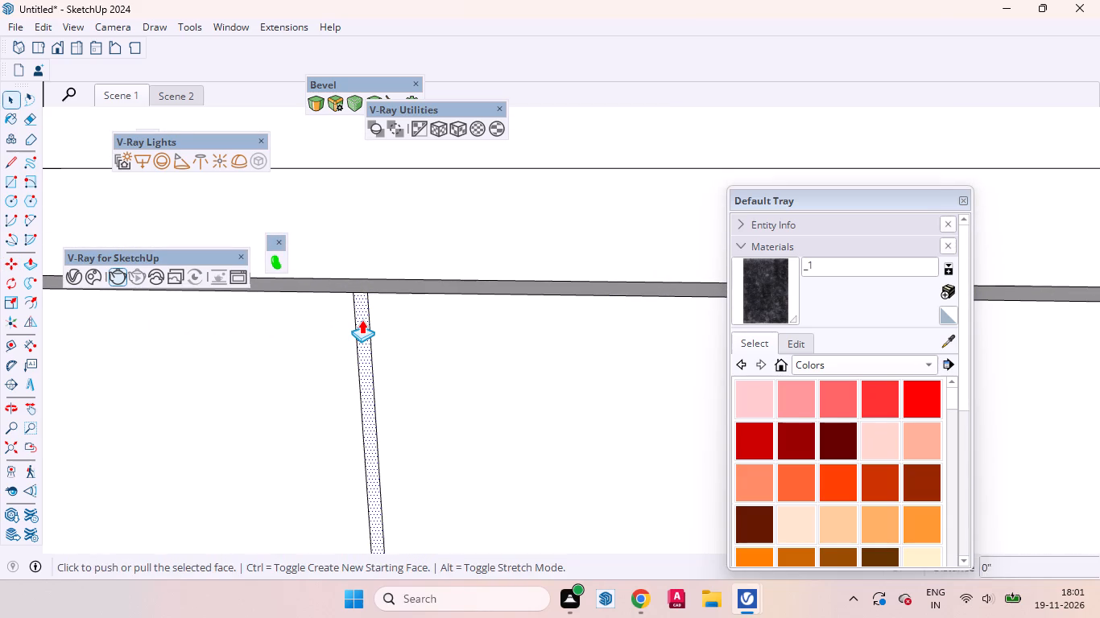
double_click(362, 319)
scroll(354, 349, "down", 11)
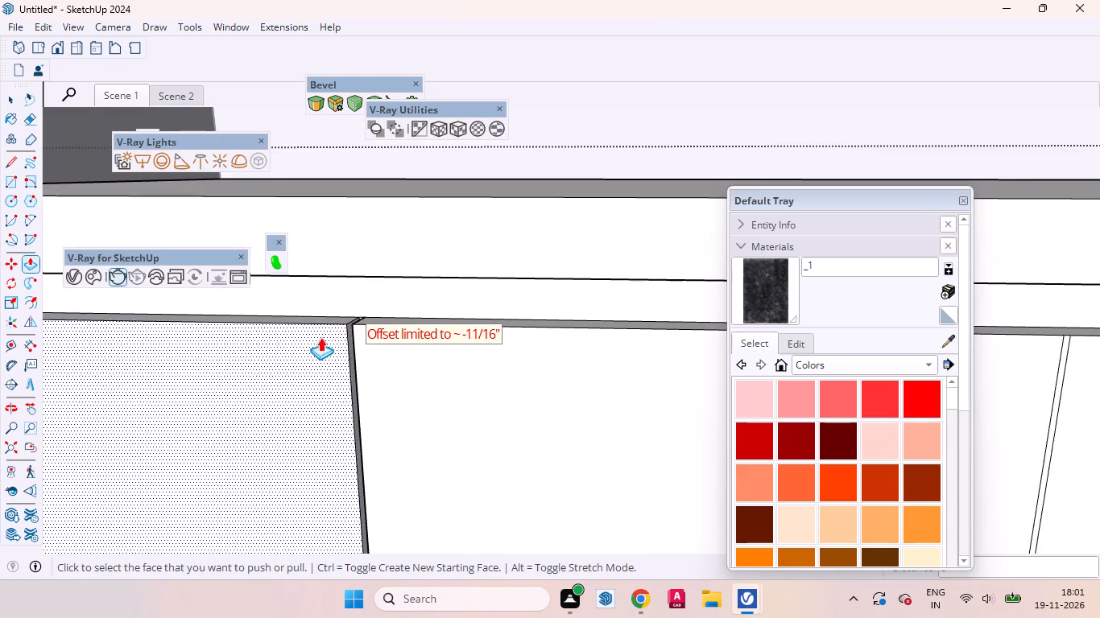
scroll(320, 337, "down", 20)
scroll(320, 337, "down", 4)
scroll(320, 311, "up", 1)
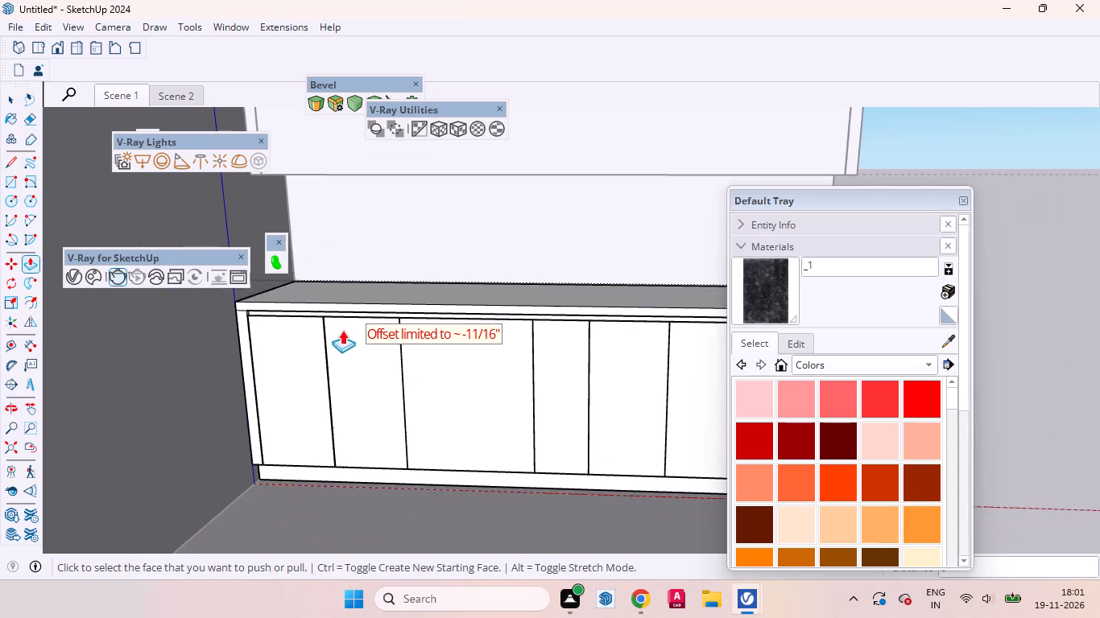
scroll(346, 332, "up", 6)
scroll(432, 375, "up", 11)
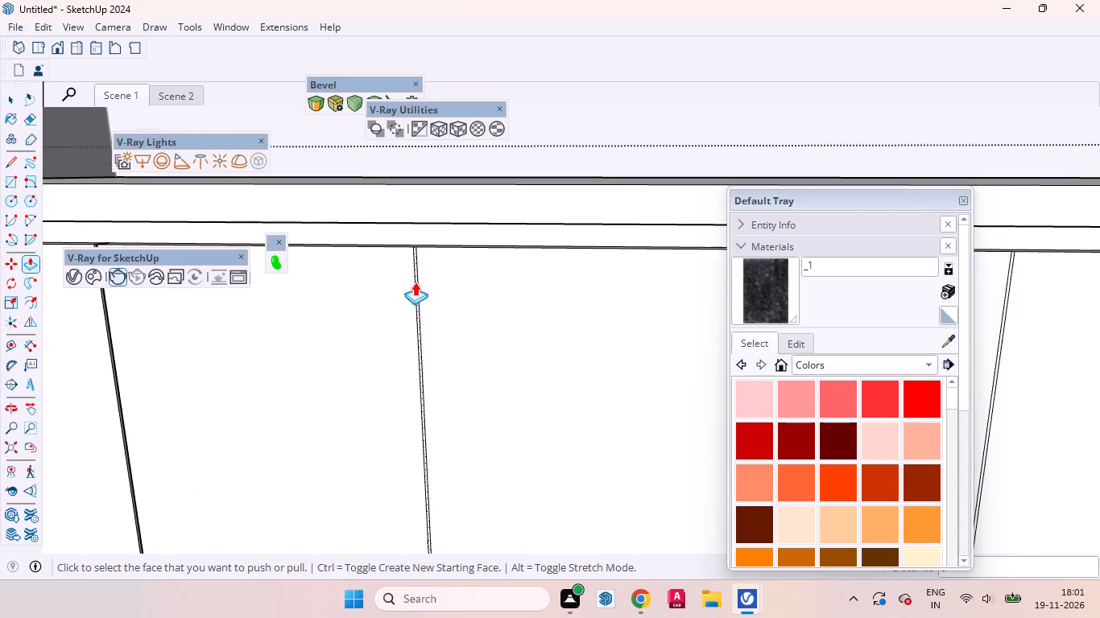
scroll(415, 282, "up", 12)
double_click(417, 249)
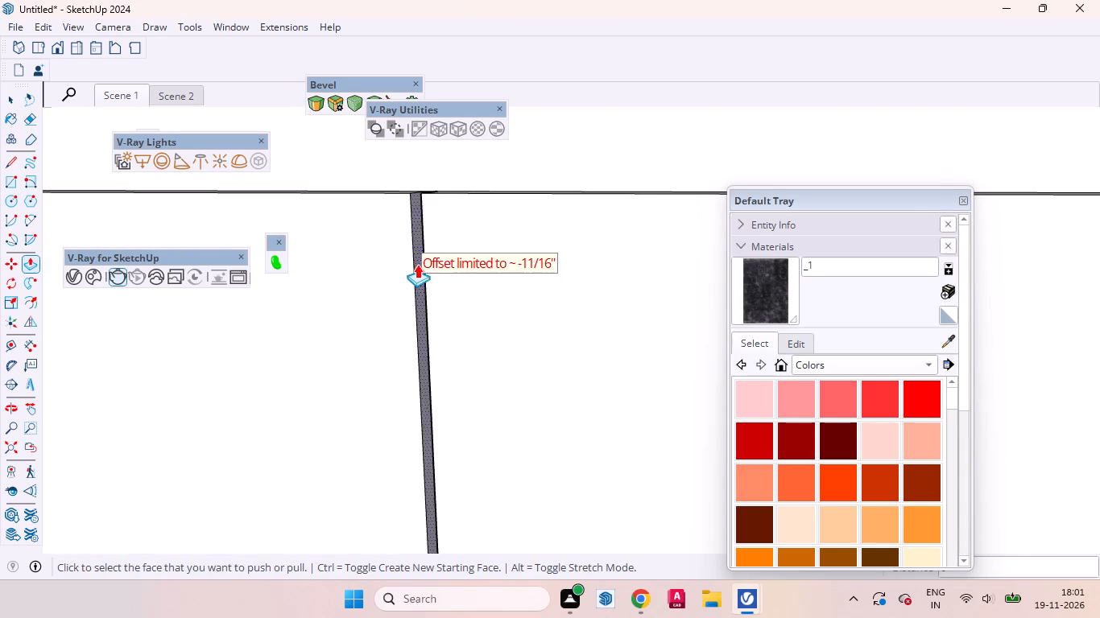
Push in the third and fourth 3 mm gap strips, either side of the narrow 10-inch panel, by about 11/16 inch.
scroll(390, 340, "down", 6)
scroll(367, 354, "up", 1)
scroll(367, 354, "down", 20)
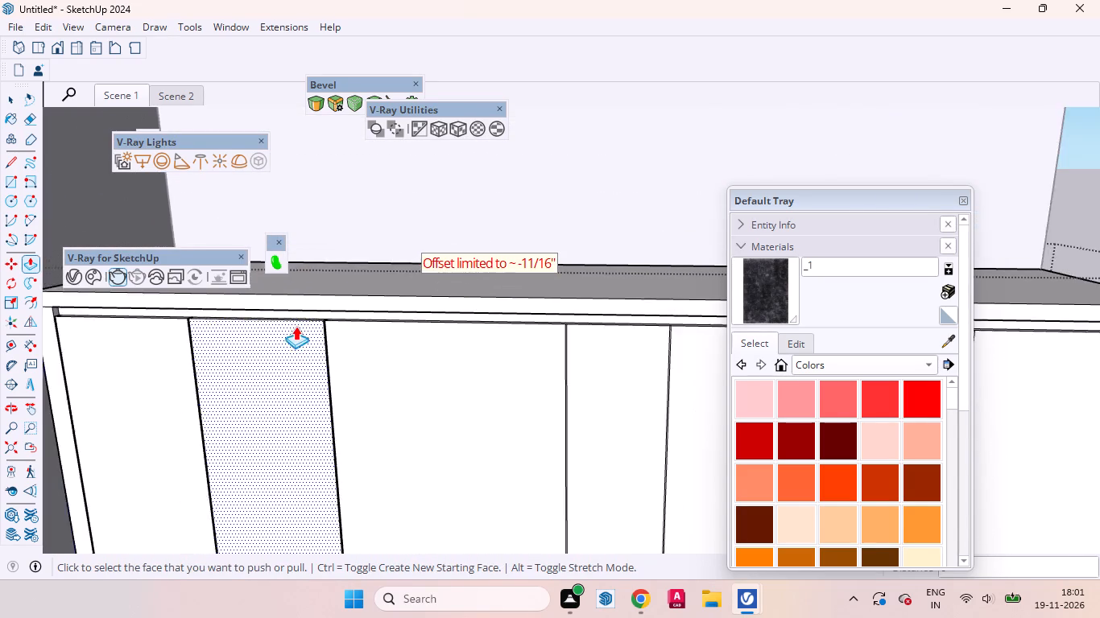
scroll(296, 326, "down", 2)
scroll(456, 336, "up", 17)
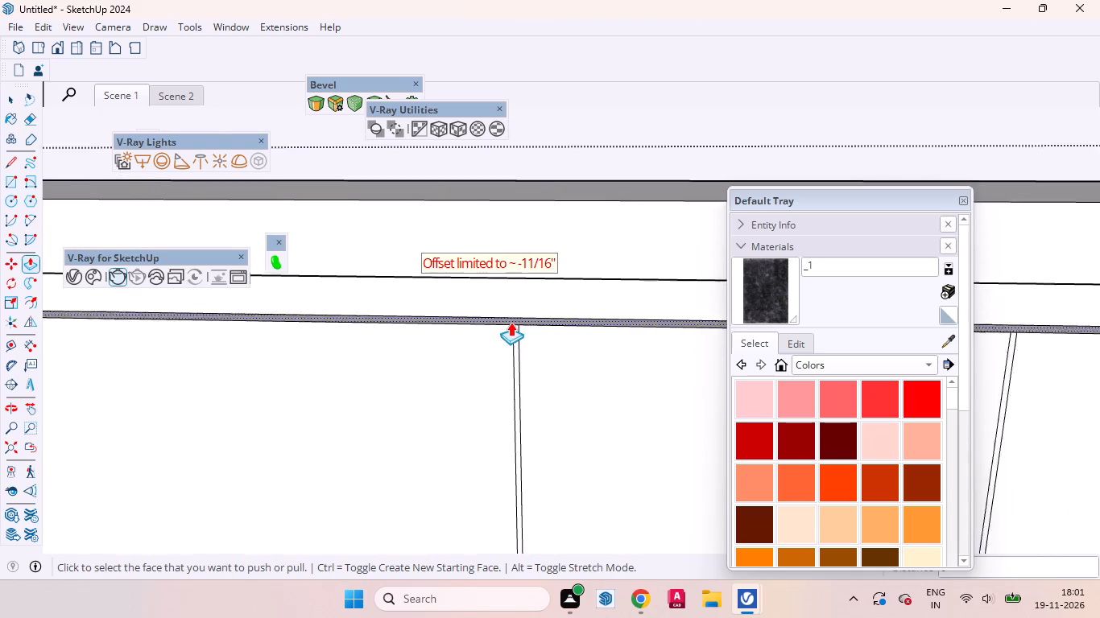
scroll(511, 322, "up", 5)
double_click(517, 331)
scroll(444, 353, "down", 9)
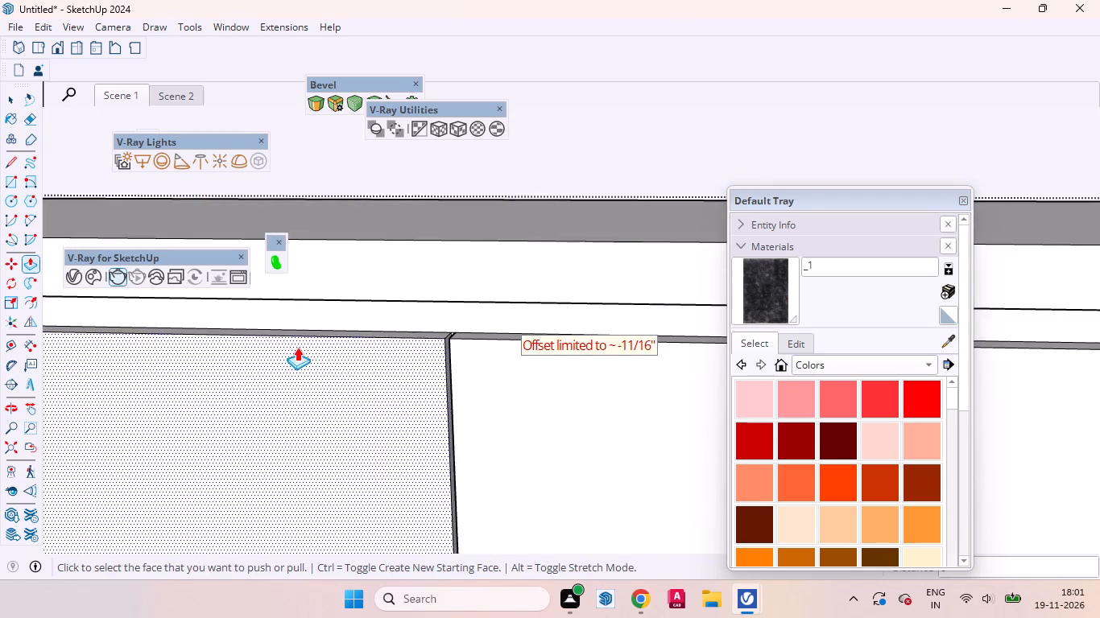
scroll(297, 347, "down", 11)
scroll(446, 350, "up", 12)
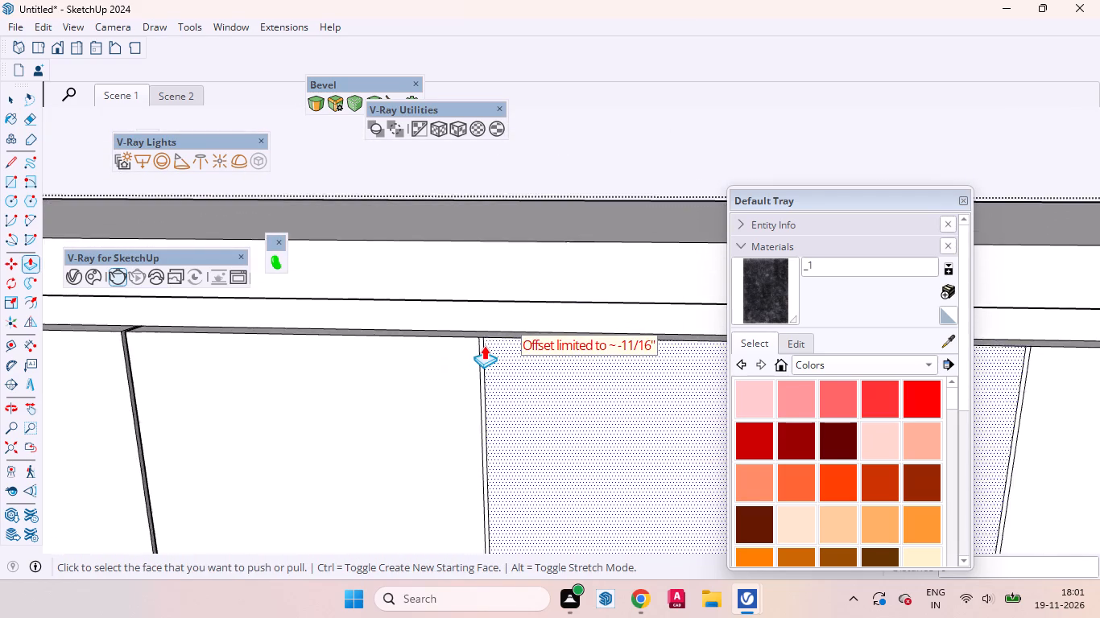
scroll(484, 345, "up", 8)
double_click(473, 335)
Push the remaining two 3 mm gap strips at the right of the counter front in by about 11/16 inch.
scroll(417, 364, "down", 3)
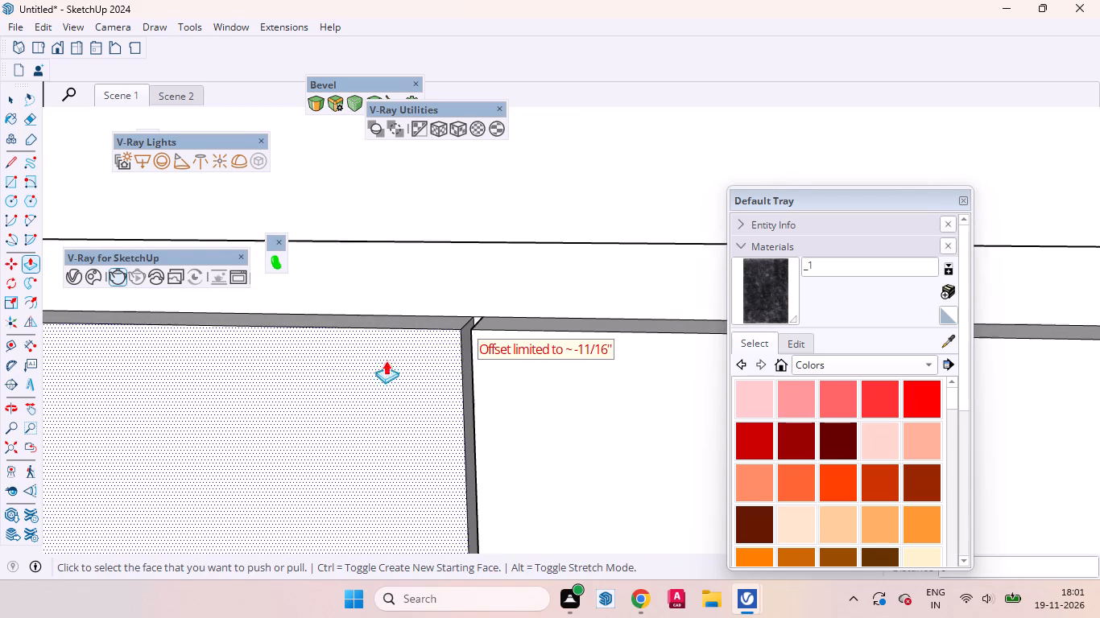
scroll(386, 360, "down", 20)
scroll(386, 360, "down", 3)
scroll(468, 365, "up", 2)
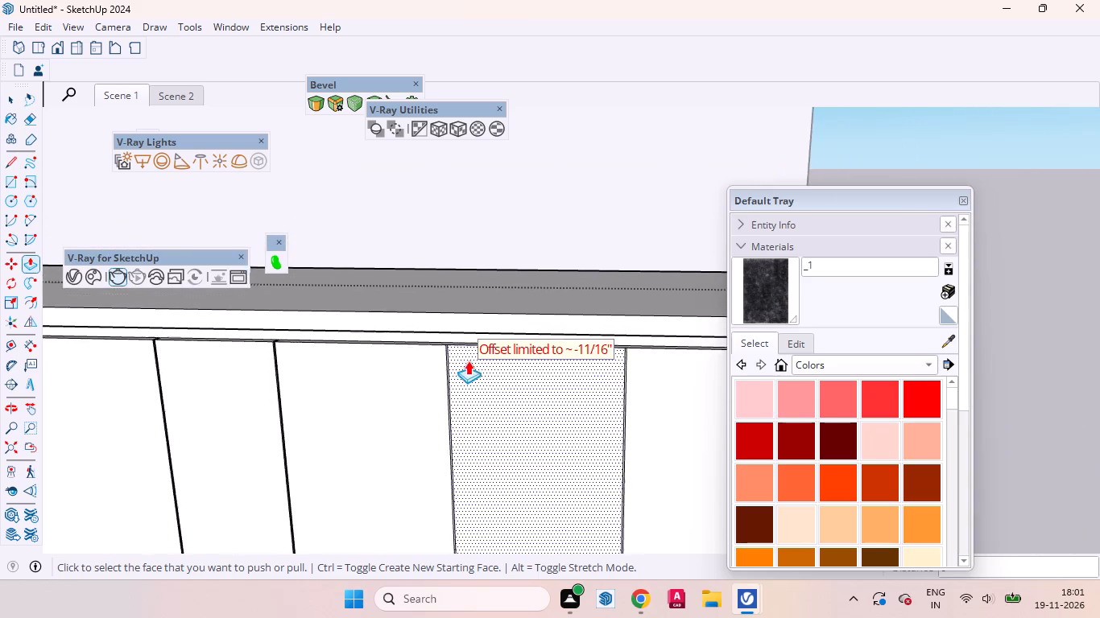
scroll(468, 360, "up", 19)
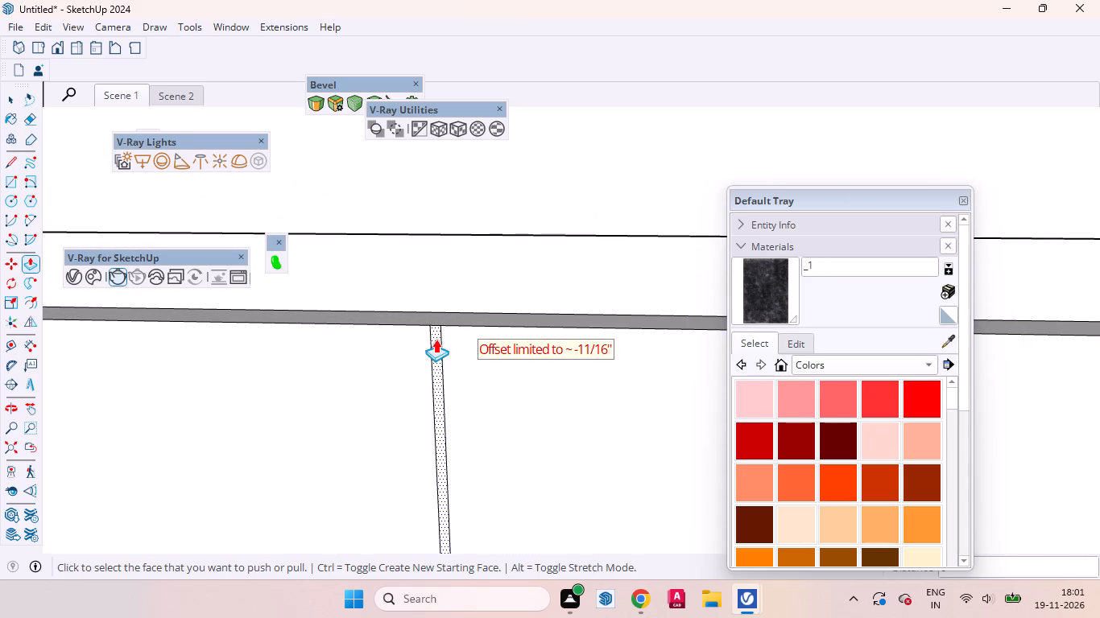
double_click(436, 339)
scroll(373, 365, "down", 20)
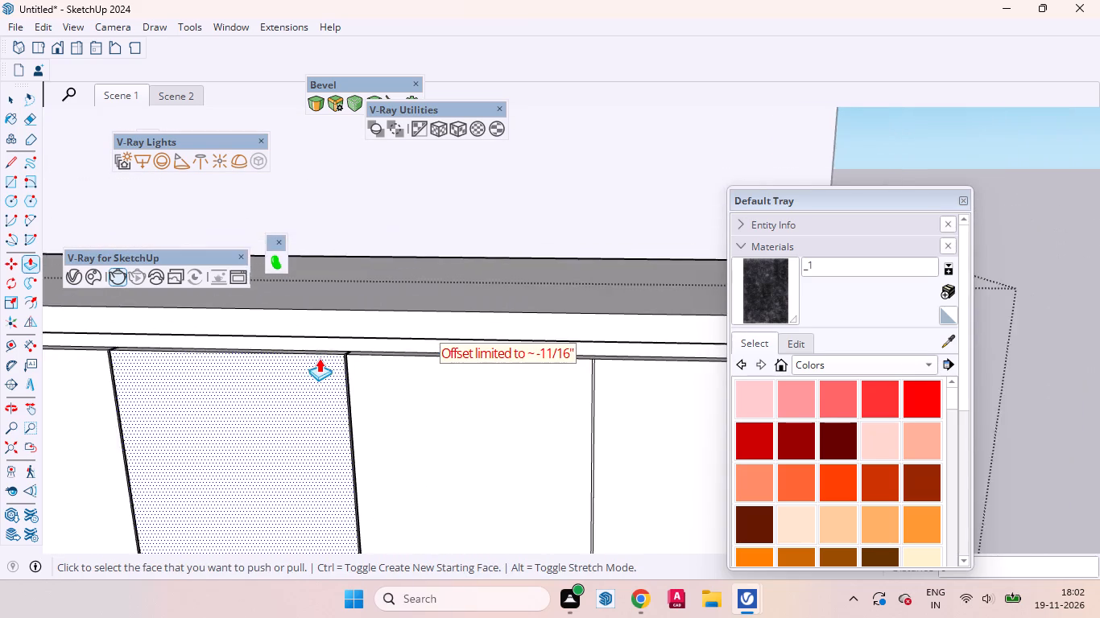
scroll(319, 358, "down", 4)
scroll(480, 396, "up", 16)
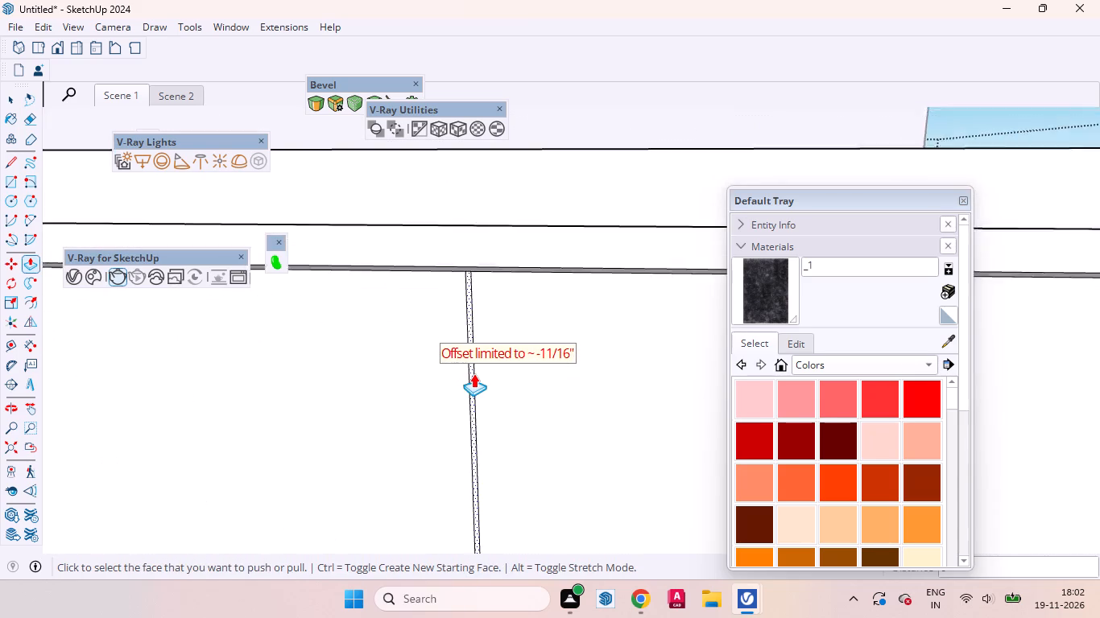
double_click(472, 374)
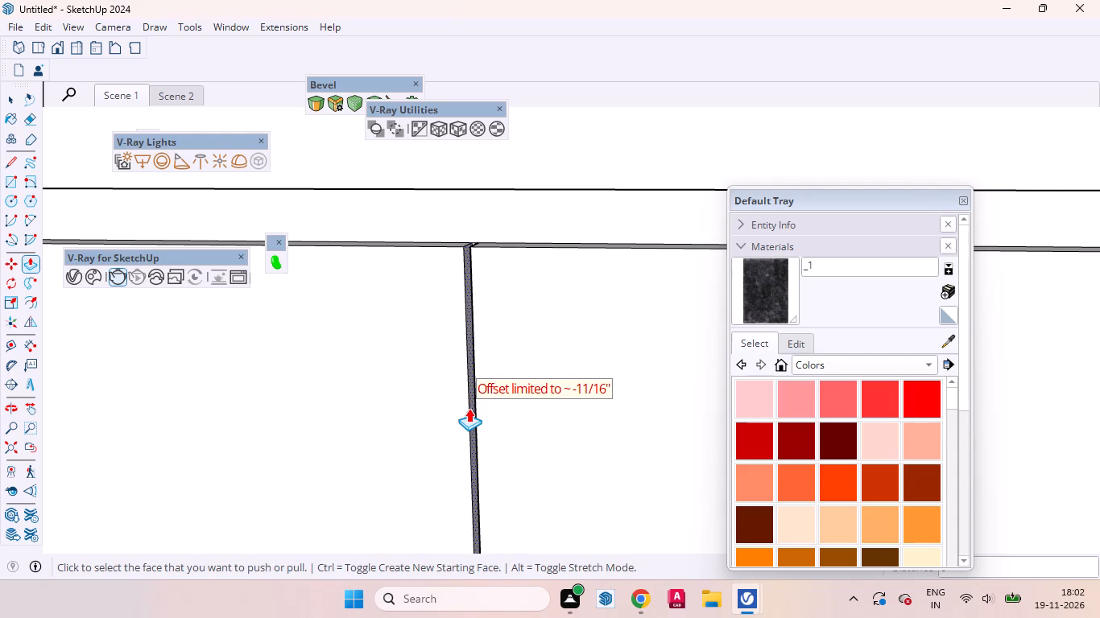
key("space")
Draw two horizontal lines across the wide drawer panel, one at mid-height and one at the midpoint of its upper half.
scroll(551, 309, "down", 8)
scroll(434, 349, "up", 1)
scroll(434, 349, "down", 1)
scroll(443, 348, "up", 1)
scroll(453, 348, "down", 20)
scroll(453, 348, "down", 4)
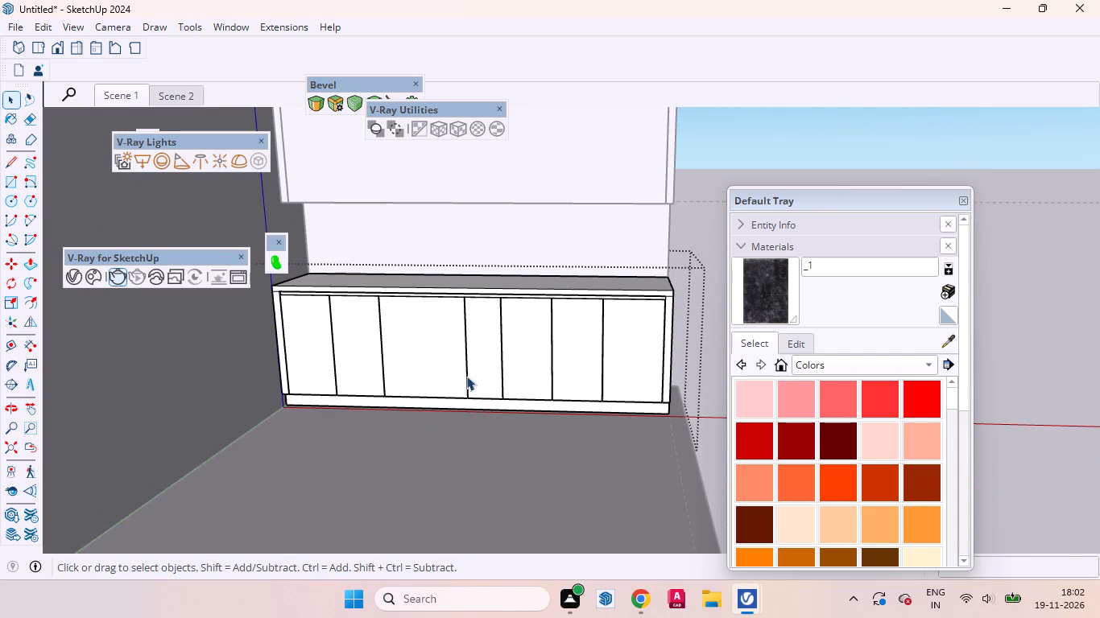
left_click(387, 360)
scroll(420, 344, "up", 3)
key("l")
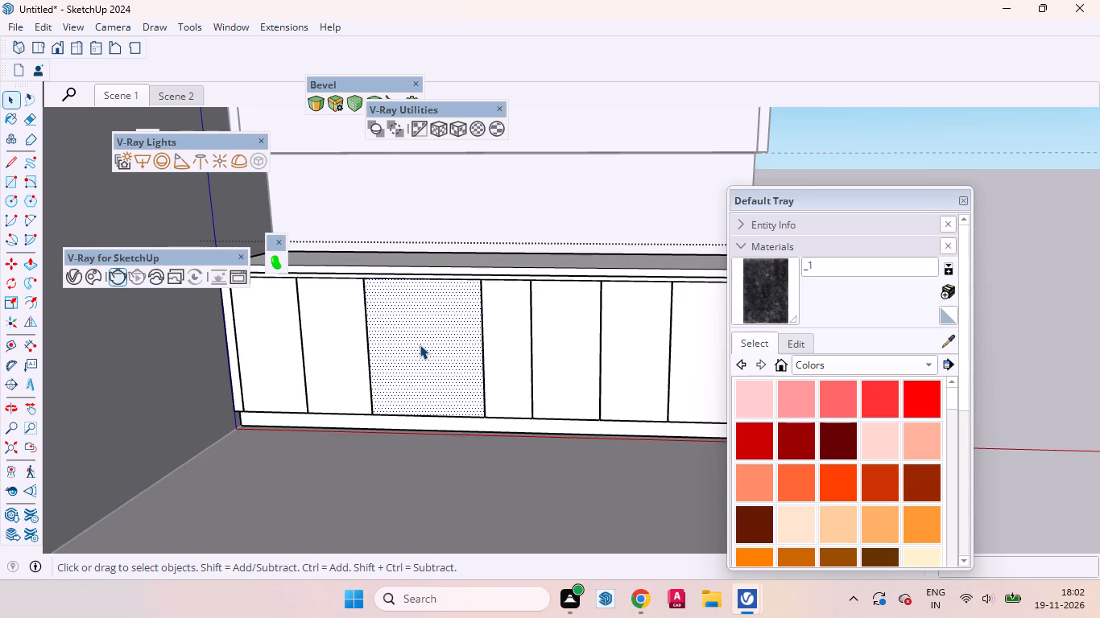
left_click(370, 351)
left_click(482, 355)
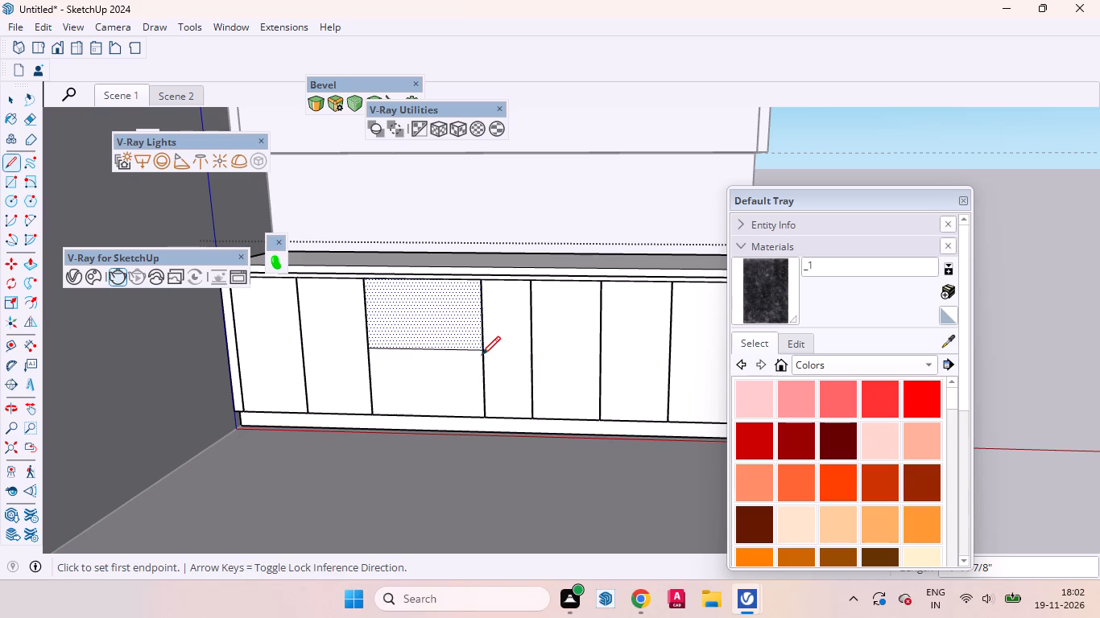
left_click(365, 311)
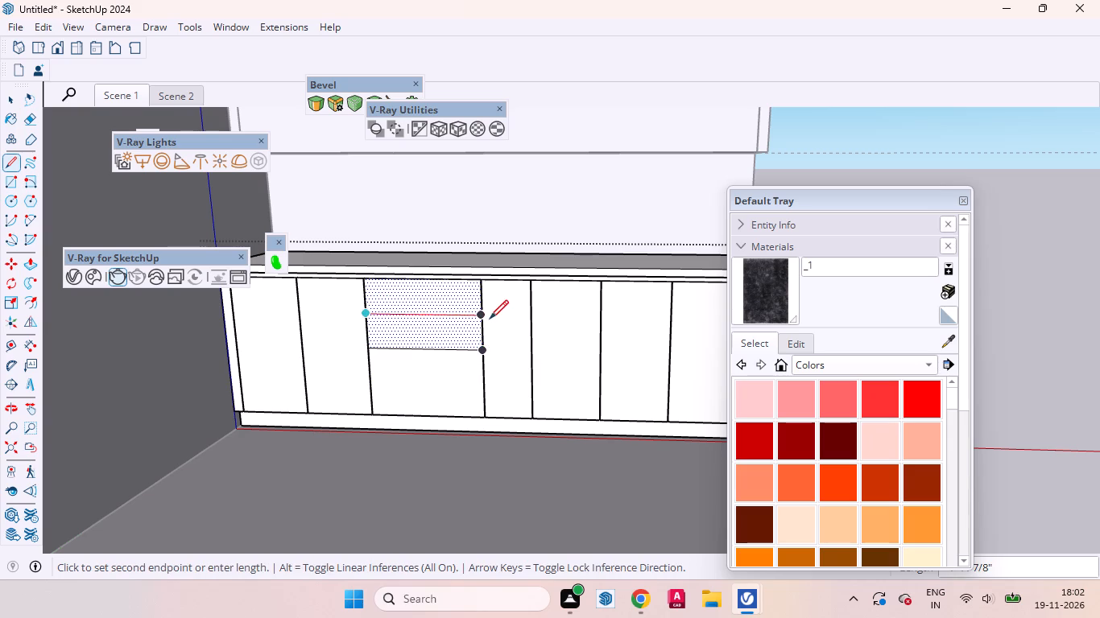
left_click(482, 319)
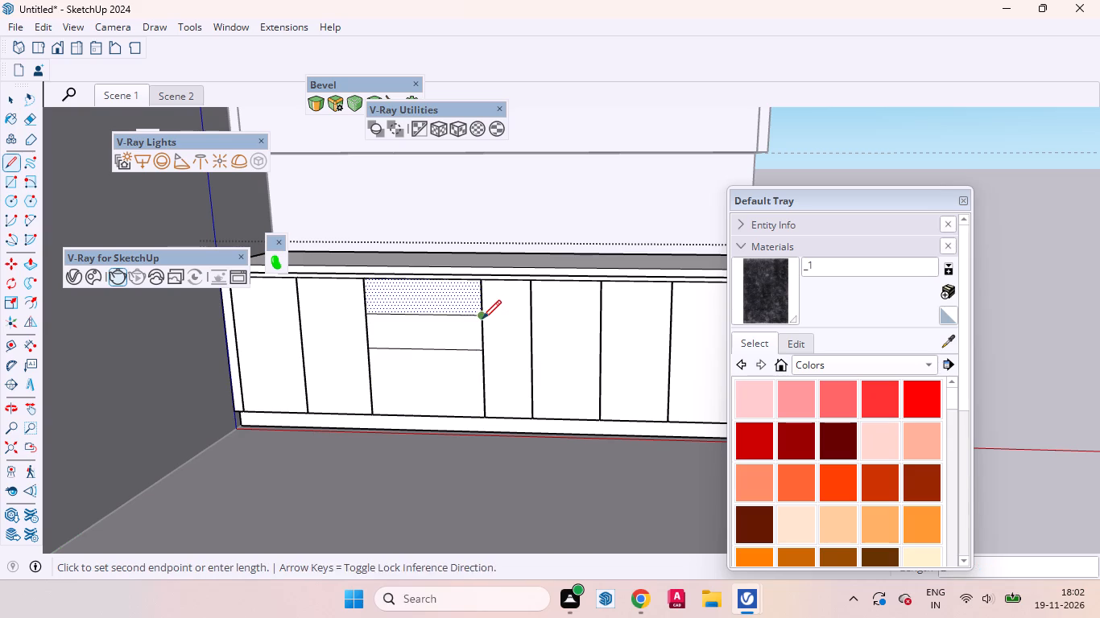
key("space")
Copy the wide panel's mid-height line 25 mm downward.
left_click(439, 349)
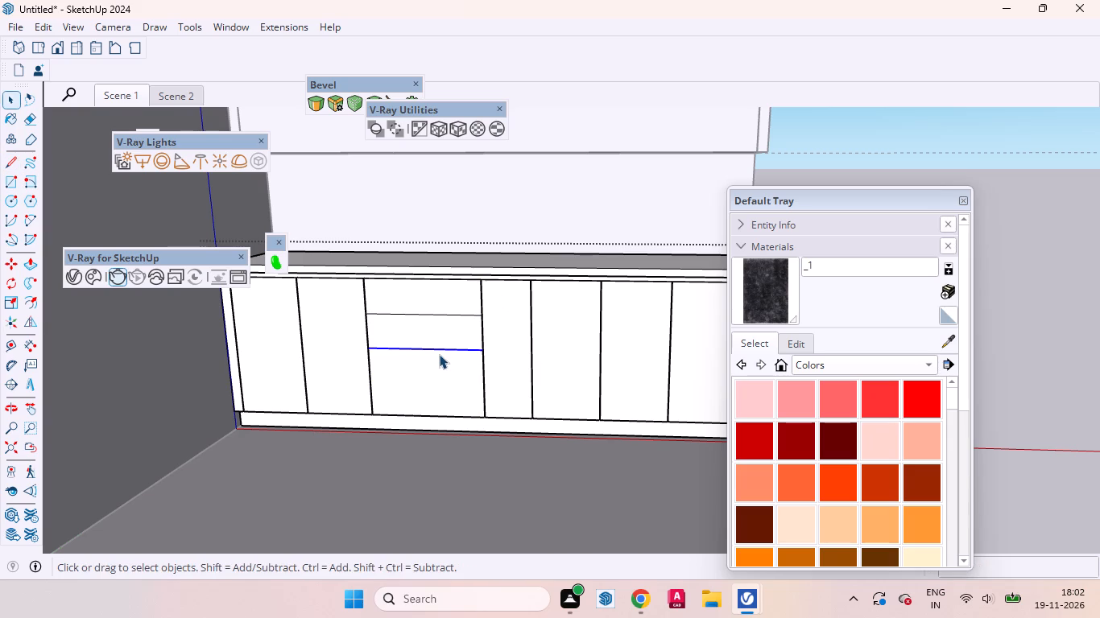
key("m")
left_click(439, 354)
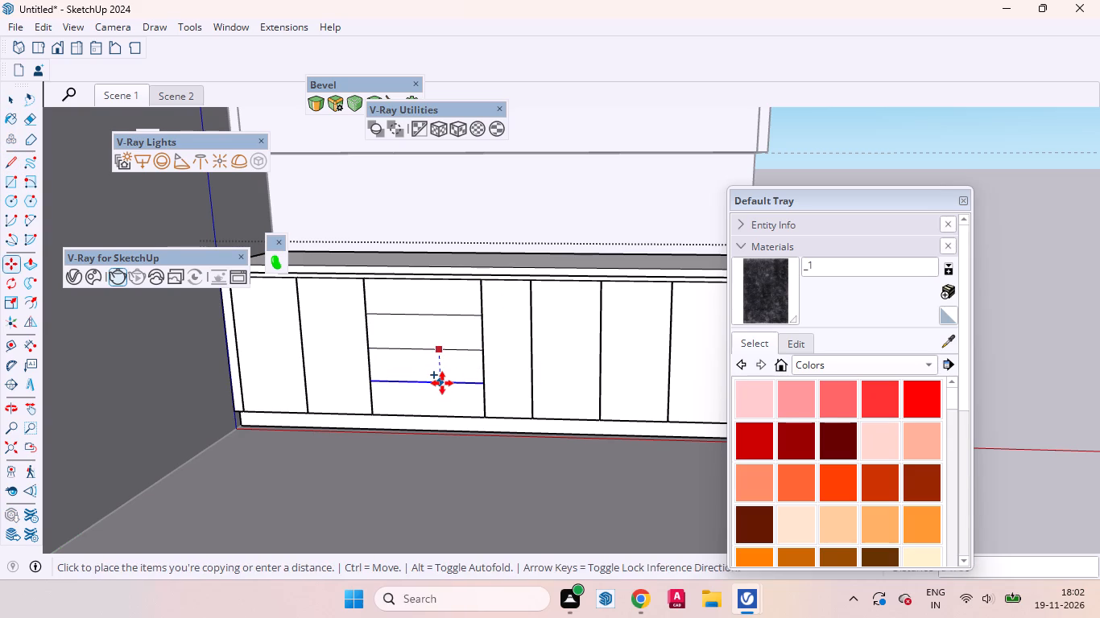
type("25mm")
key("Return")
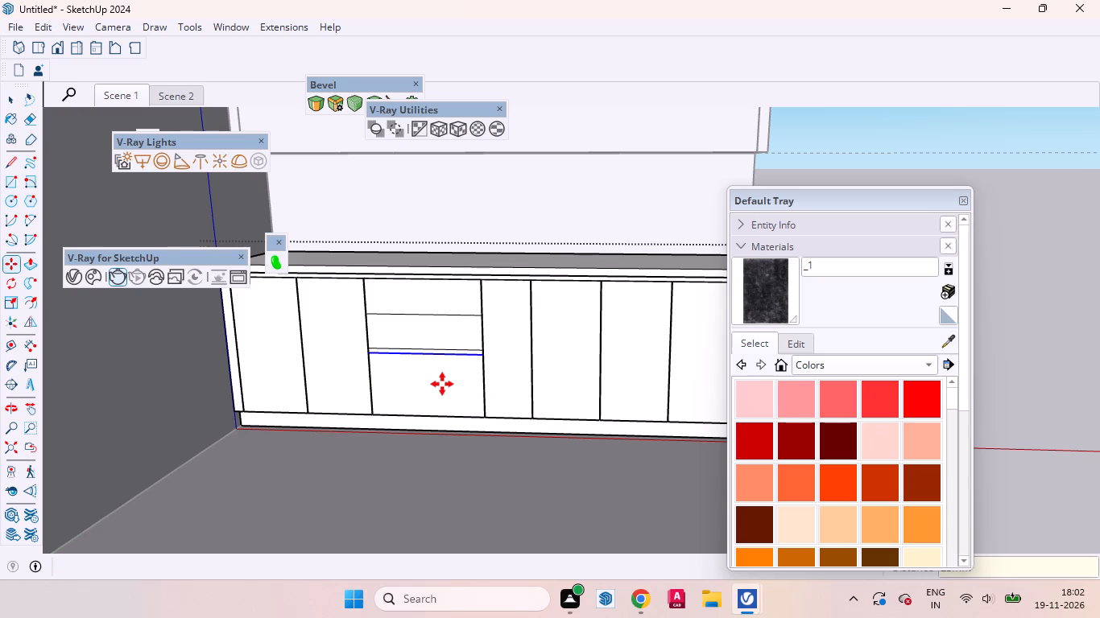
key("space")
Push the 25 mm strip at the middle of the wide drawer panel in by about 11/16 inch.
left_click(442, 384)
scroll(404, 336, "up", 5)
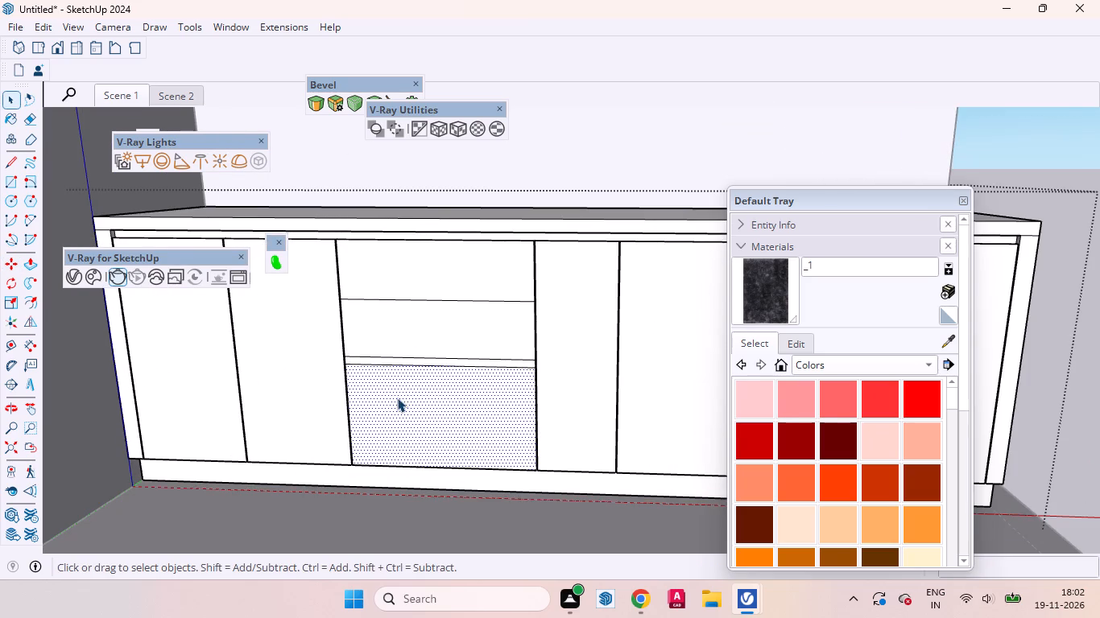
scroll(302, 388, "up", 2)
scroll(380, 364, "up", 12)
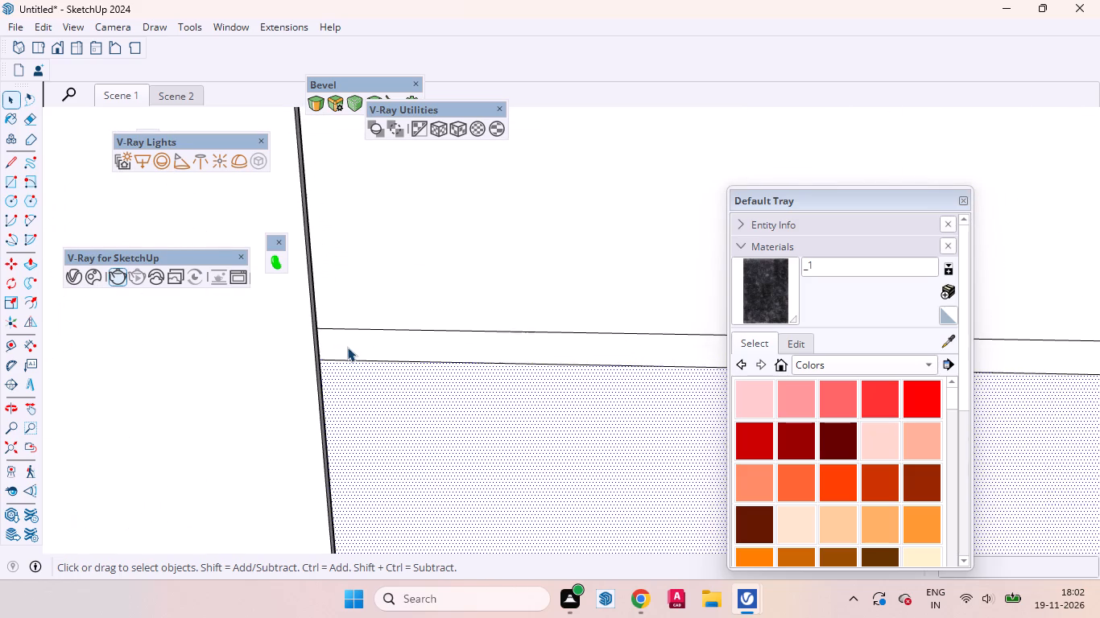
left_click(349, 345)
key("p")
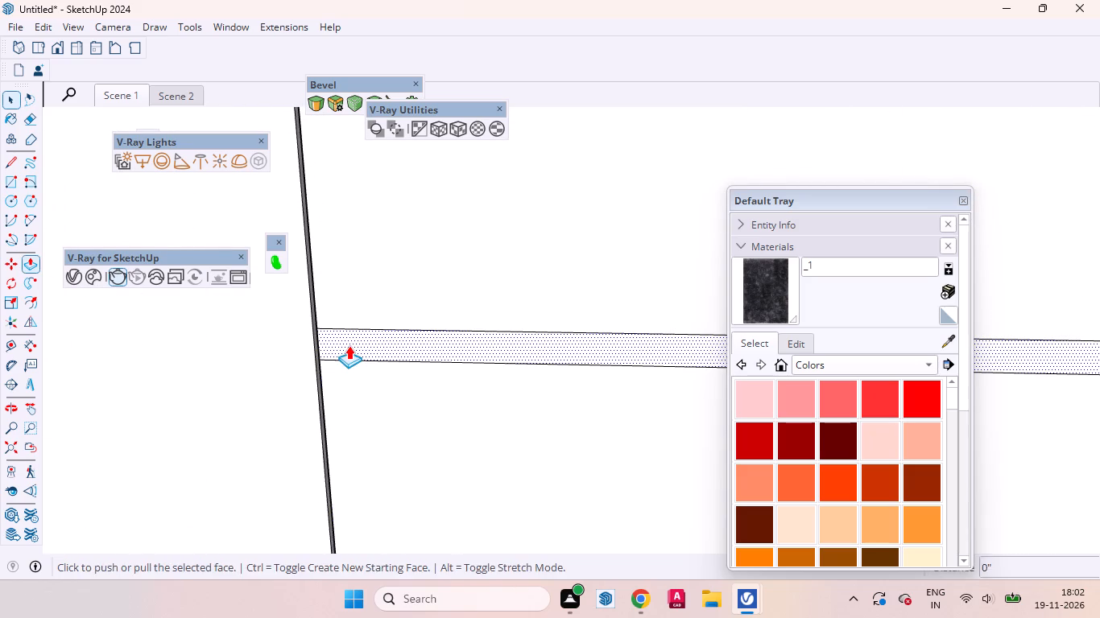
double_click(349, 345)
key("space")
scroll(374, 452, "down", 2)
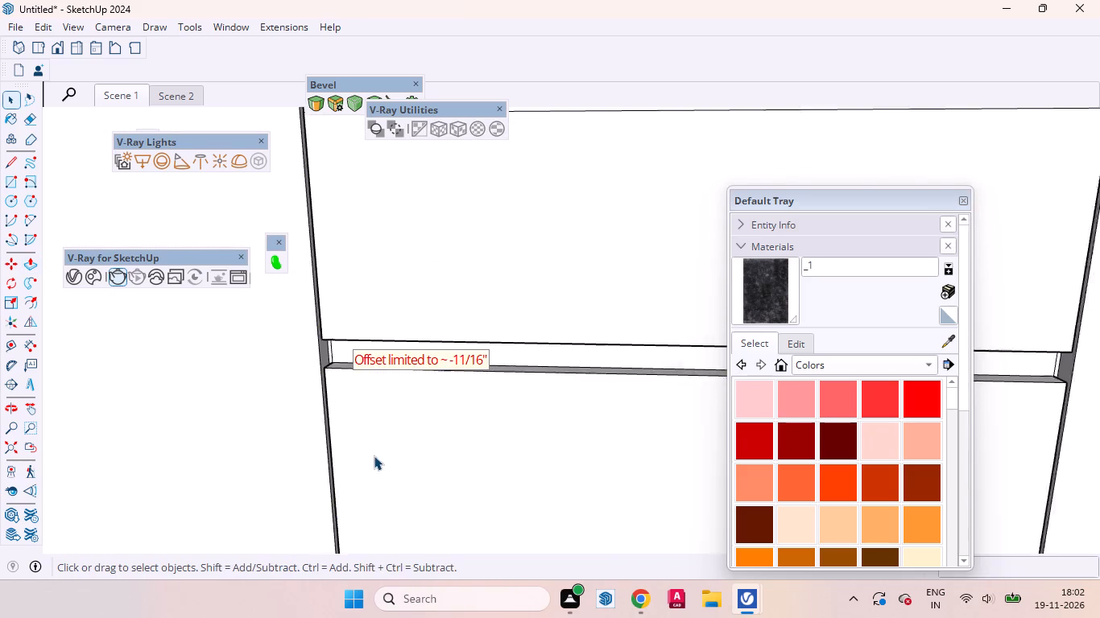
scroll(374, 455, "down", 14)
Copy the horizontal line dividing the wide panel's upper half 3 mm upward.
middle_click_drag(496, 436, 247, 446)
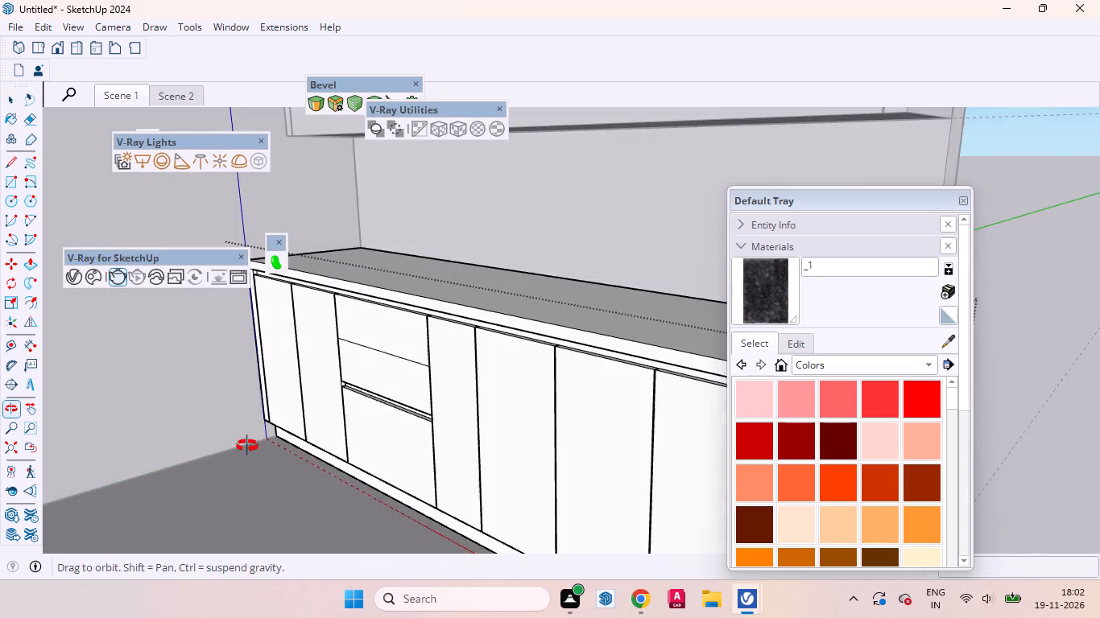
middle_click_drag(247, 446, 243, 447)
scroll(352, 320, "up", 9)
left_click(385, 351)
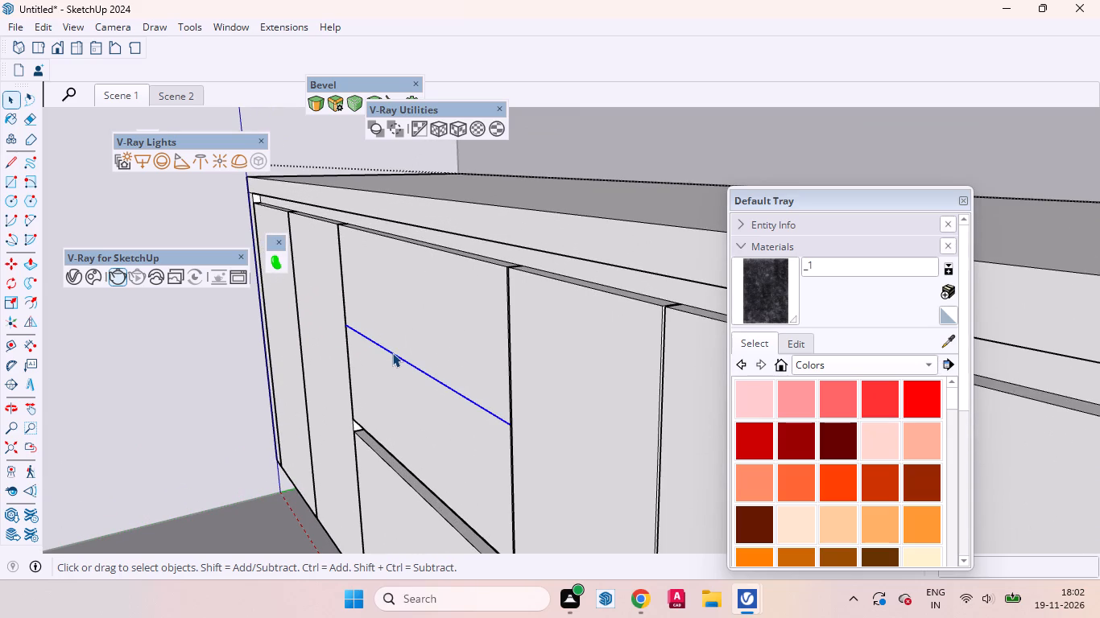
key("m")
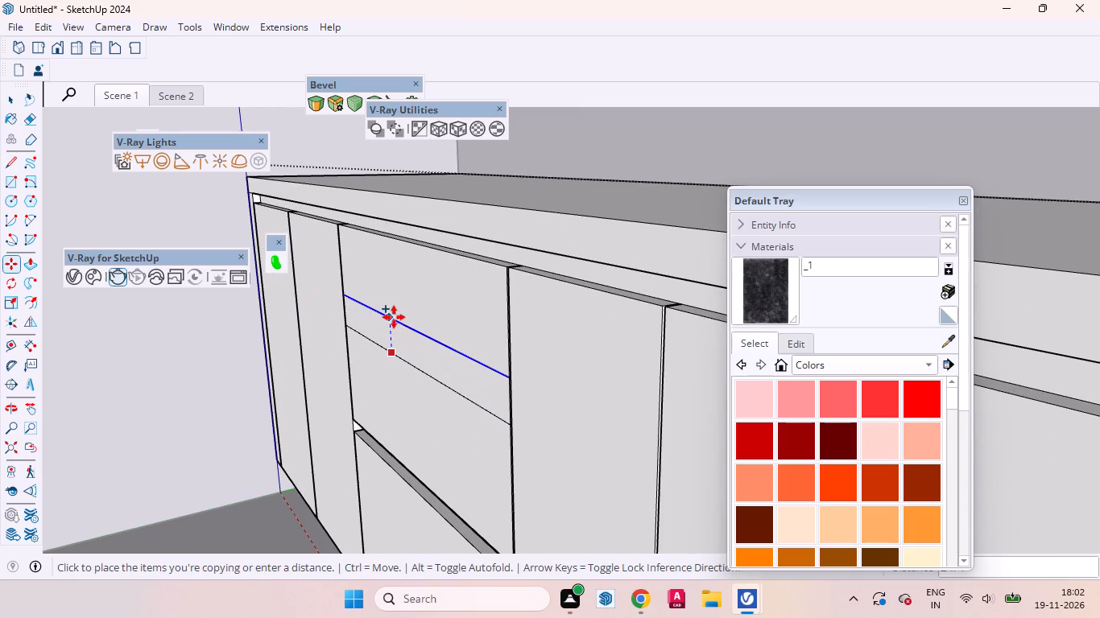
type("3mm")
key("Return")
key("space")
Push the 3 mm gap strip between the two upper drawers in by about 11/16 inch.
left_click(452, 363)
scroll(482, 407, "up", 6)
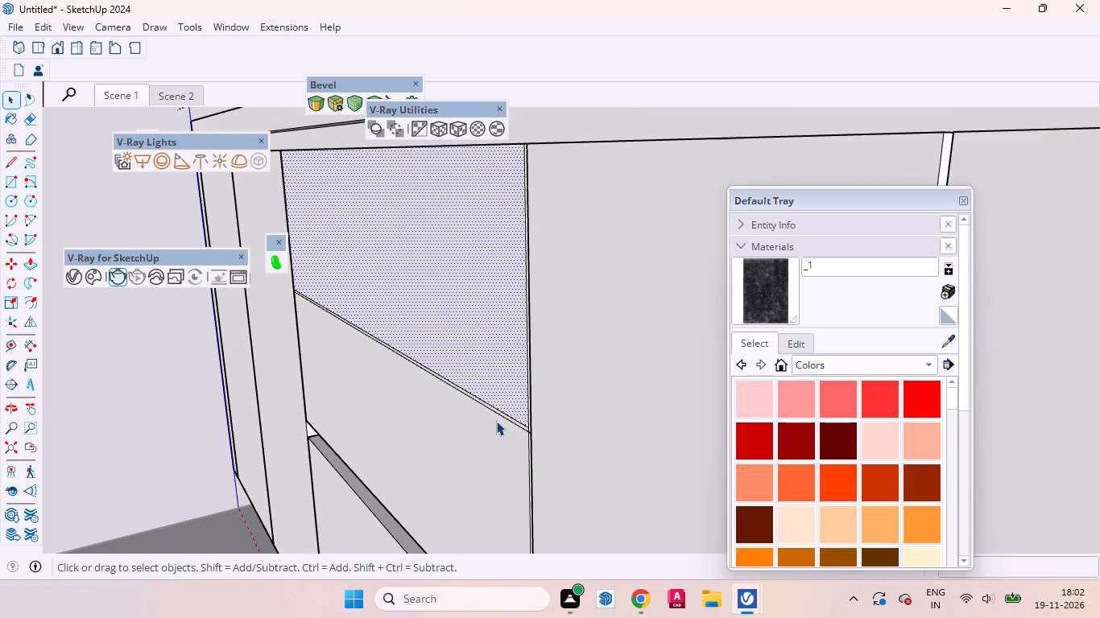
scroll(496, 421, "up", 17)
left_click(534, 439)
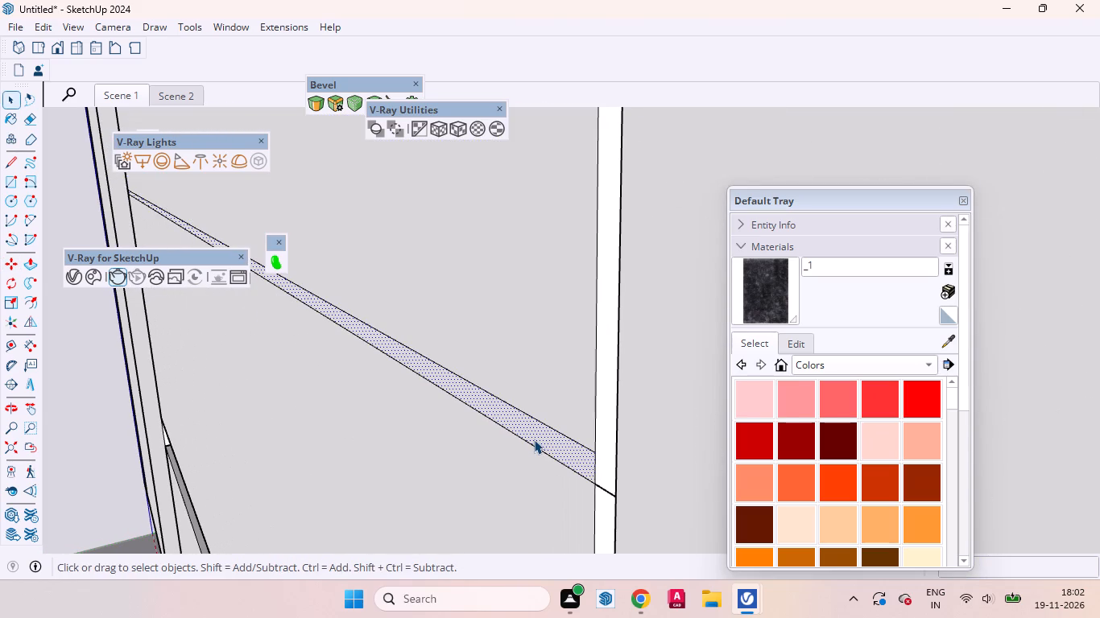
key("p")
double_click(534, 439)
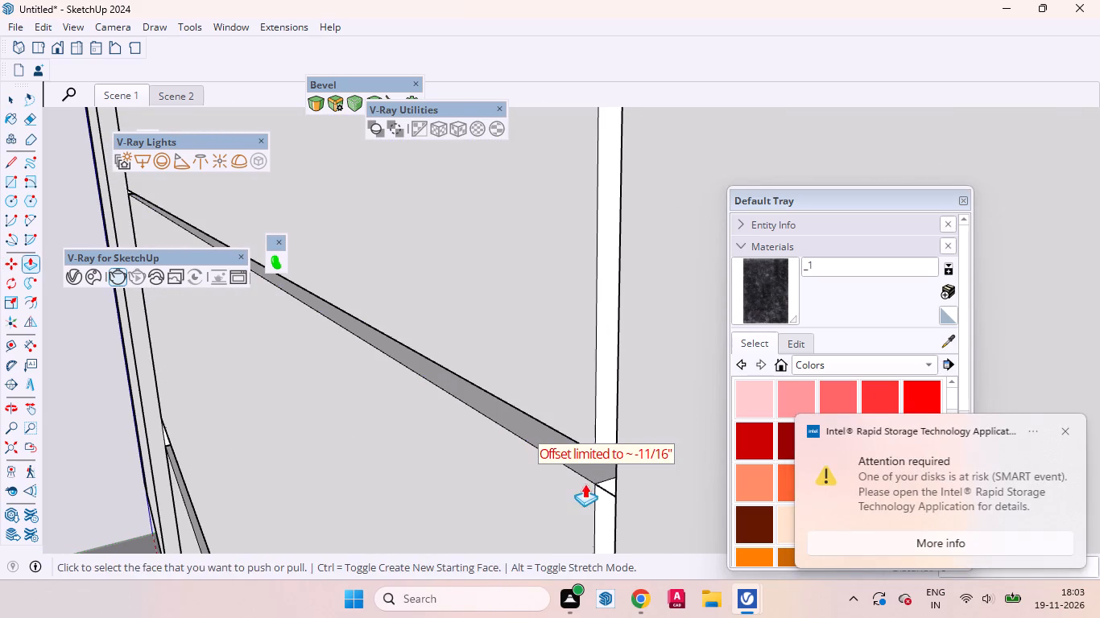
key("space")
Erase the leftover short edge where the 3 mm drawer gap meets the vertical gap.
left_click(599, 486)
right_click(599, 486)
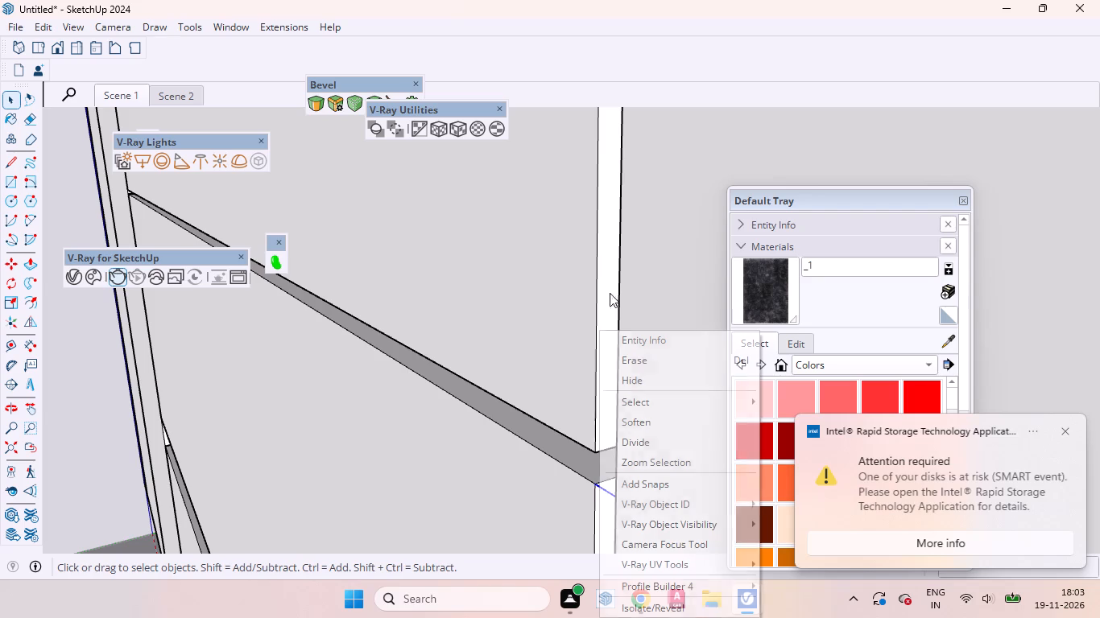
left_click(643, 357)
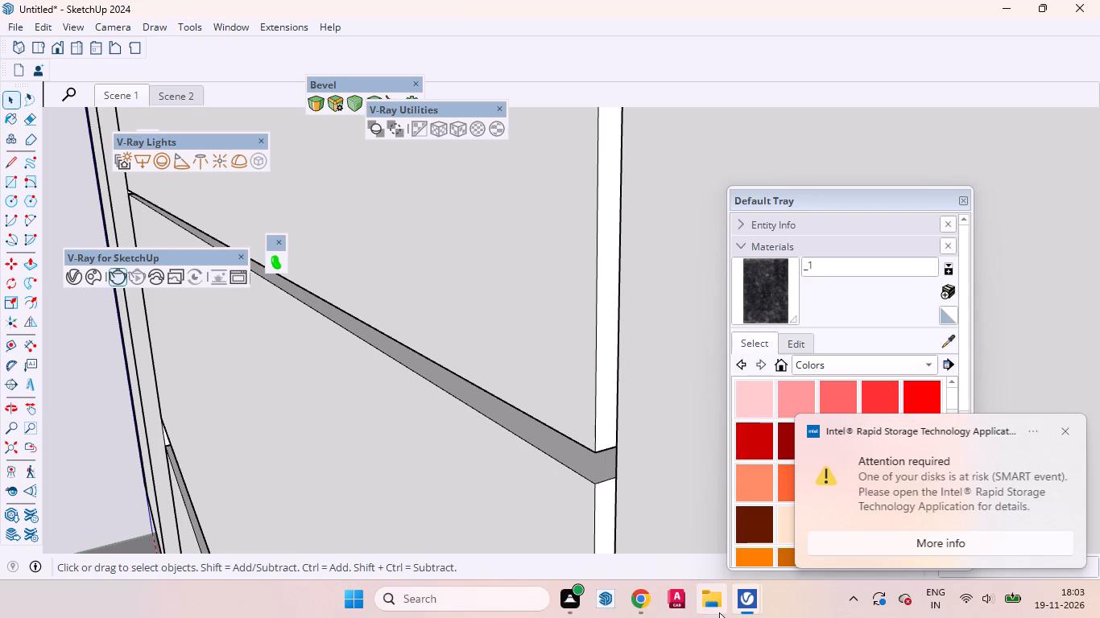
Check the bedroom wardrobe render in the V-Ray Frame Buffer and return to the SketchUp model.
left_click(738, 529)
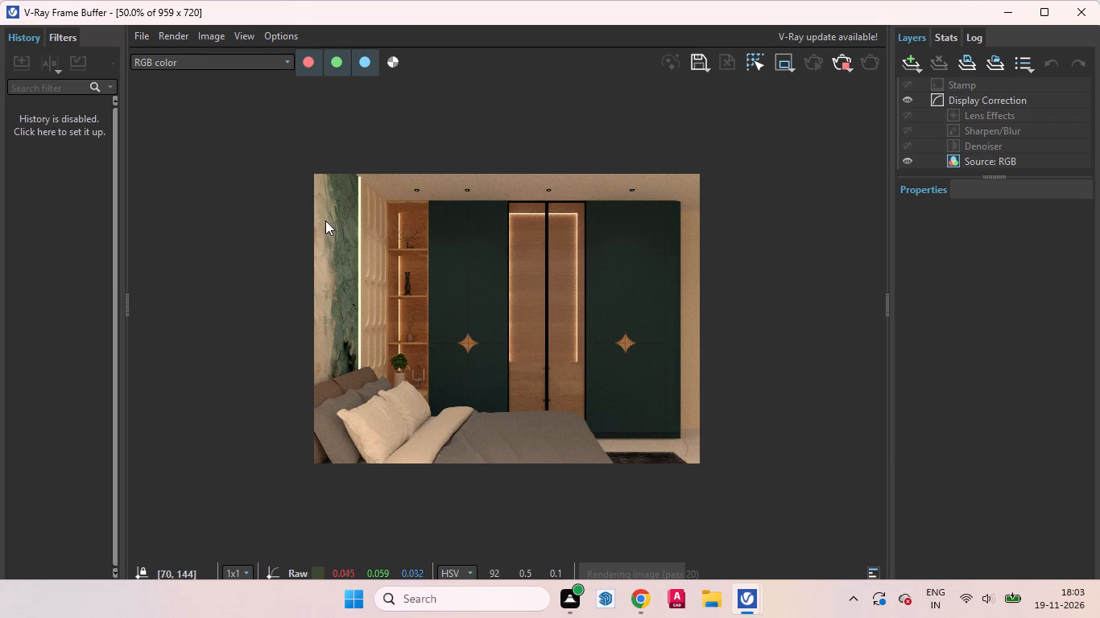
left_click_drag(313, 174, 629, 435)
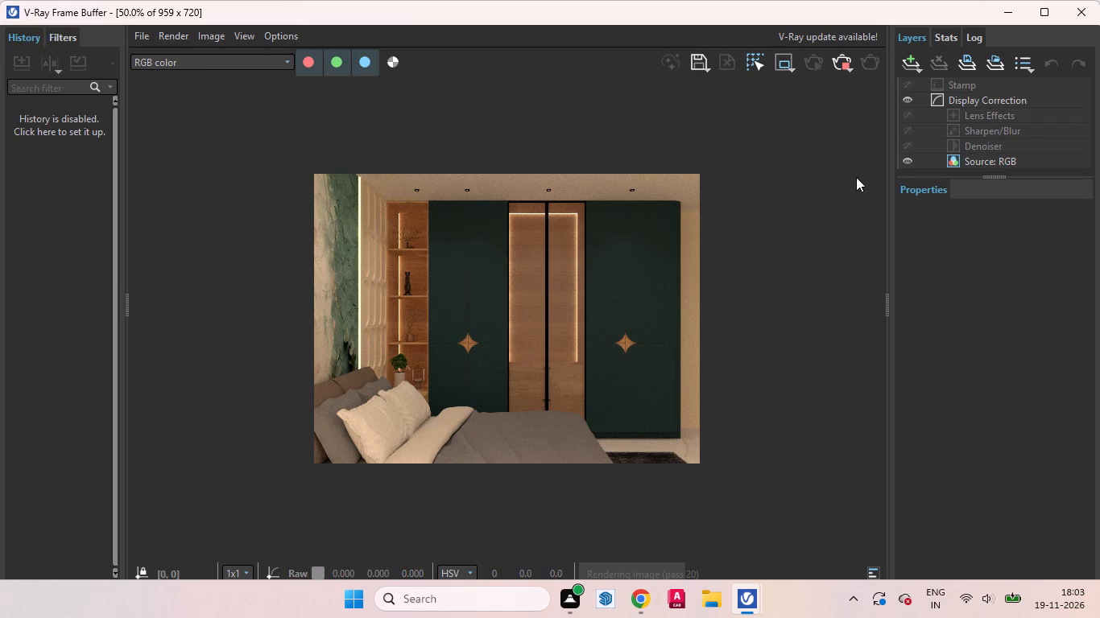
left_click(1003, 9)
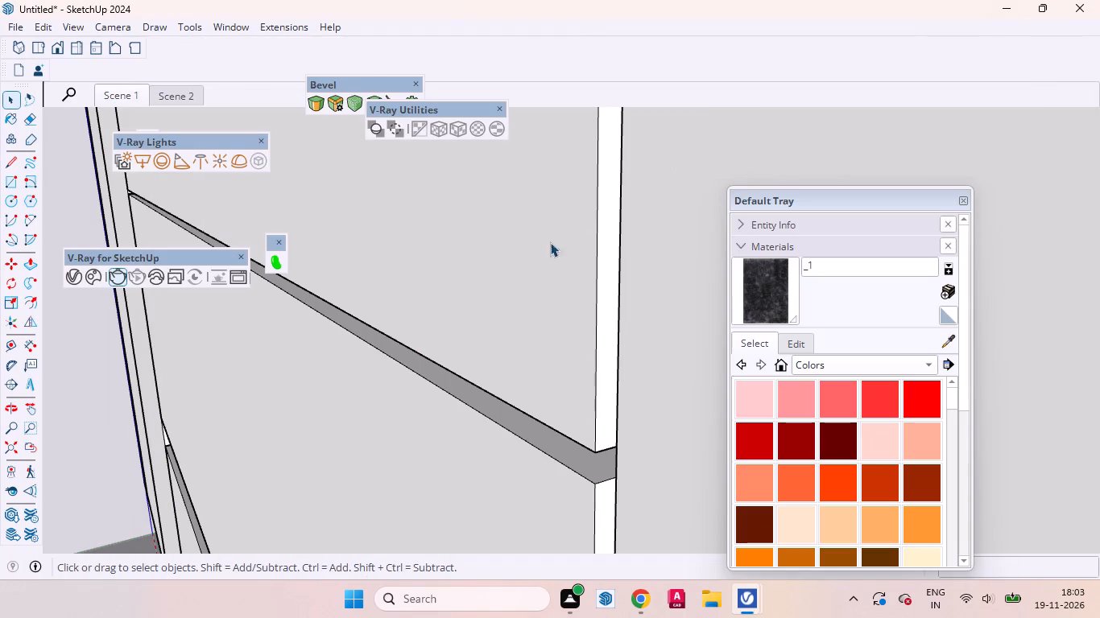
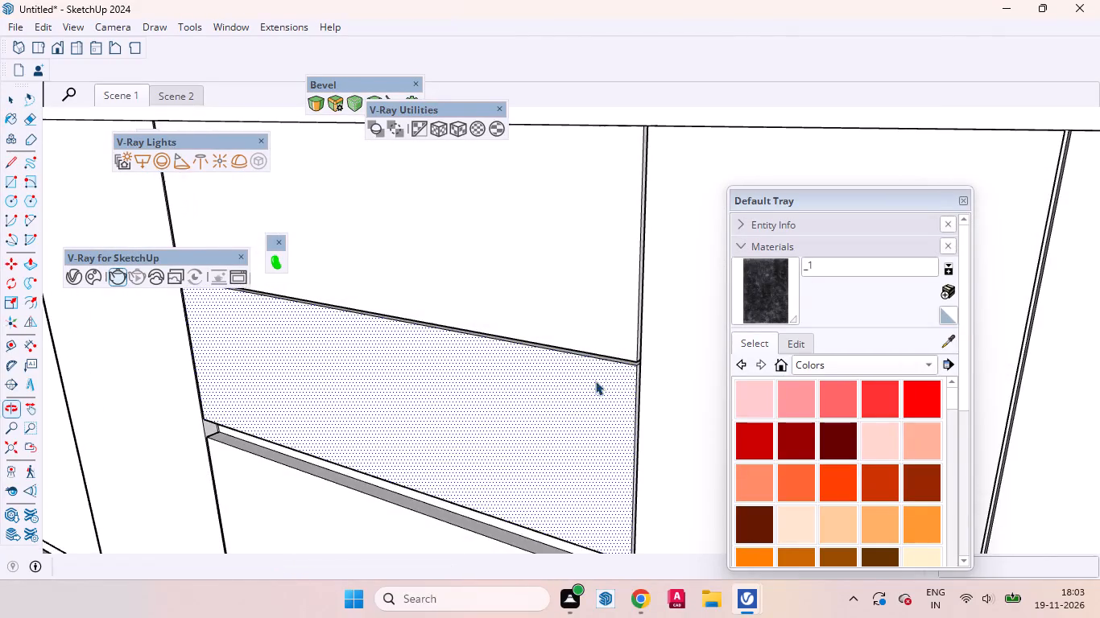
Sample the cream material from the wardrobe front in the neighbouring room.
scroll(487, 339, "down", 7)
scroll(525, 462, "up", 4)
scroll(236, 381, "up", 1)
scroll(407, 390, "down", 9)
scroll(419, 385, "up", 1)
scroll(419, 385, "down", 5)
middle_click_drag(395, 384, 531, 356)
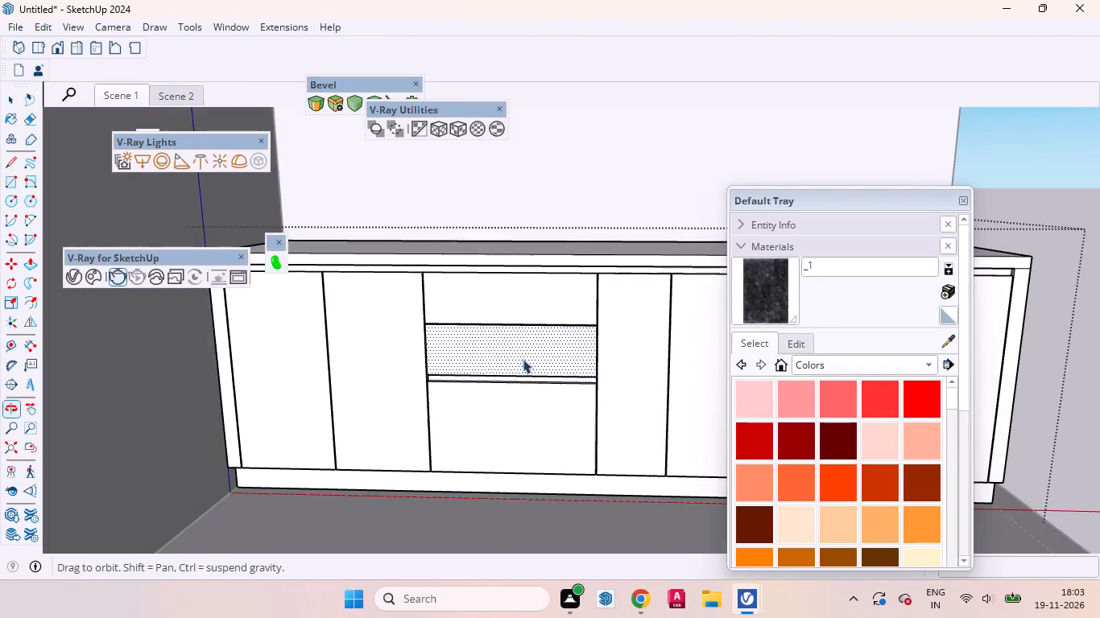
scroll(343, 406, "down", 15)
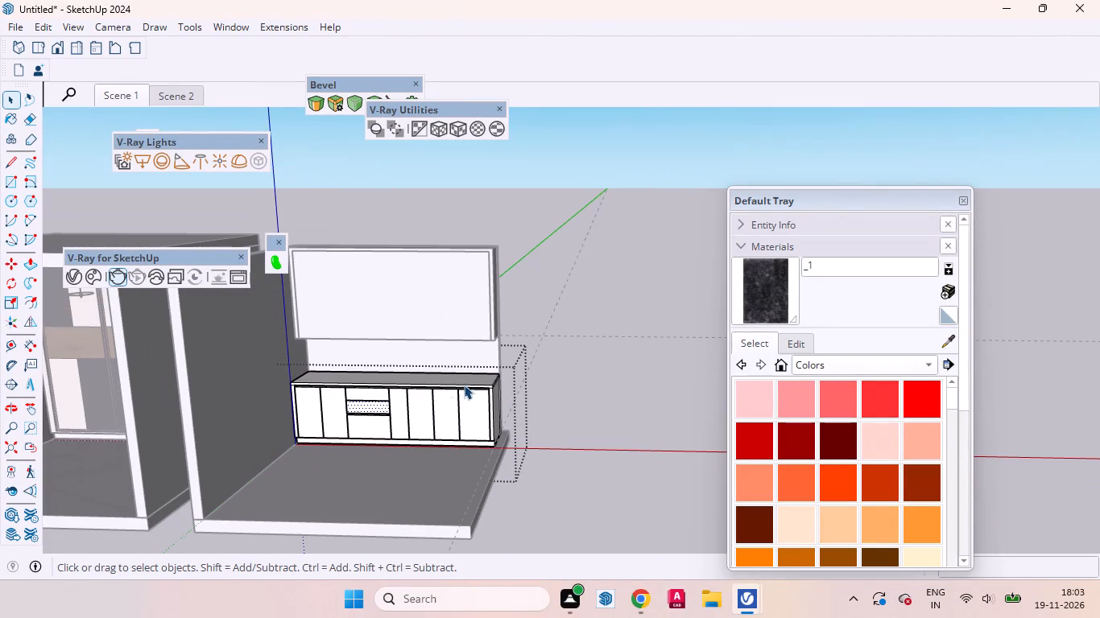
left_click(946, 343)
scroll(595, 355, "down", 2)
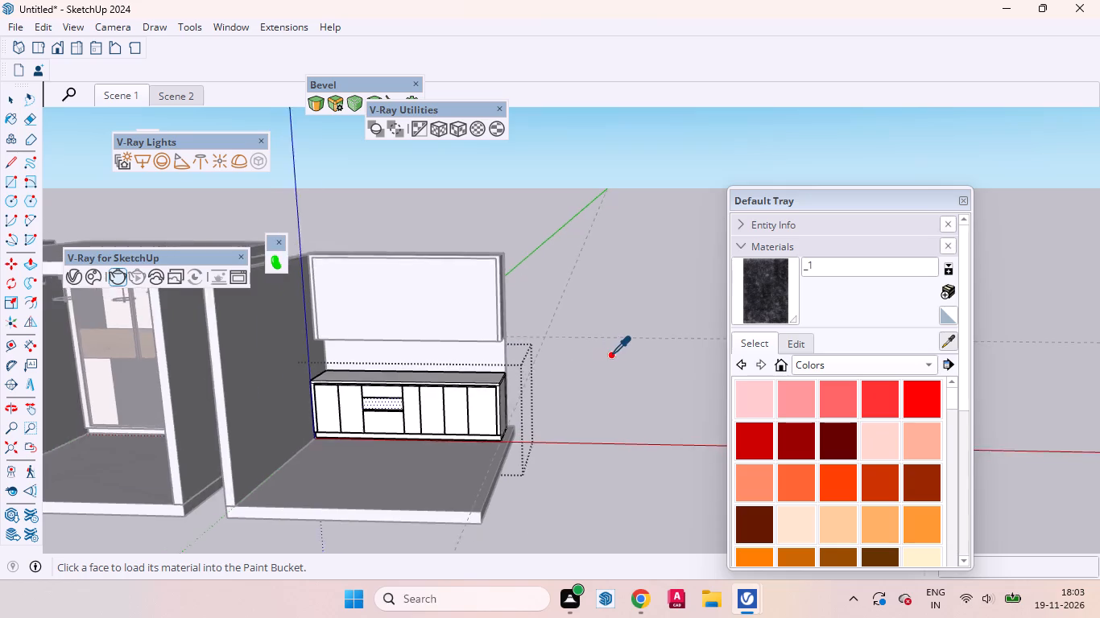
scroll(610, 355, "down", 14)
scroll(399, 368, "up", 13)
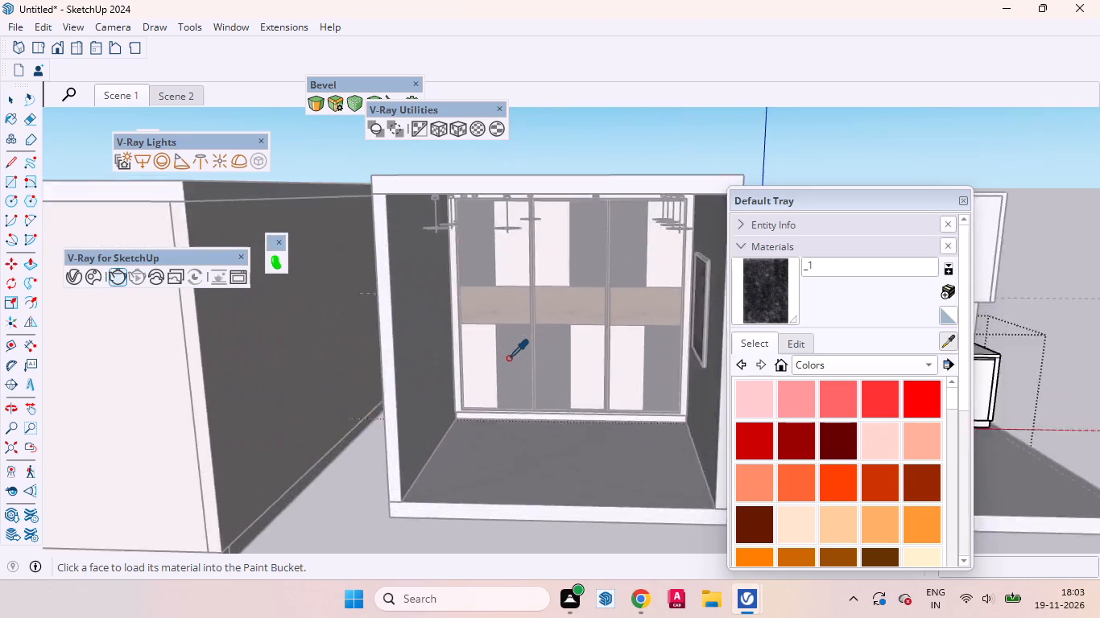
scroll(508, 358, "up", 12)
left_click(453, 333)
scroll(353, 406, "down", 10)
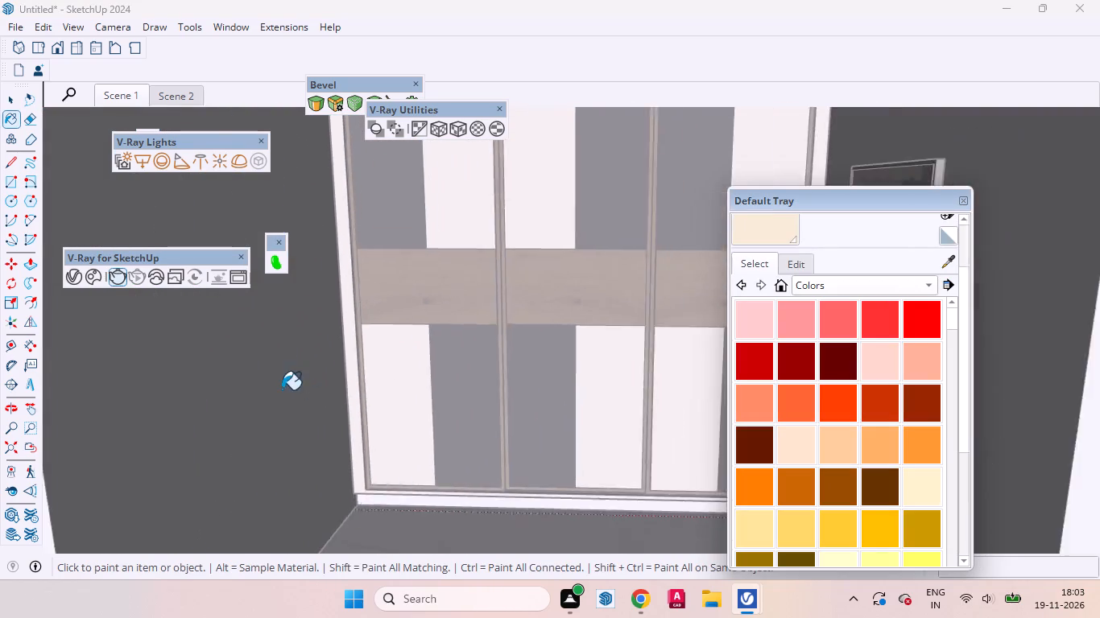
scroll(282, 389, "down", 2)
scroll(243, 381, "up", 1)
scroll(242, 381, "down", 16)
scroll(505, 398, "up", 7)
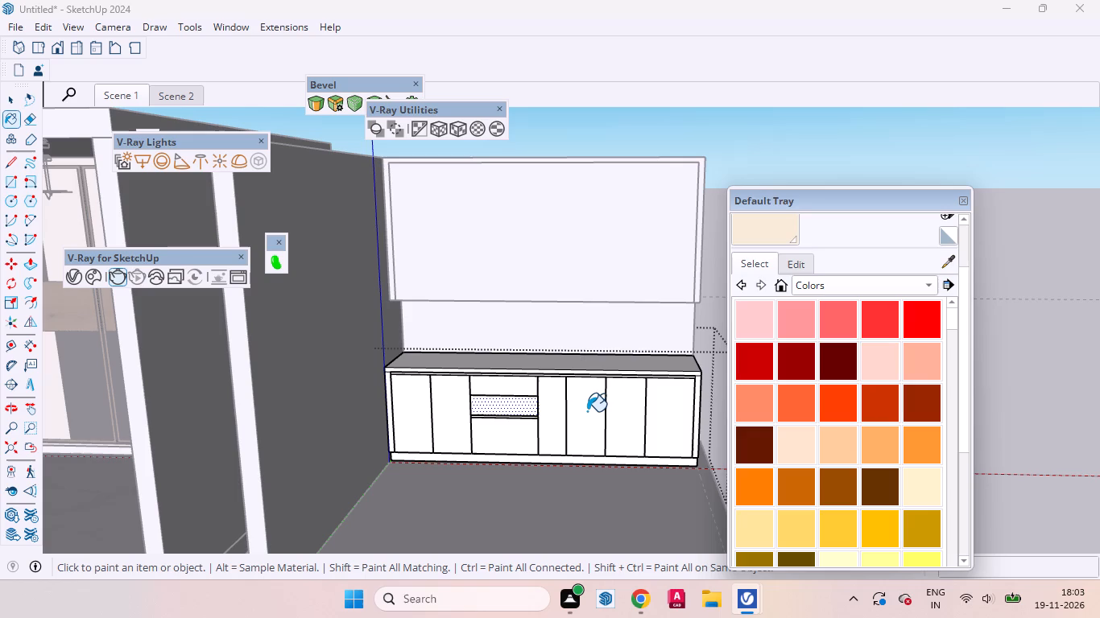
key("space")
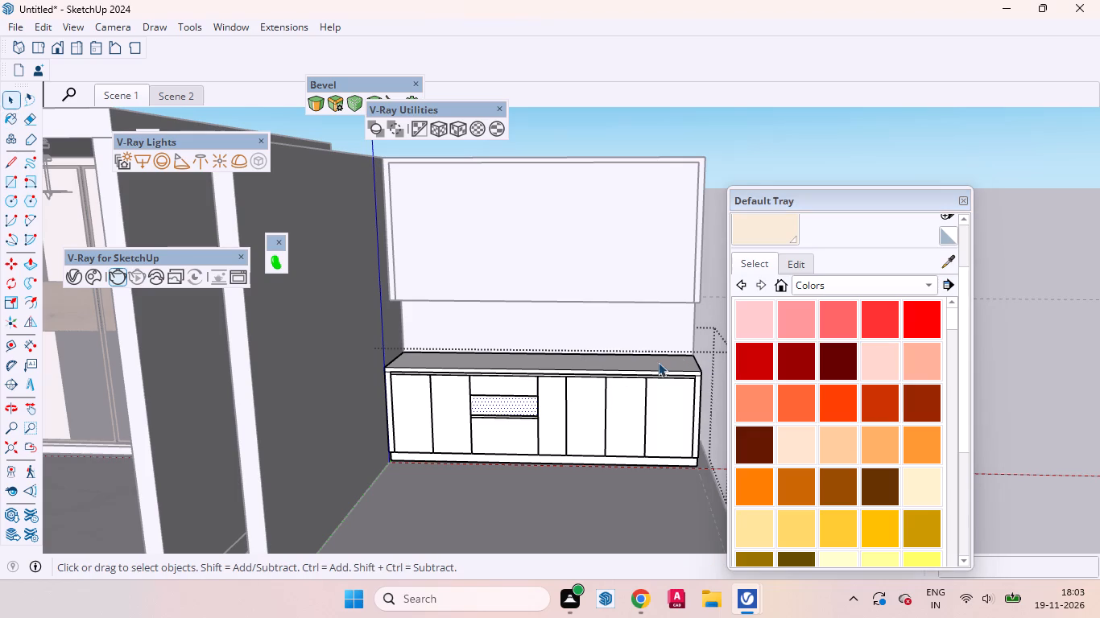
Paint the counter's top face and its front and end edge strips plain white.
scroll(658, 362, "up", 7)
scroll(323, 368, "down", 5)
scroll(462, 384, "up", 7)
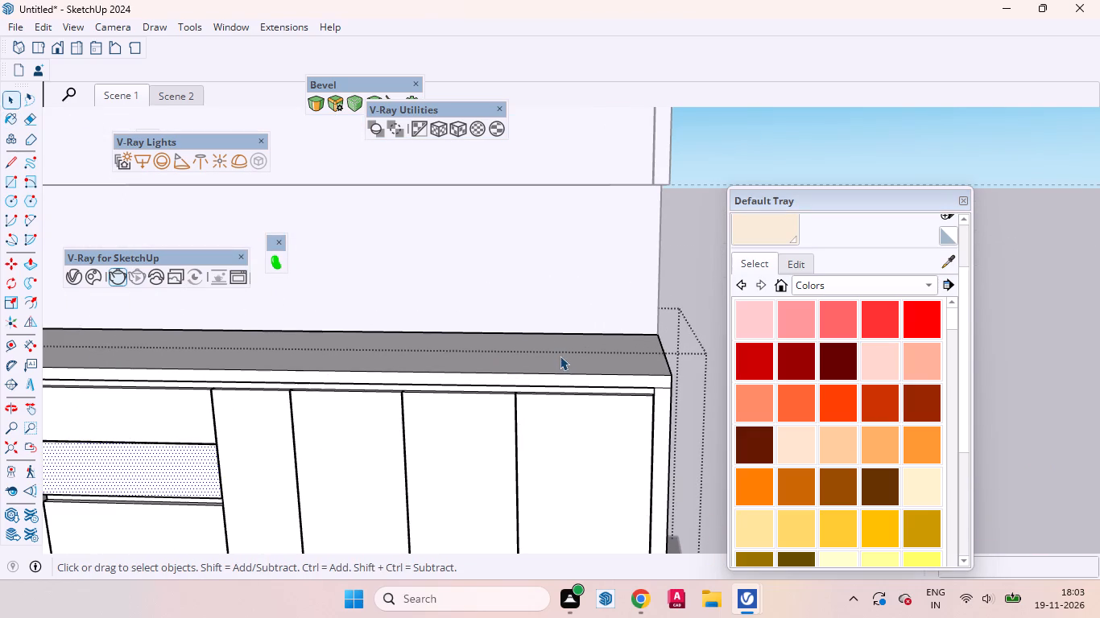
left_click(559, 356)
double_click(542, 357)
left_click(556, 353)
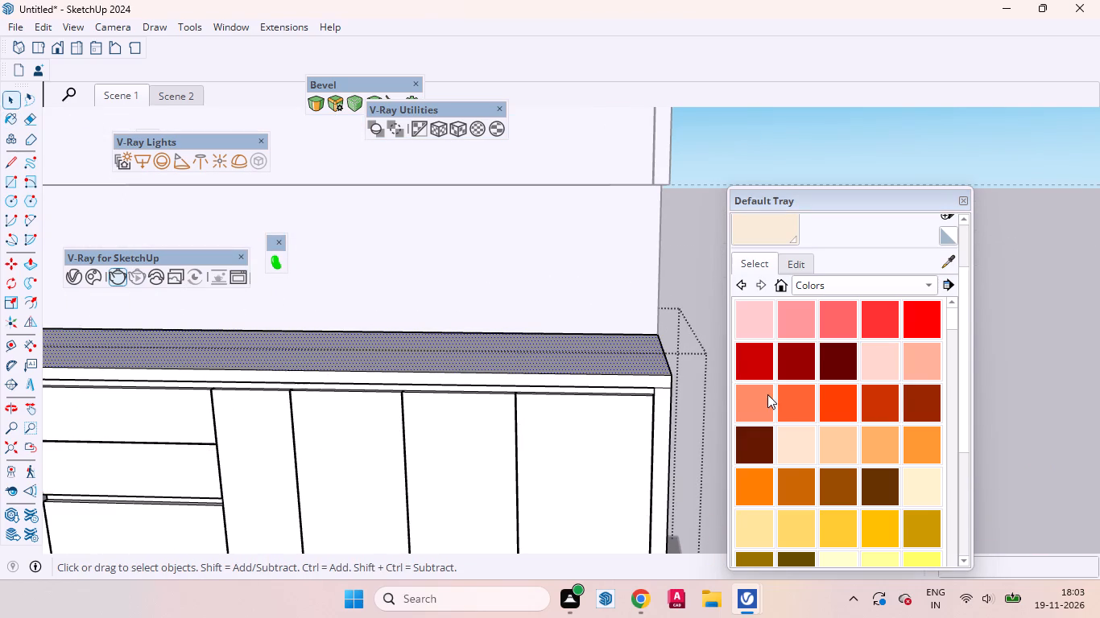
scroll(792, 429, "down", 14)
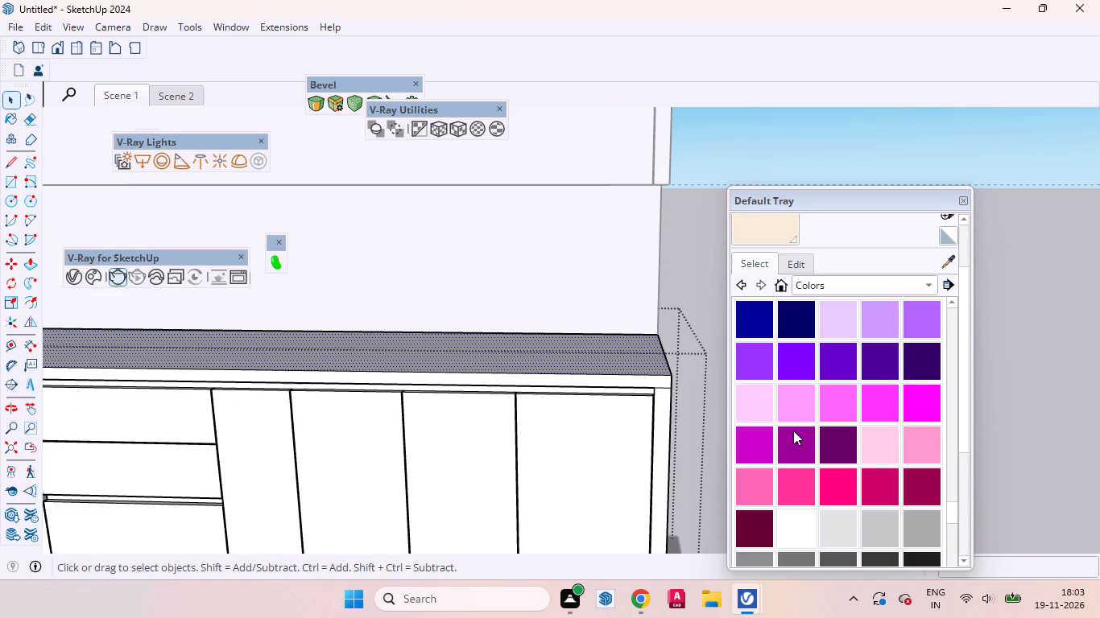
scroll(793, 431, "down", 3)
left_click(793, 438)
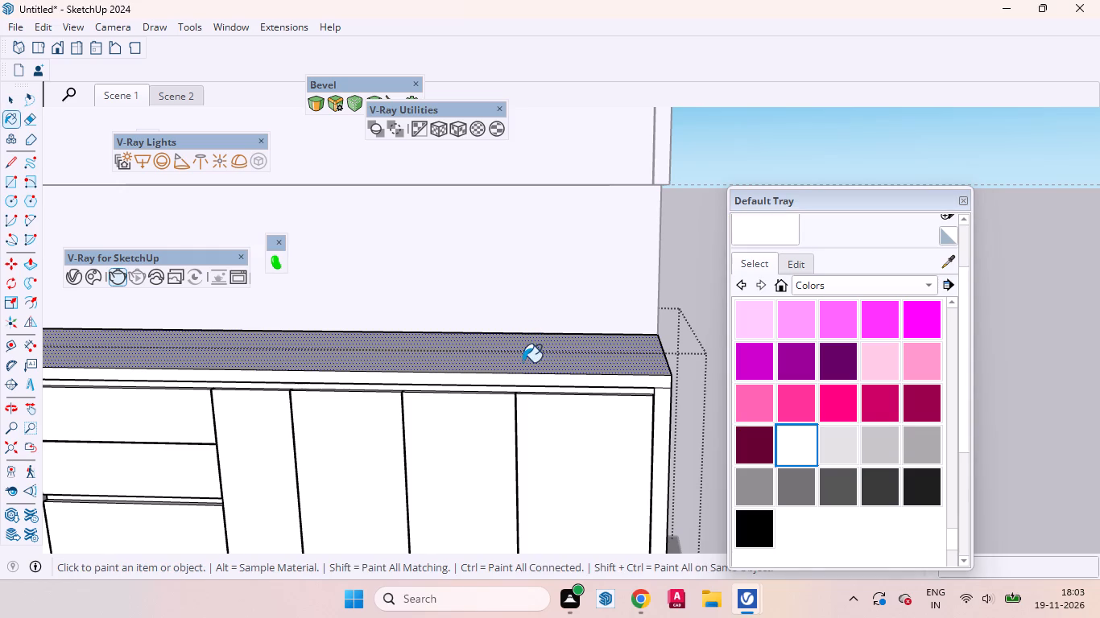
left_click(523, 362)
scroll(609, 383, "up", 10)
left_click(602, 376)
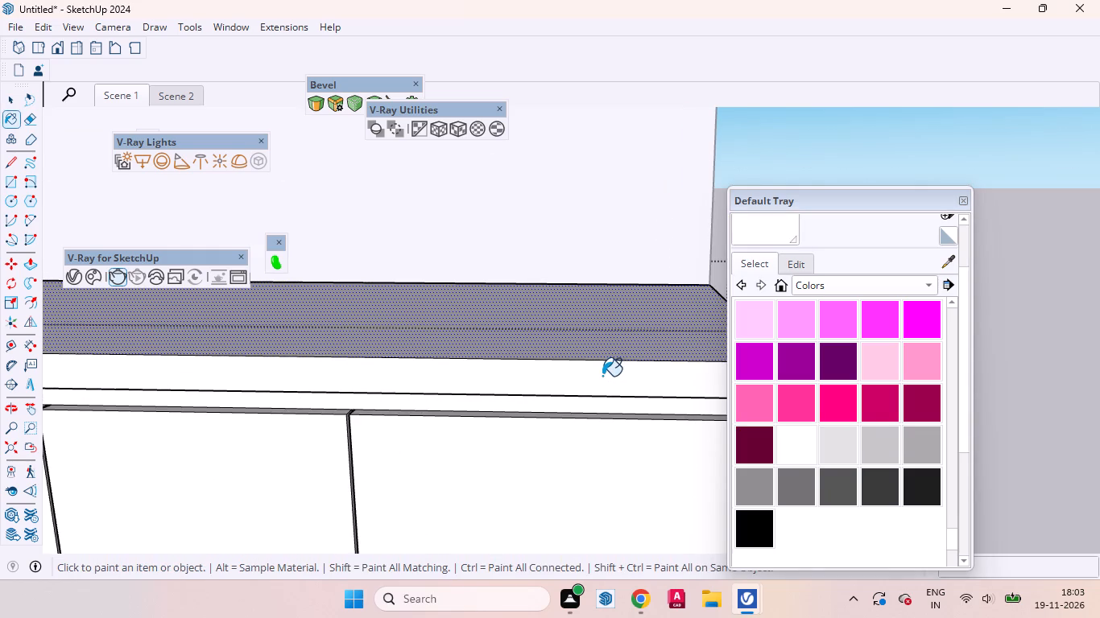
middle_click_drag(634, 381, 279, 377)
left_click(473, 371)
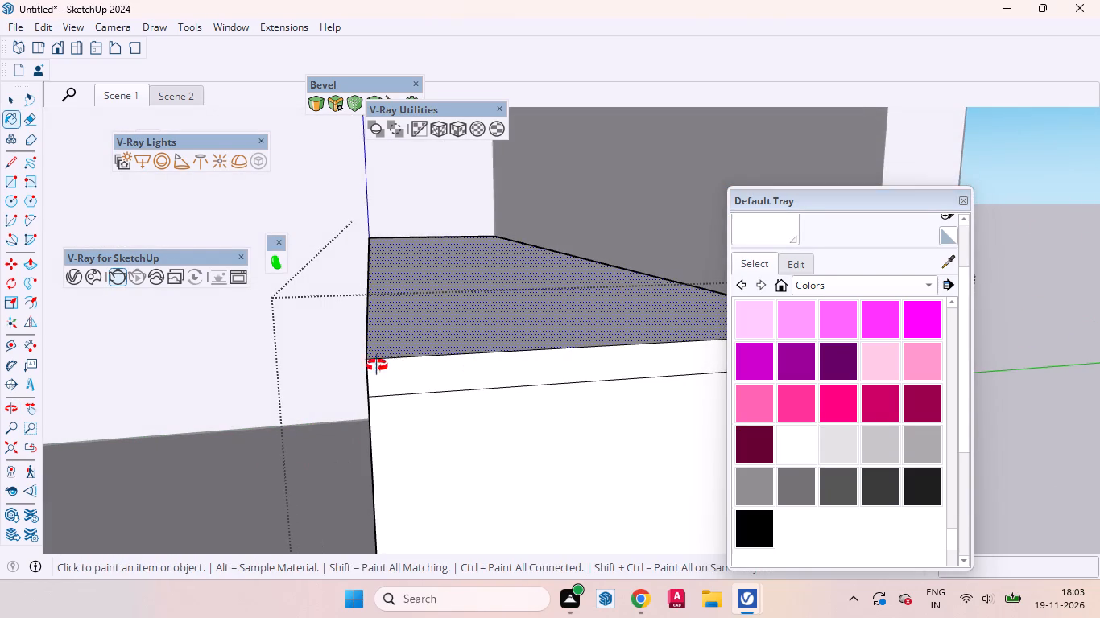
middle_click_drag(377, 365, 684, 389)
scroll(637, 357, "down", 16)
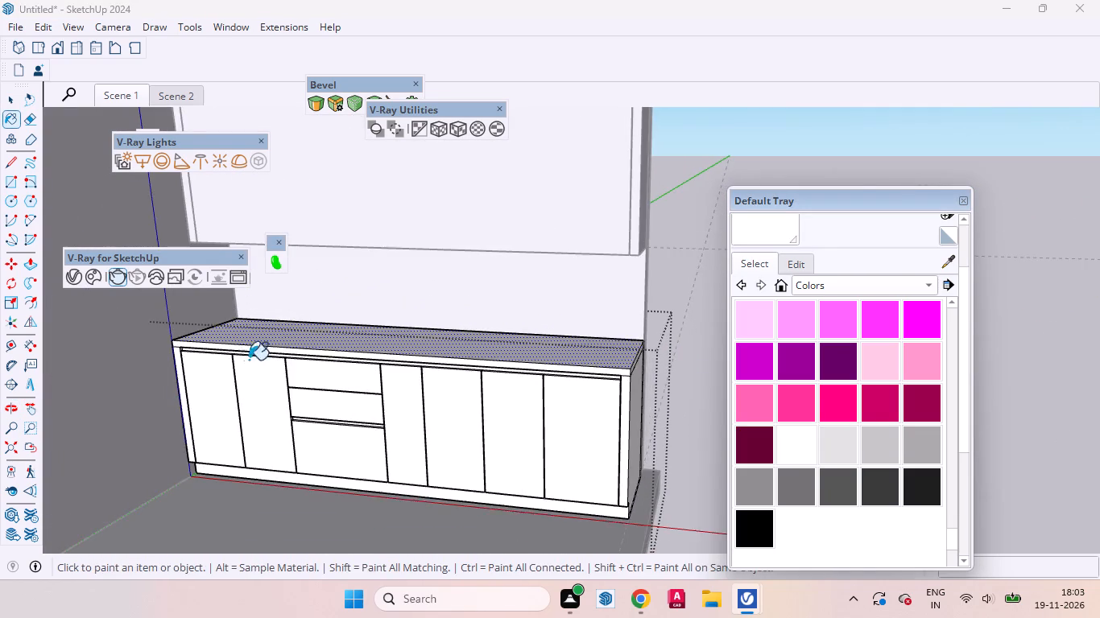
scroll(231, 360, "up", 7)
left_click(279, 327)
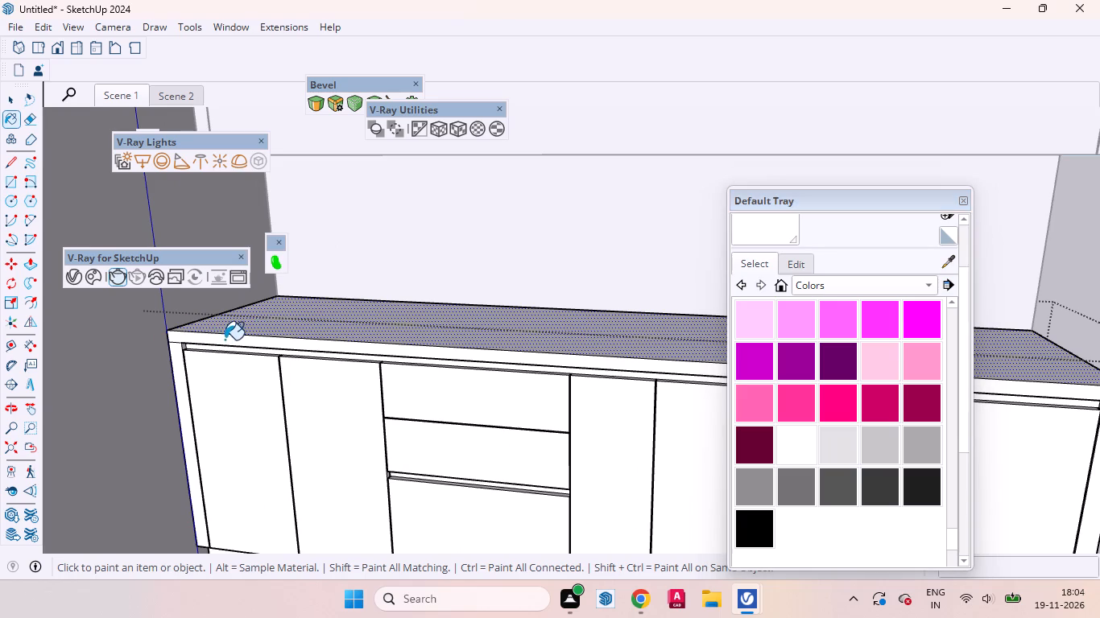
left_click(225, 339)
key("space")
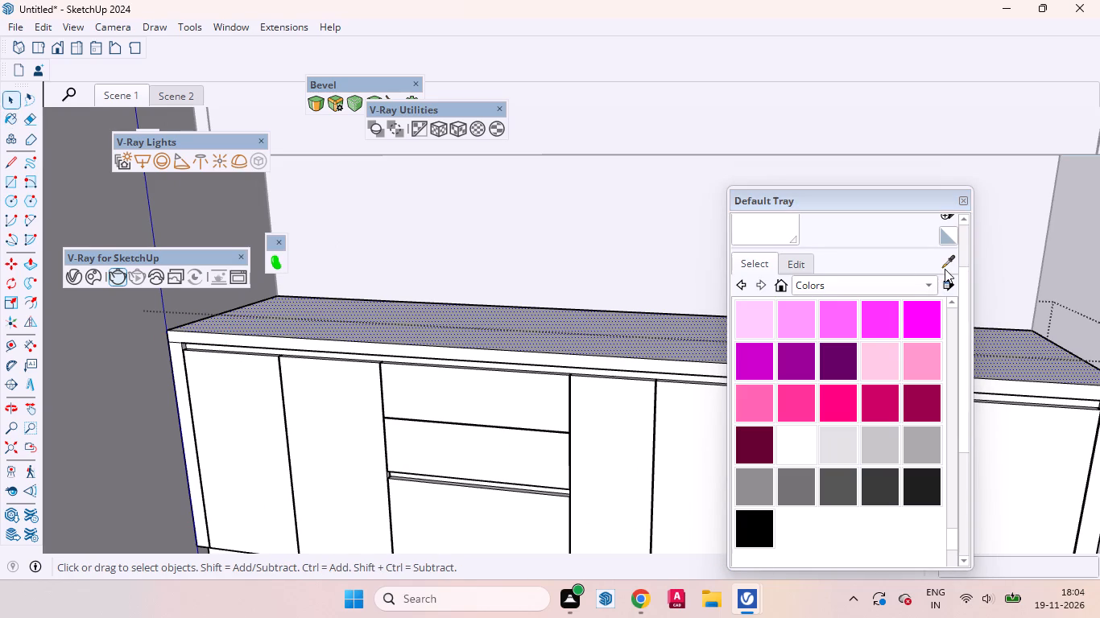
Sample the cream wardrobe material, paint the counter door beside the narrow panel with it, and exit the counter group.
left_click(945, 269)
scroll(575, 385, "down", 9)
scroll(602, 356, "up", 1)
scroll(602, 356, "down", 9)
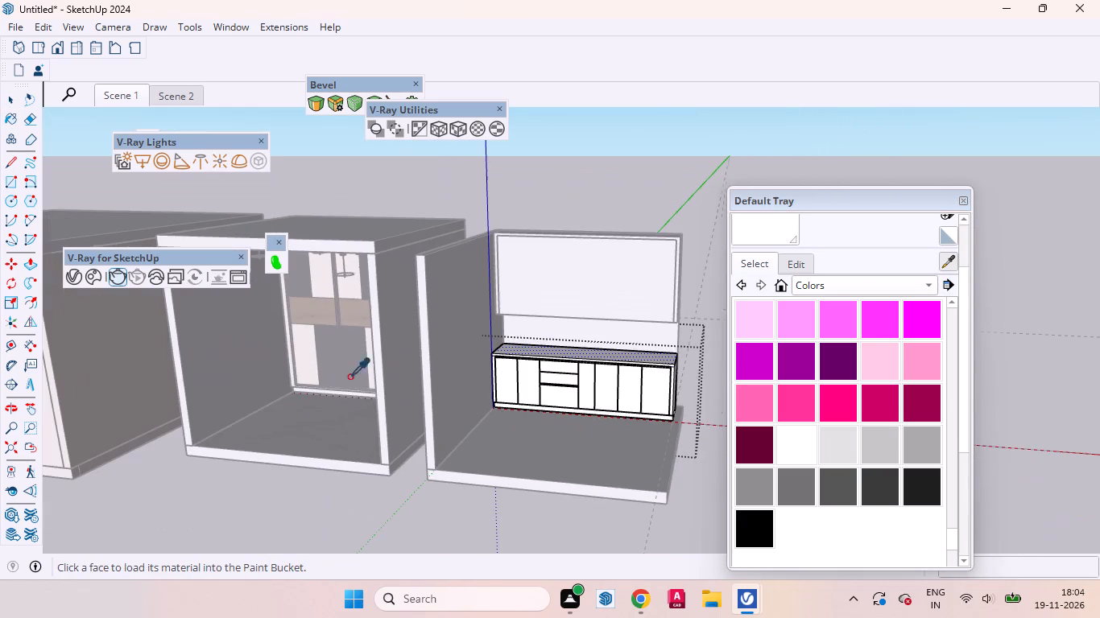
left_click(302, 350)
scroll(611, 373, "up", 6)
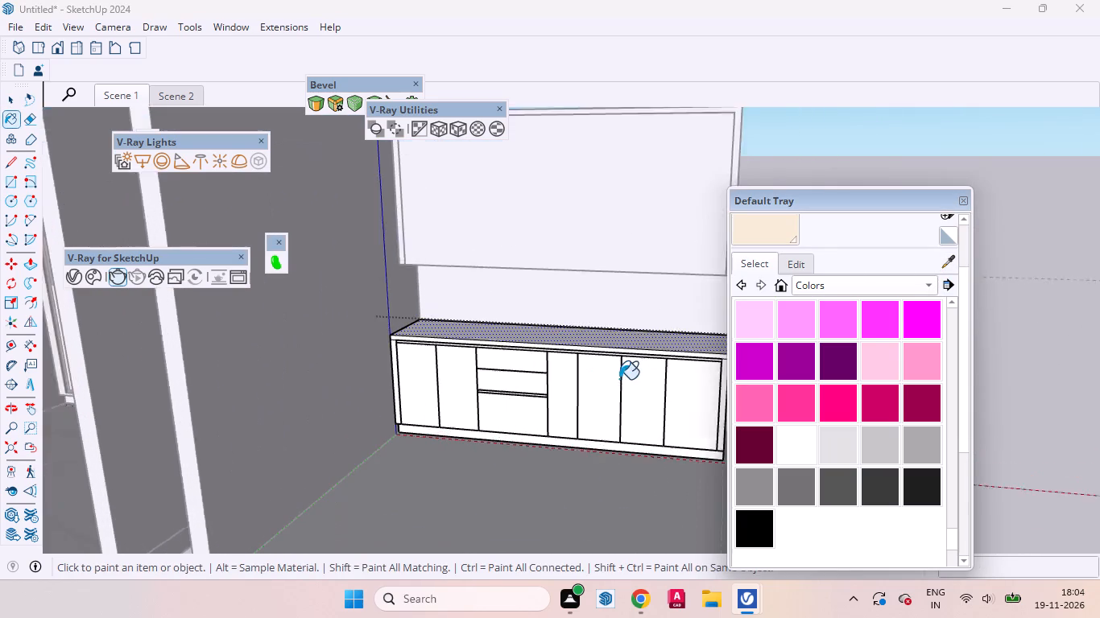
scroll(619, 379, "up", 1)
left_click(592, 385)
scroll(637, 397, "up", 4)
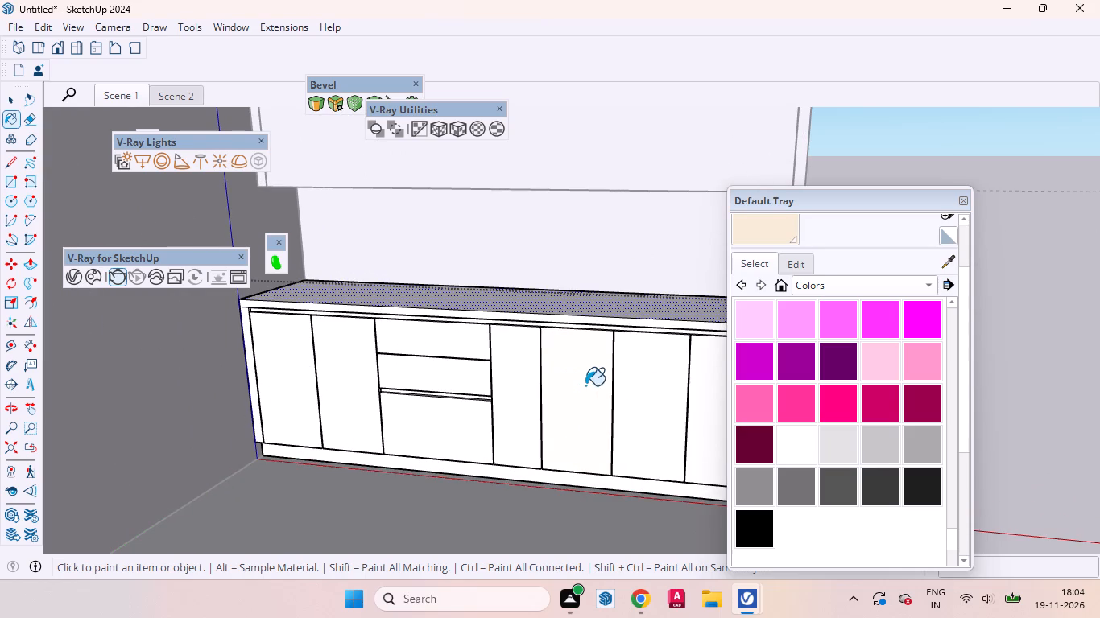
left_click(585, 385)
left_click(573, 385)
key("space")
scroll(487, 383, "down", 6)
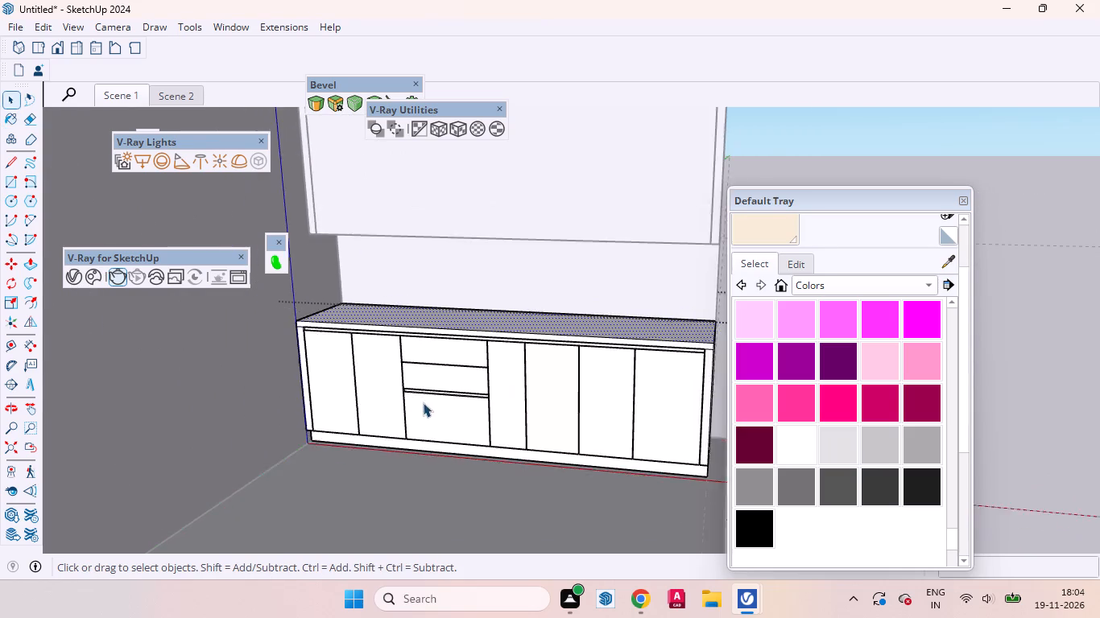
scroll(423, 402, "down", 3)
middle_click_drag(607, 361, 647, 616)
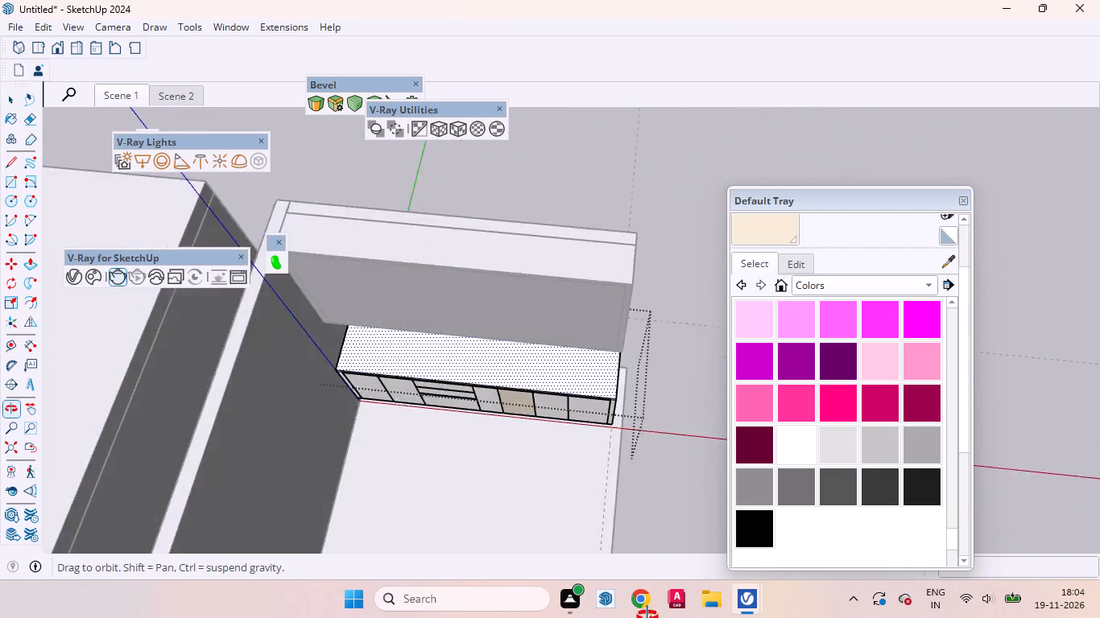
middle_click_drag(647, 616, 646, 502)
left_click(692, 452)
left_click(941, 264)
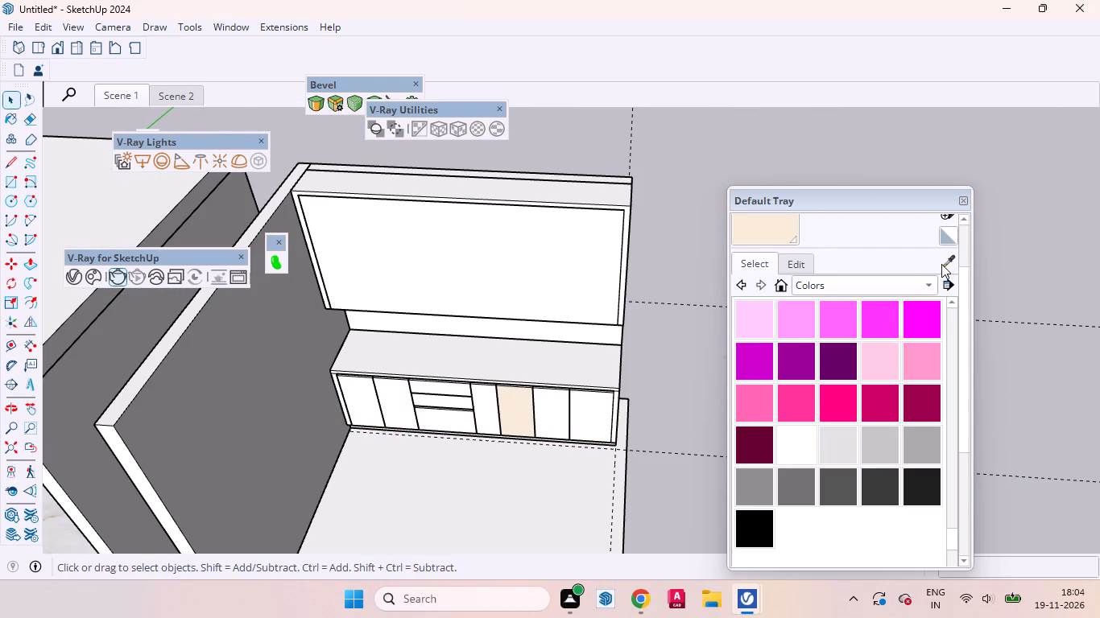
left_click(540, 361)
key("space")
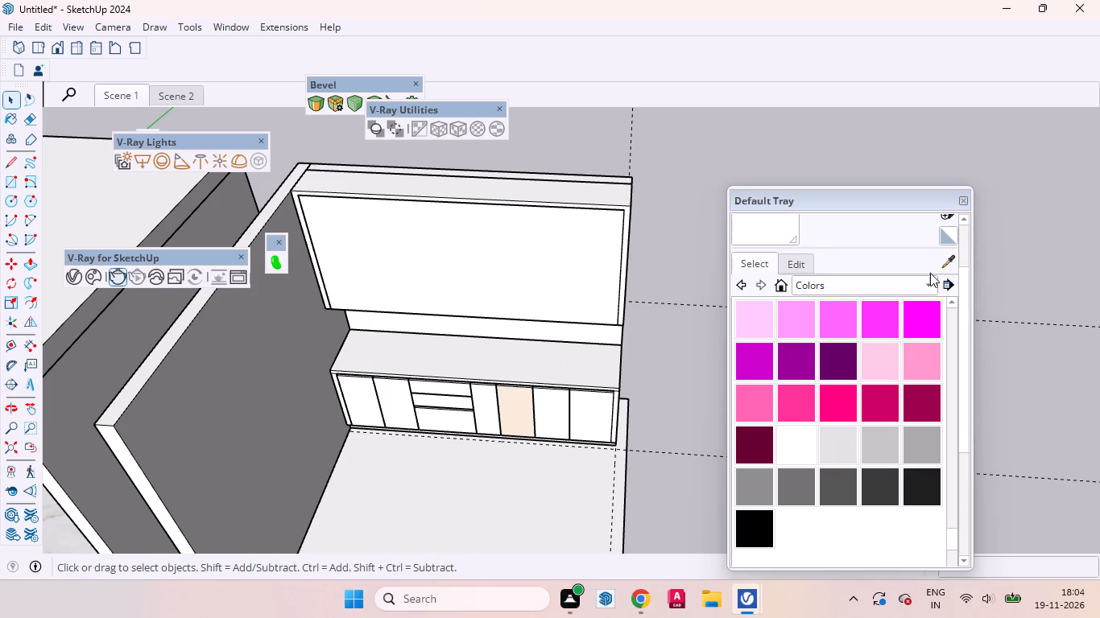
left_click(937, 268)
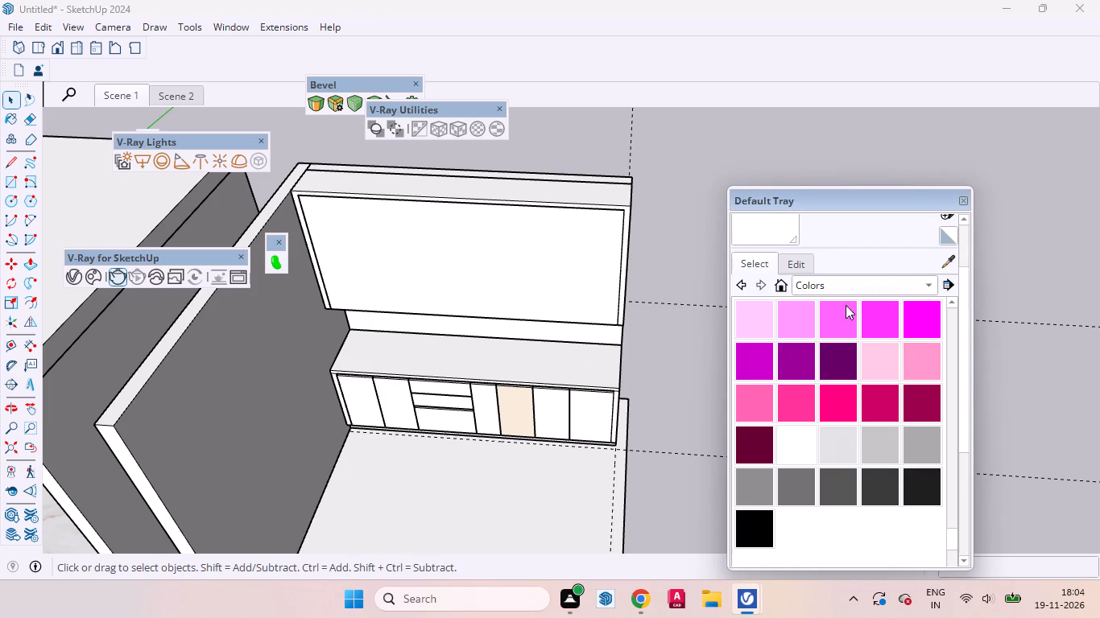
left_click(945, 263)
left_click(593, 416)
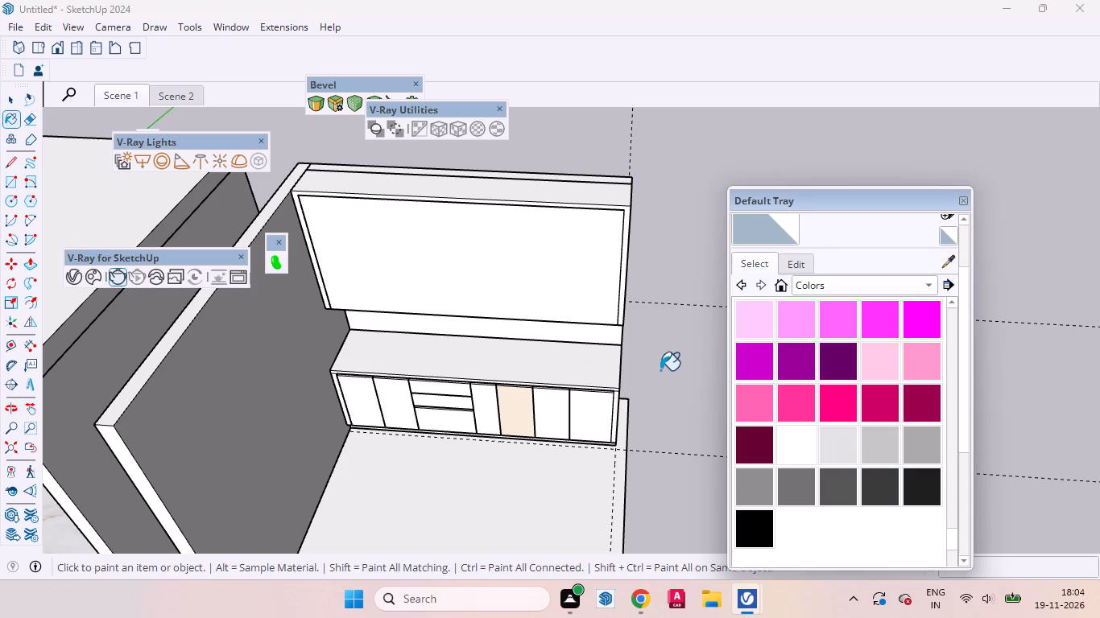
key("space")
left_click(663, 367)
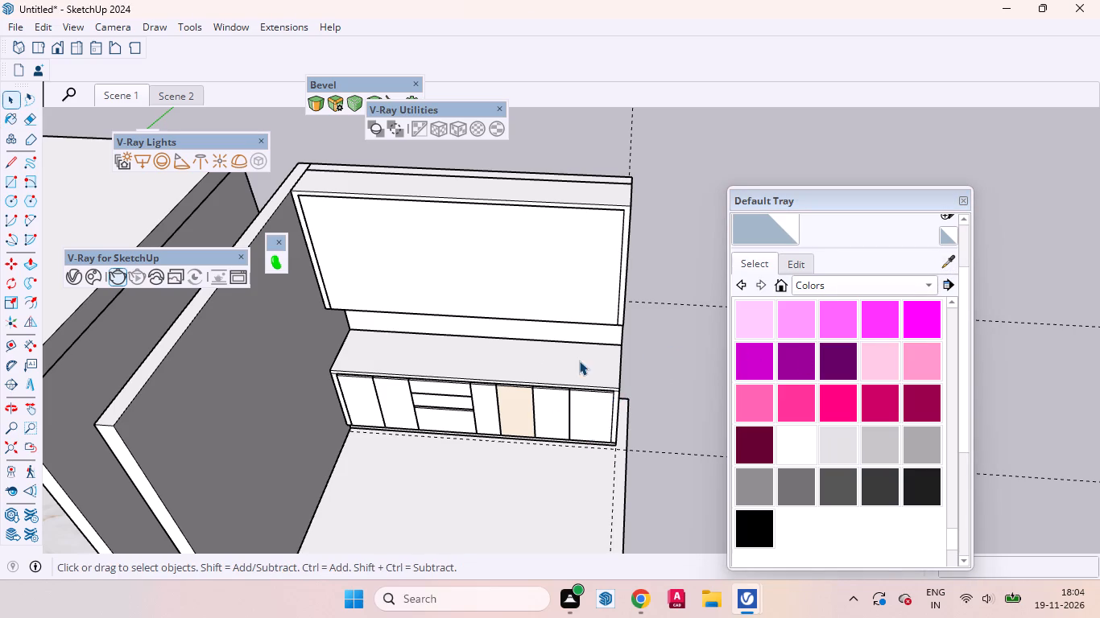
Select the whole counter group and paint it with the cream material sampled from the large room's outer wall.
left_click(579, 360)
scroll(650, 351, "down", 9)
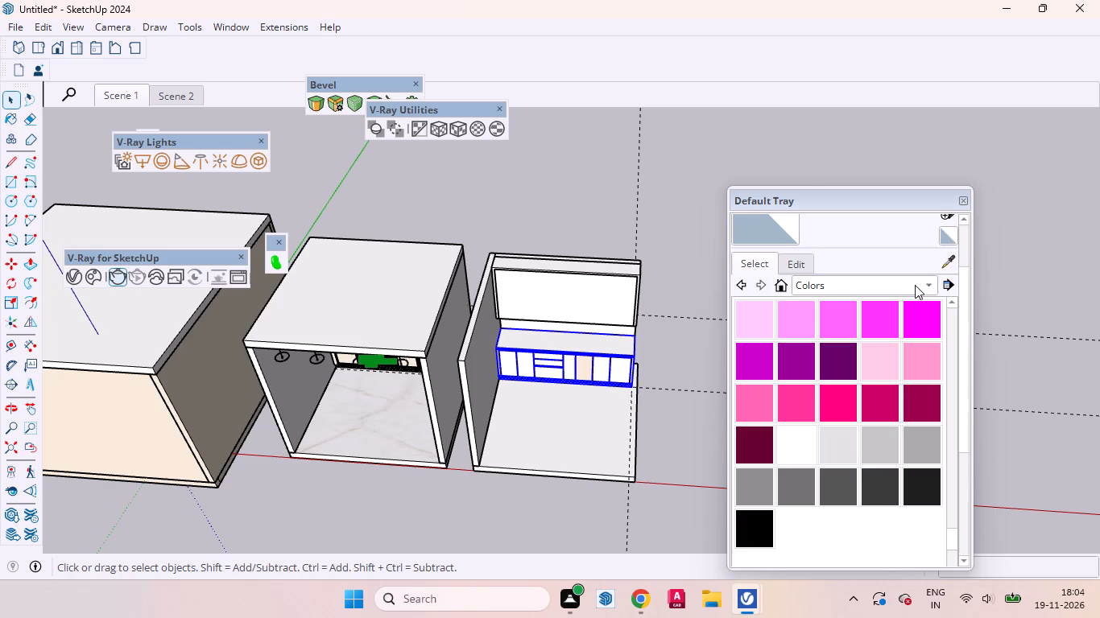
scroll(937, 253, "up", 1)
left_click(952, 305)
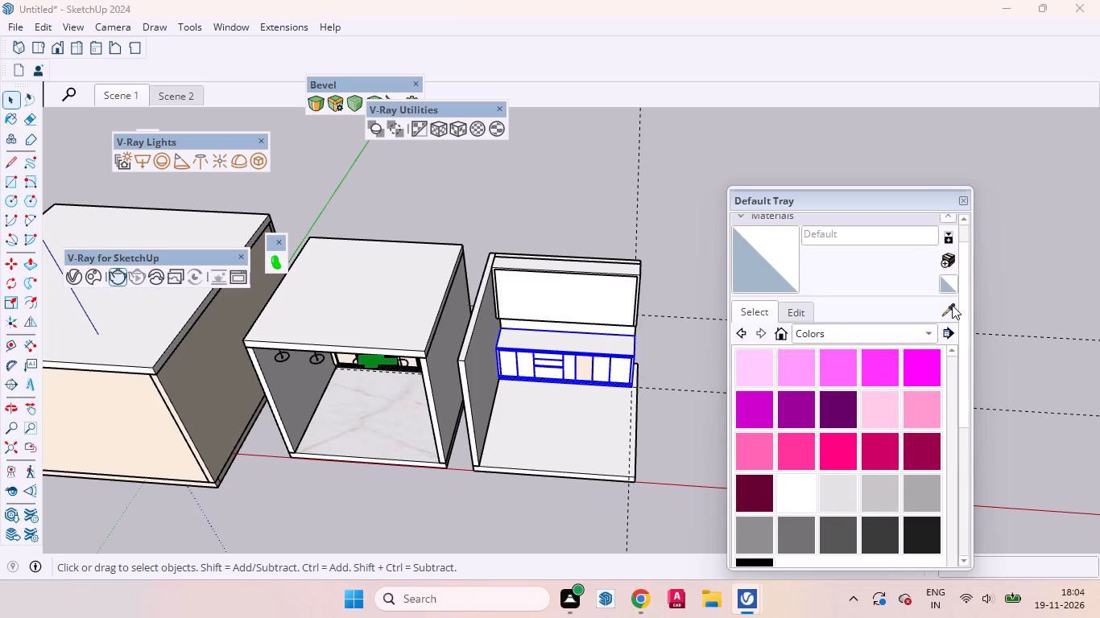
scroll(296, 395, "up", 12)
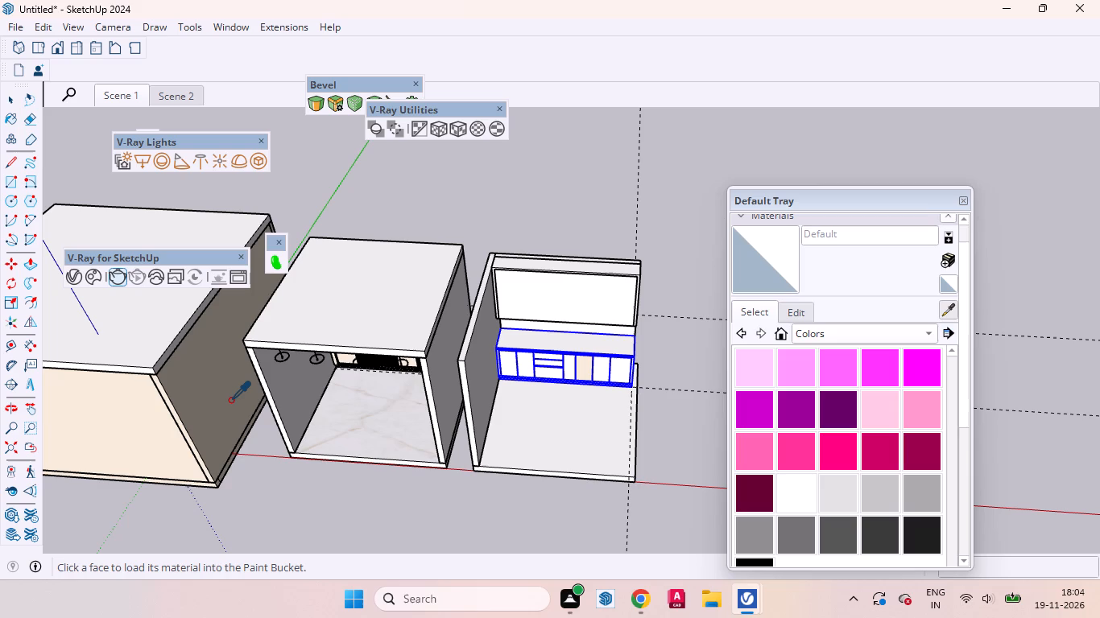
left_click(130, 417)
left_click(151, 432)
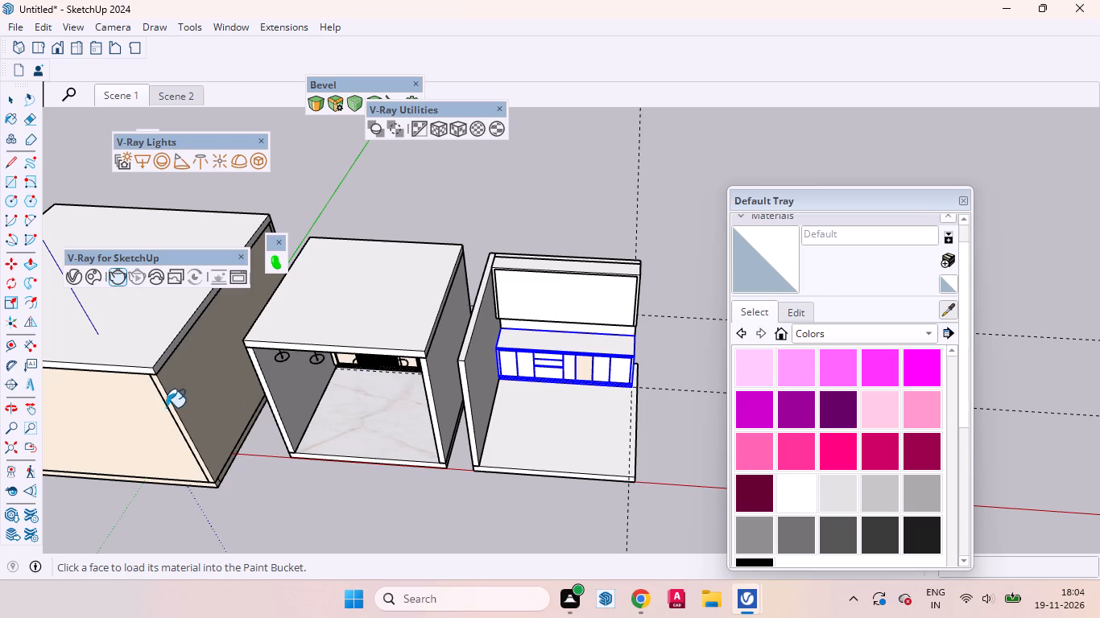
scroll(590, 342, "up", 3)
left_click(590, 342)
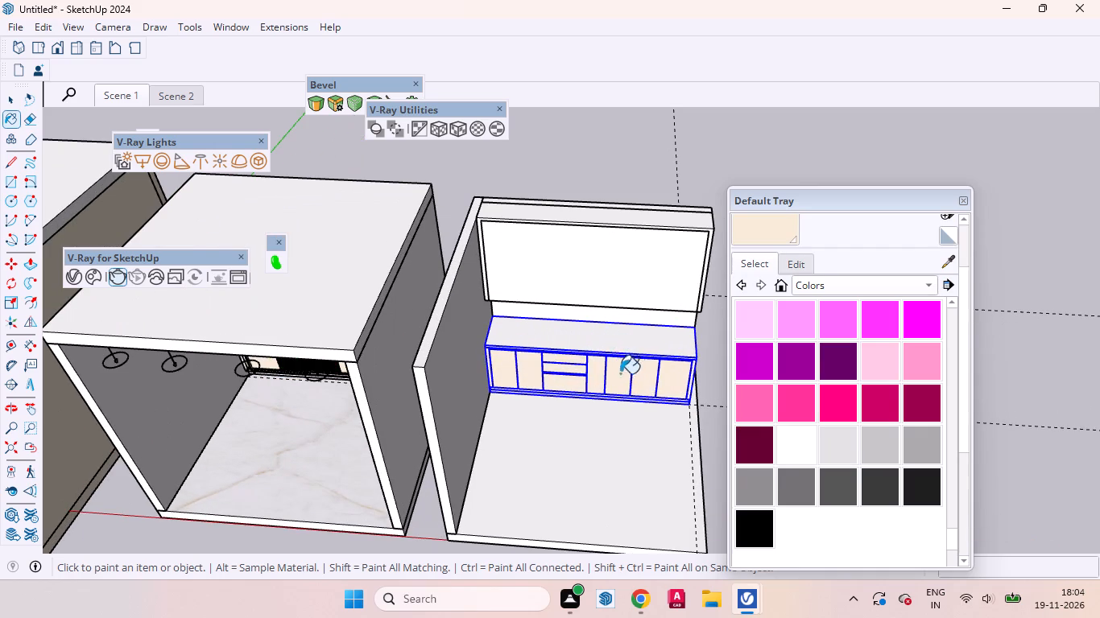
scroll(632, 378, "up", 9)
middle_click_drag(608, 387, 312, 274)
scroll(366, 300, "up", 1)
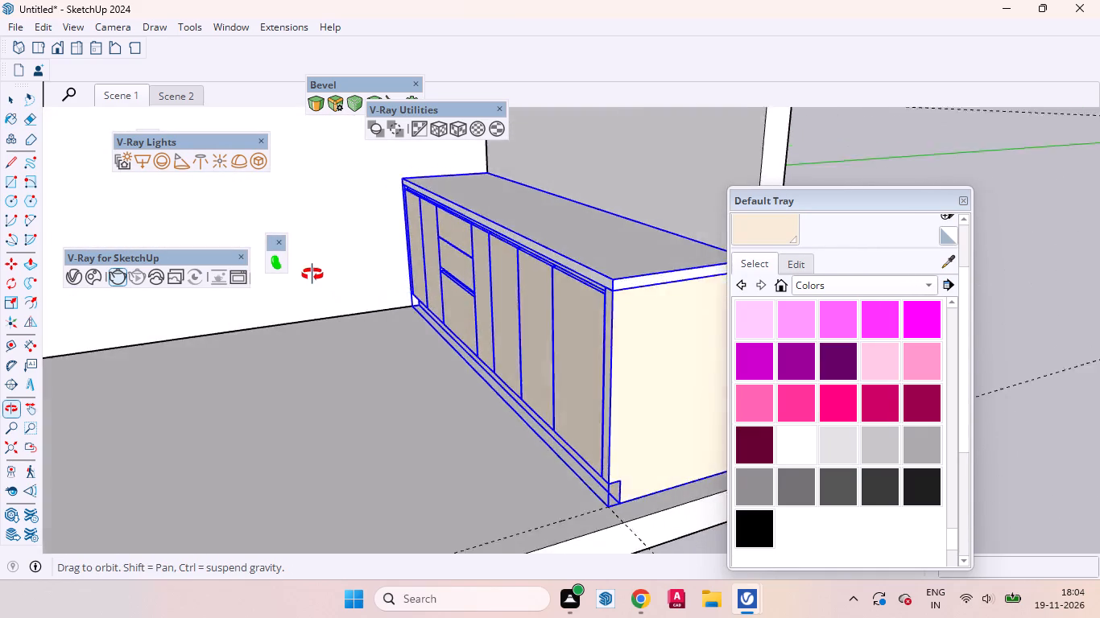
middle_click_drag(312, 274, 497, 338)
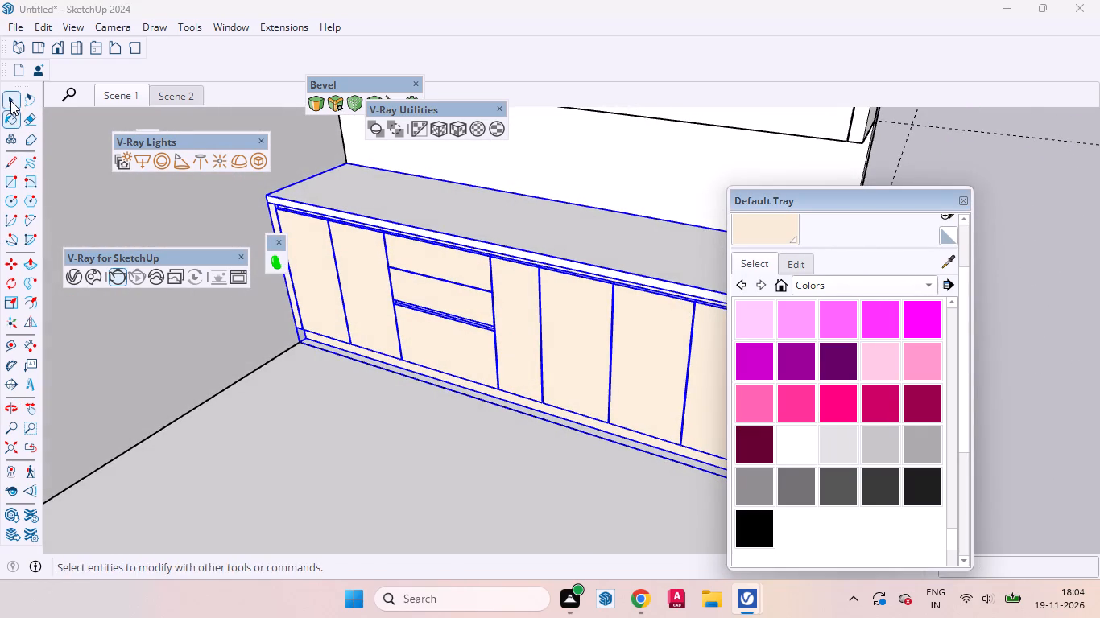
left_click(10, 101)
scroll(216, 366, "down", 7)
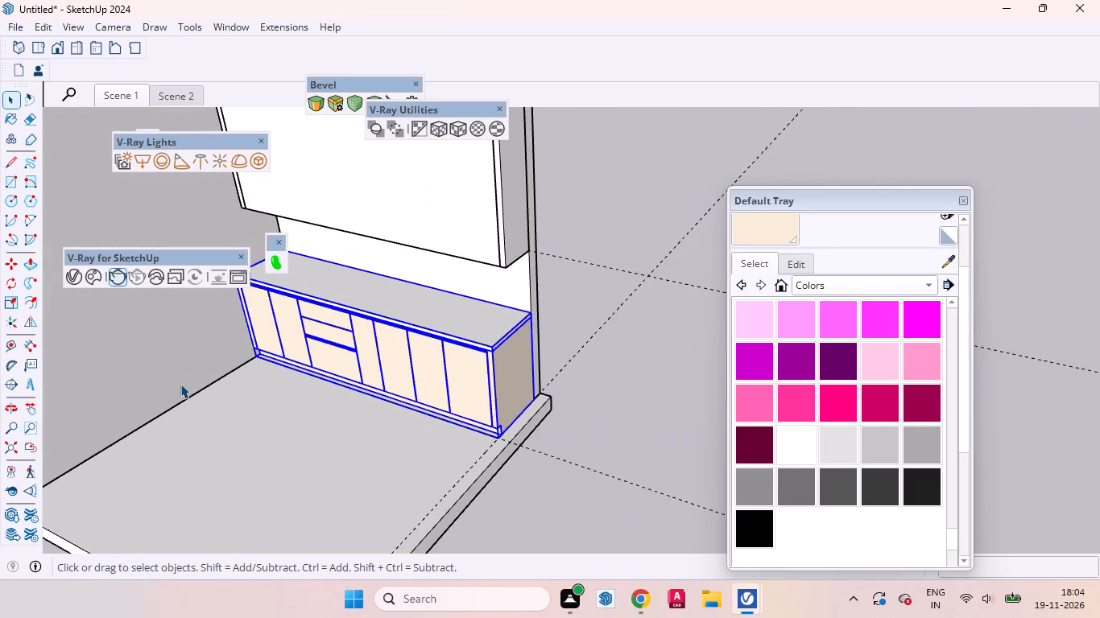
scroll(182, 383, "down", 11)
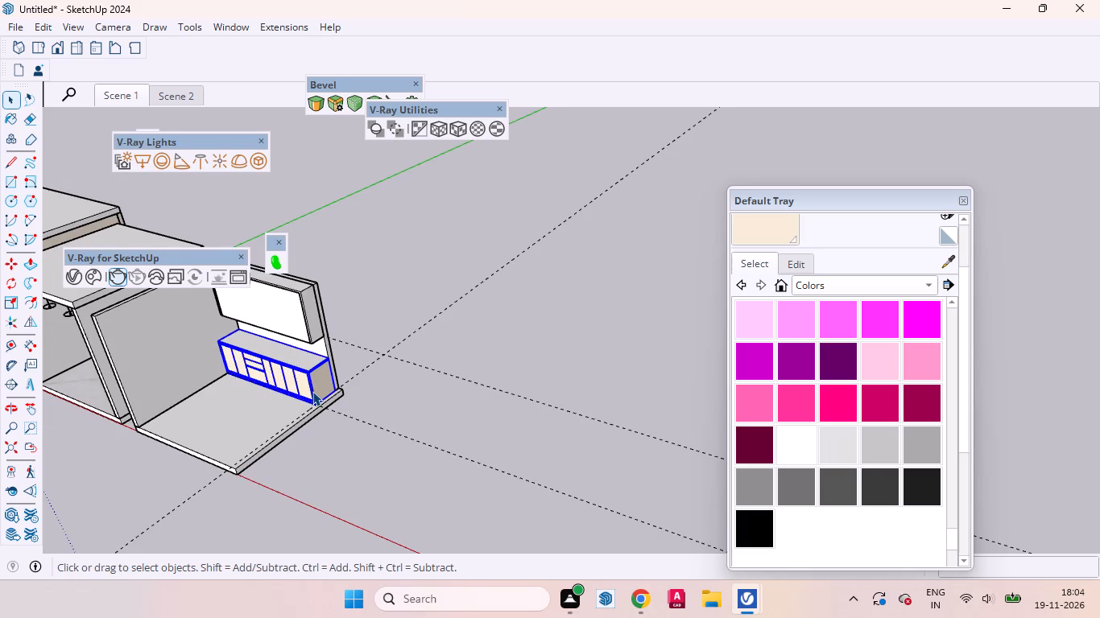
Open the counter group and paint the thin recessed strip above its bottom drawer solid black.
left_click(367, 344)
scroll(310, 360, "up", 8)
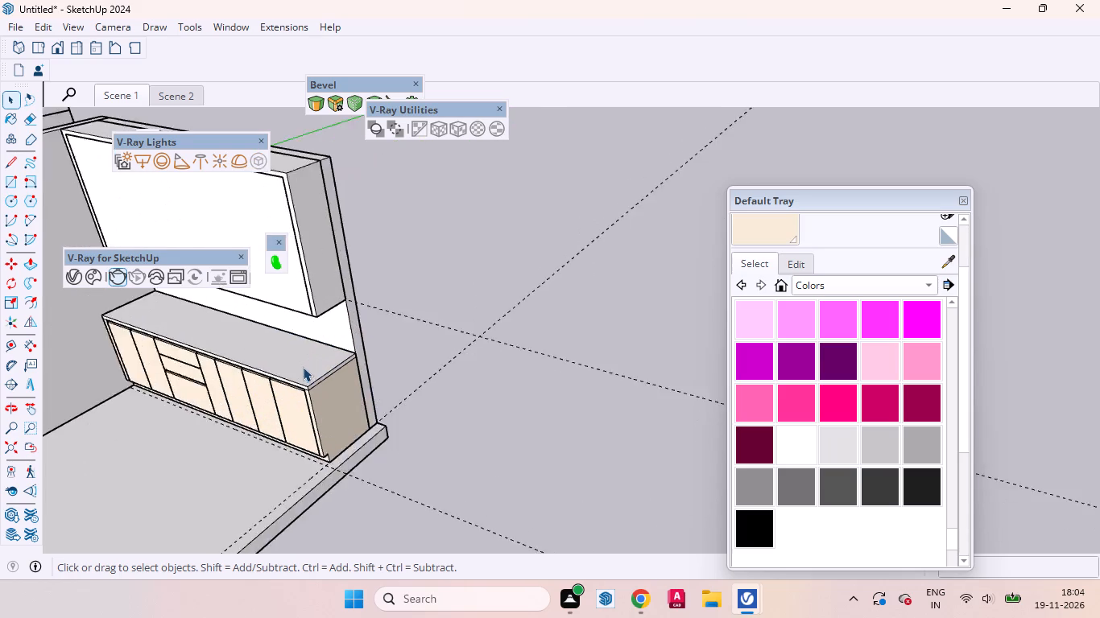
scroll(303, 367, "up", 12)
middle_click_drag(301, 381, 297, 336)
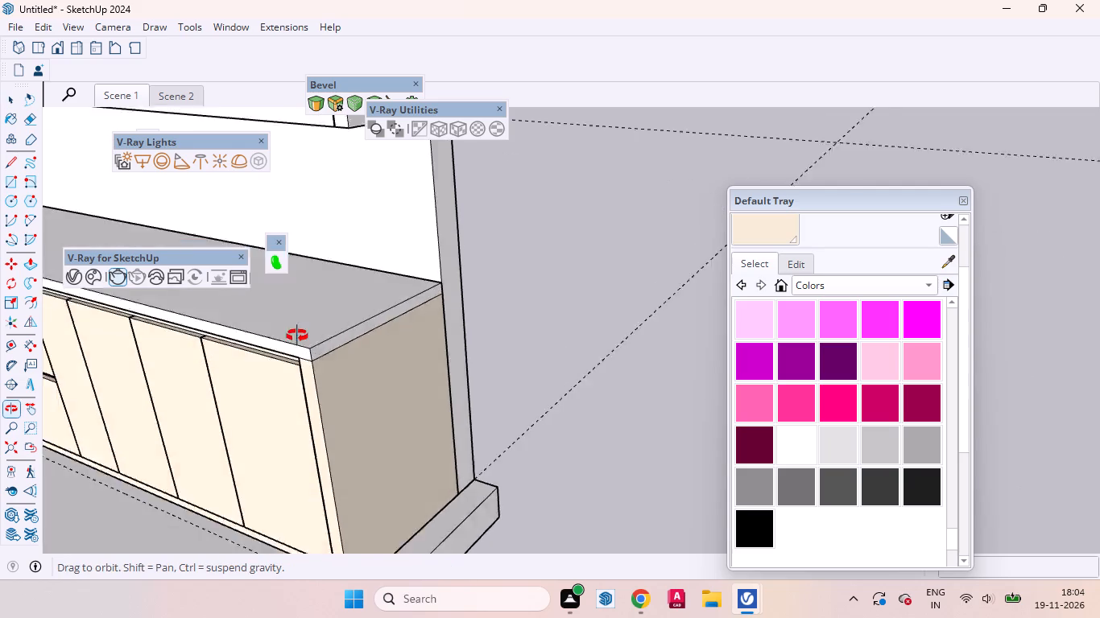
middle_click_drag(297, 336, 421, 303)
middle_click(428, 301)
middle_click(445, 285)
scroll(463, 347, "down", 3)
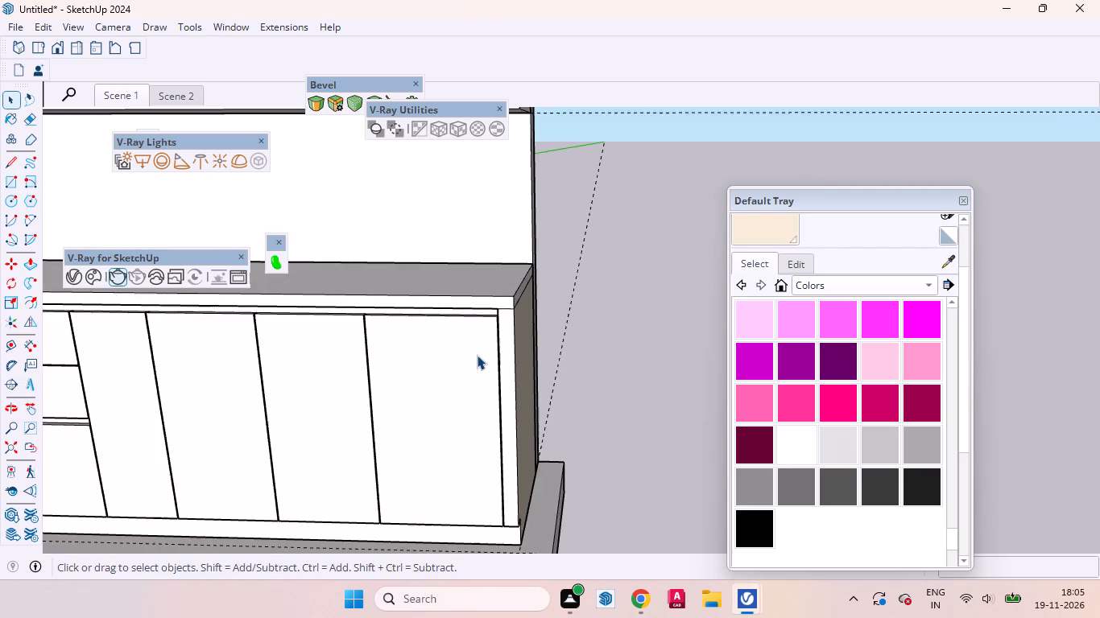
scroll(477, 355, "down", 5)
scroll(725, 305, "down", 4)
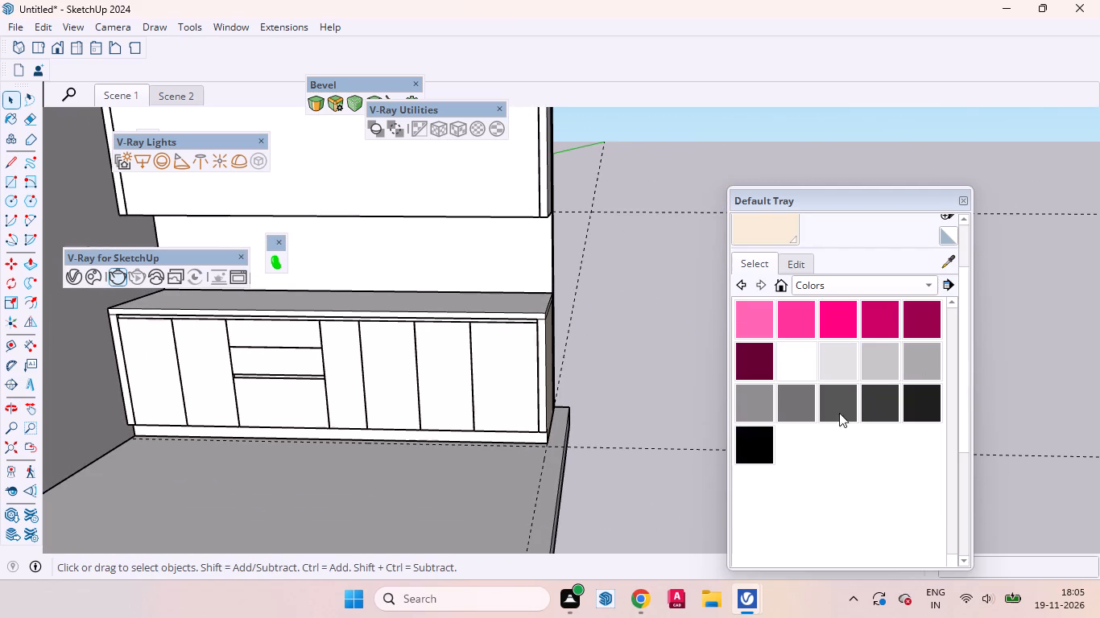
scroll(390, 333, "up", 6)
scroll(217, 419, "up", 3)
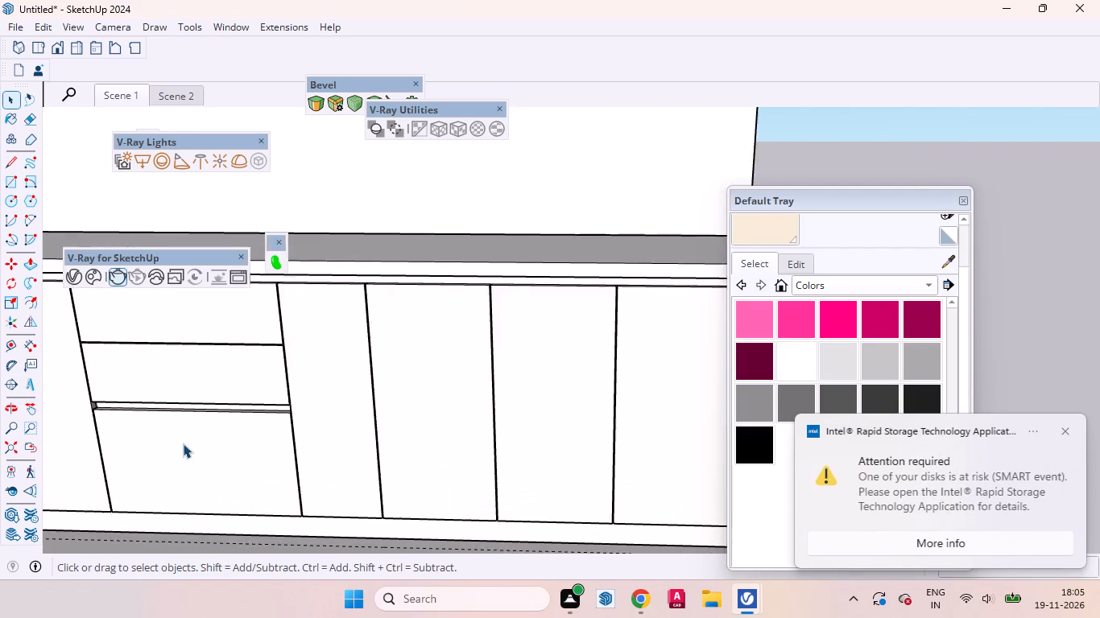
scroll(183, 443, "up", 5)
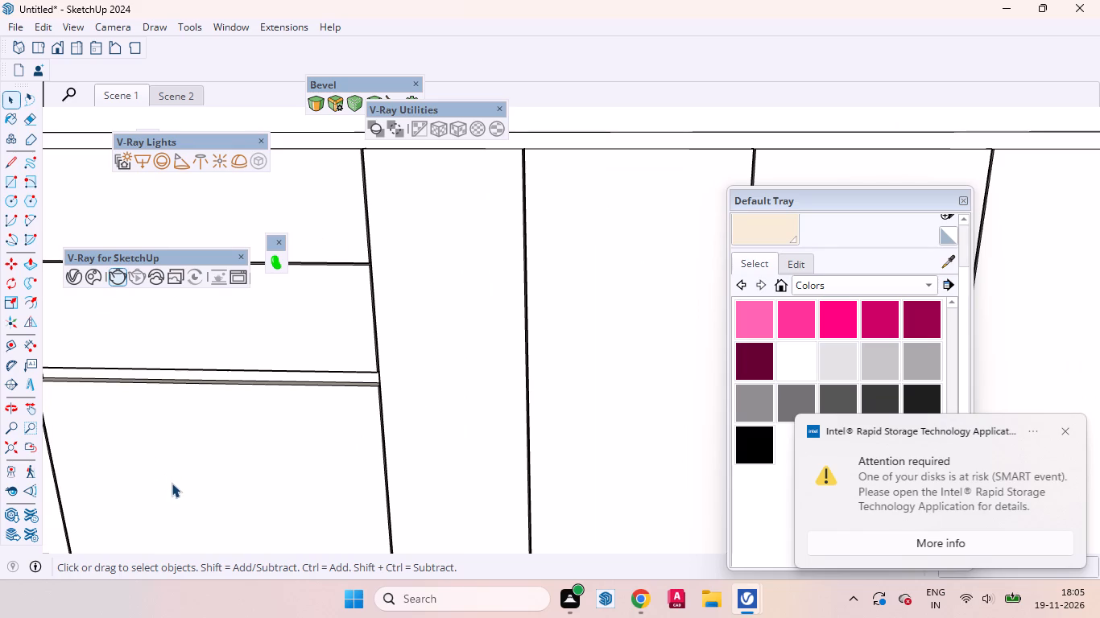
scroll(252, 443, "up", 2)
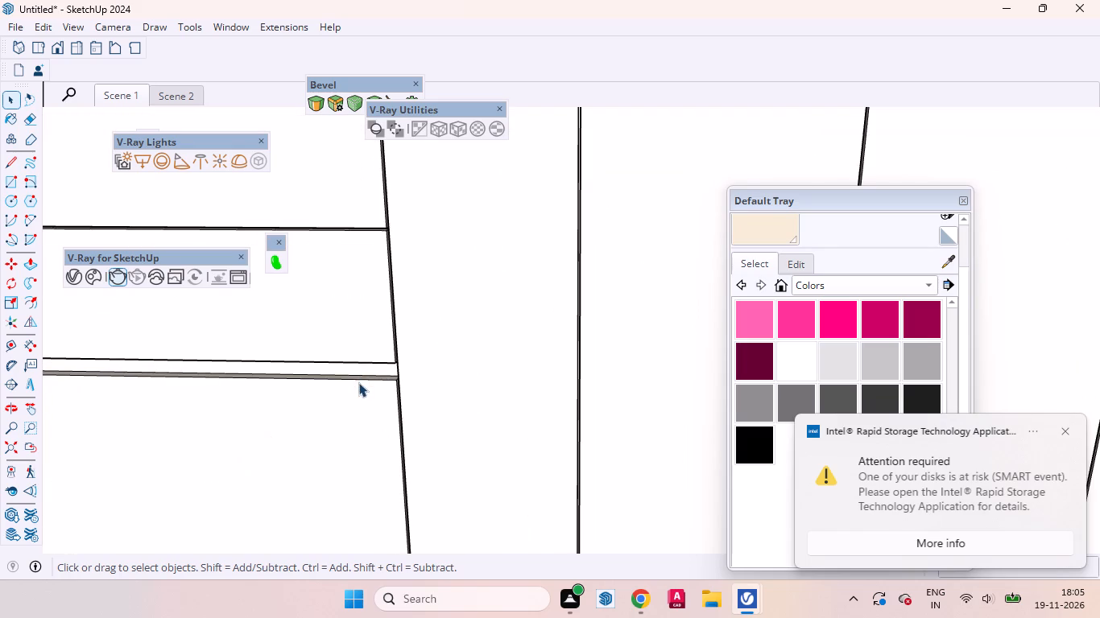
middle_click_drag(336, 400, 341, 371)
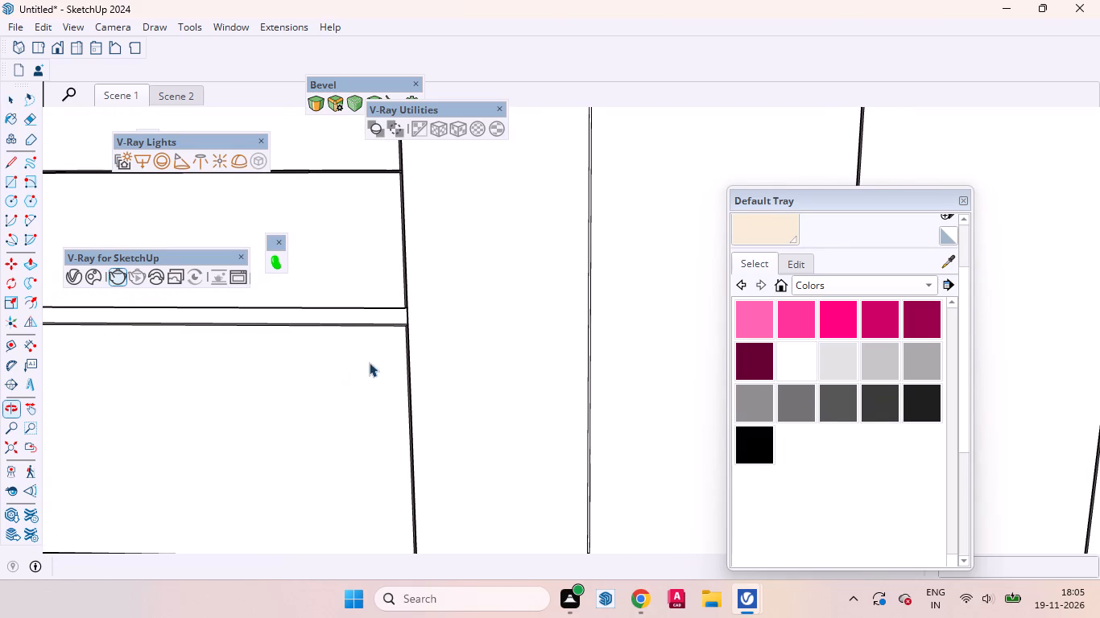
scroll(367, 301, "up", 7)
left_click(367, 322)
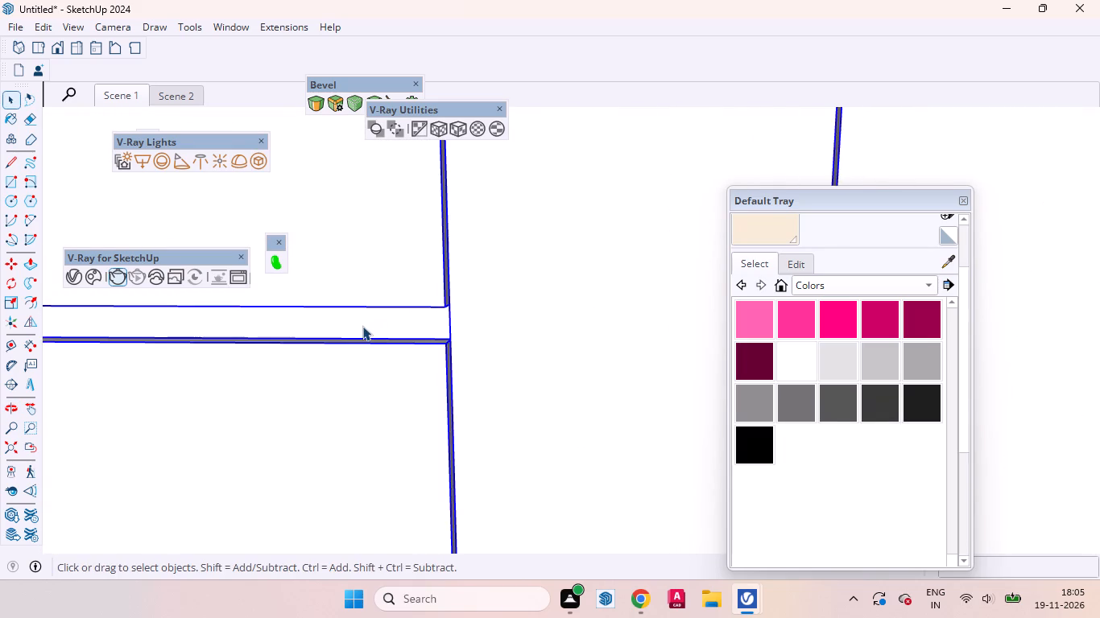
double_click(362, 326)
left_click(372, 326)
left_click(764, 455)
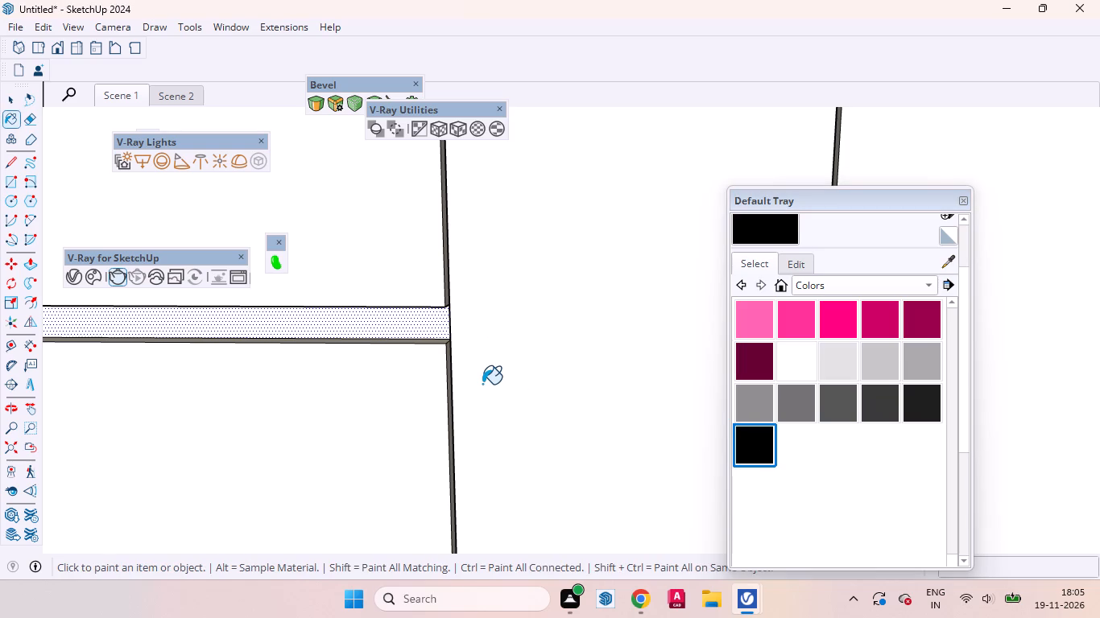
left_click(365, 330)
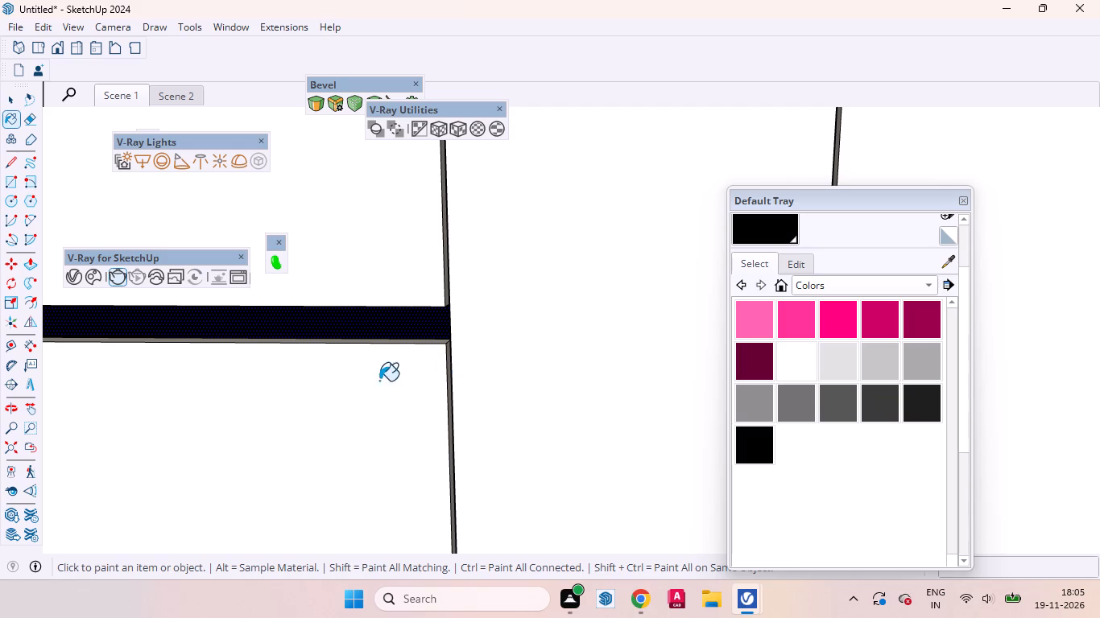
Paint the long recessed strip beneath the countertop black as well, and exit the counter group.
scroll(422, 472, "down", 17)
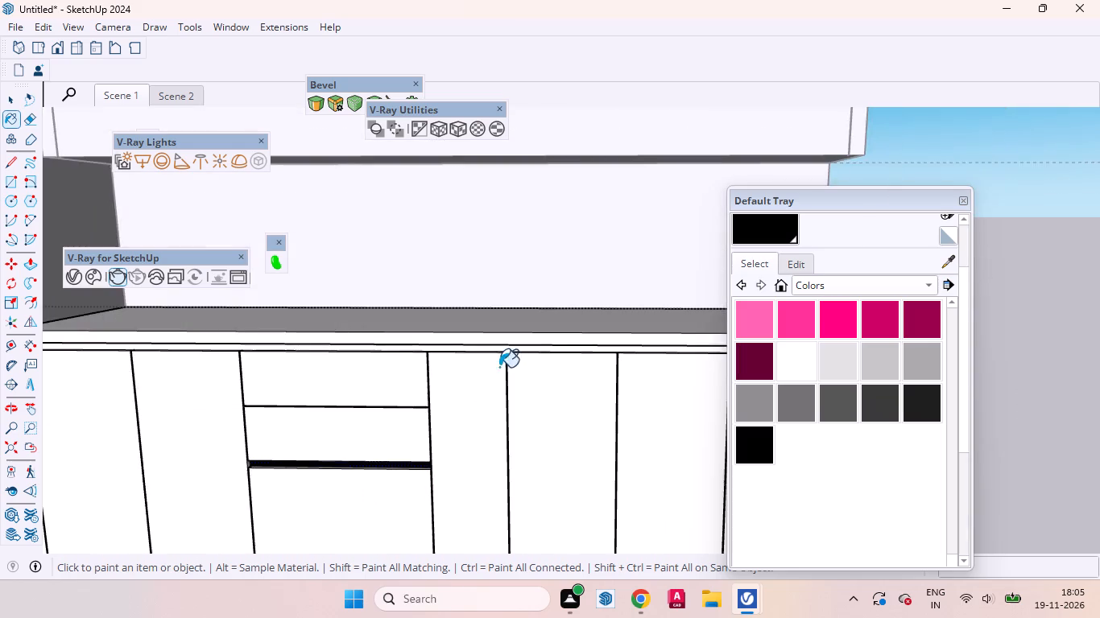
scroll(504, 358, "up", 19)
left_click(489, 339)
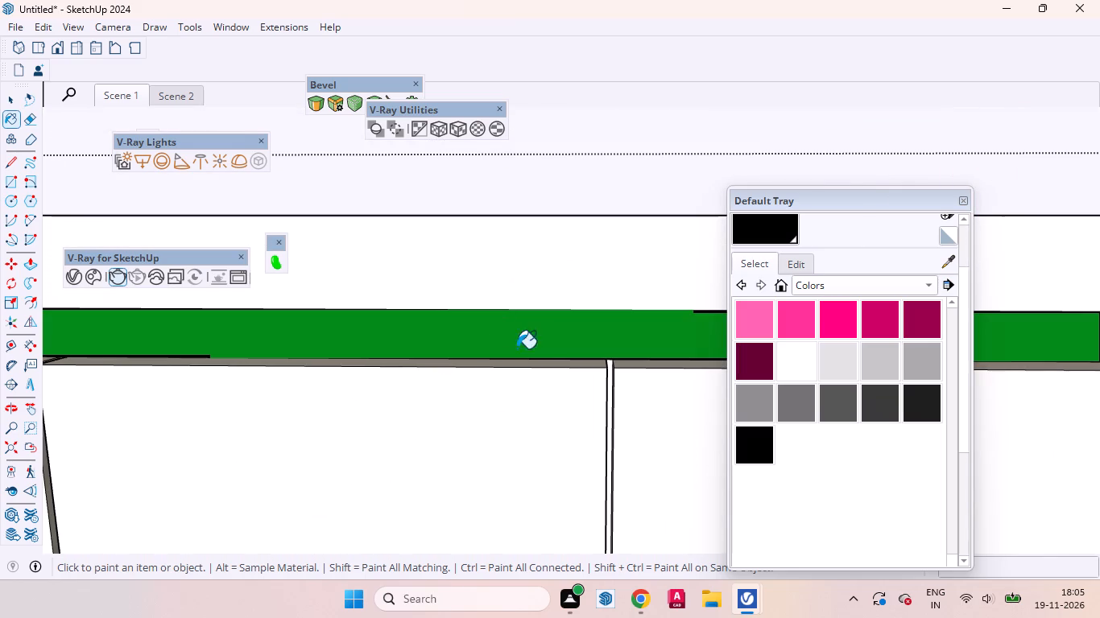
scroll(378, 357, "down", 18)
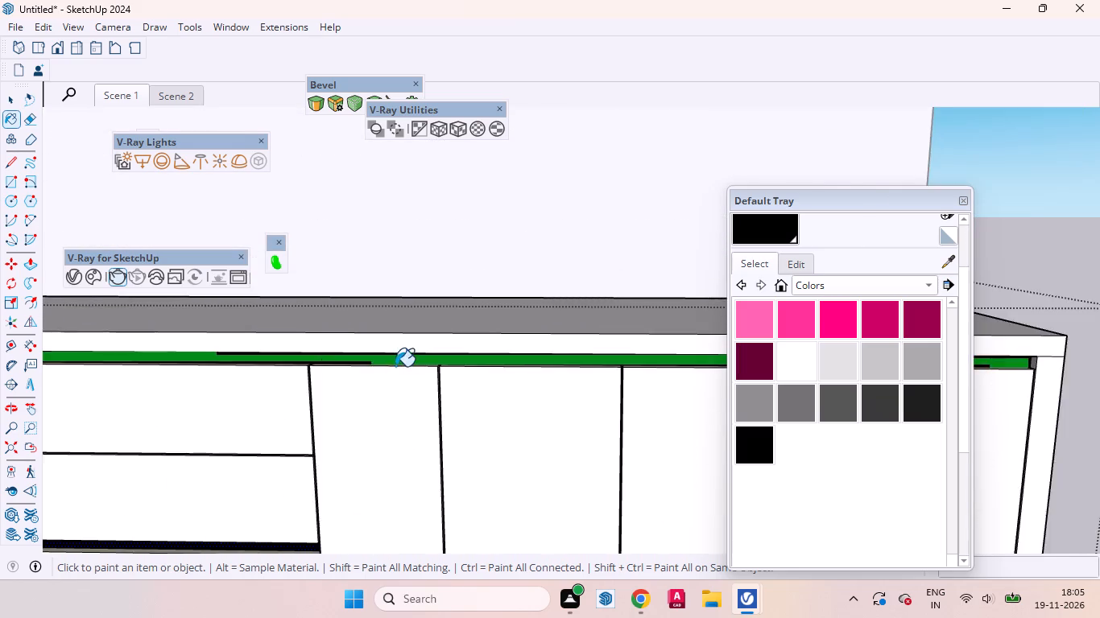
scroll(395, 366, "down", 3)
left_click(19, 102)
scroll(348, 340, "down", 3)
scroll(349, 345, "up", 1)
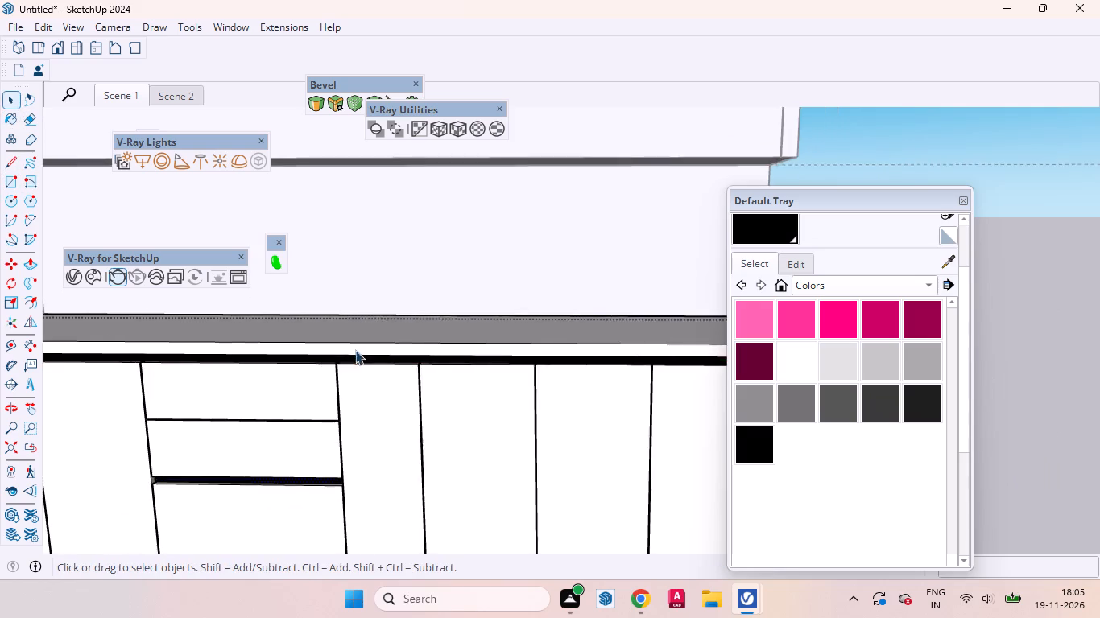
scroll(362, 342, "down", 16)
double_click(593, 344)
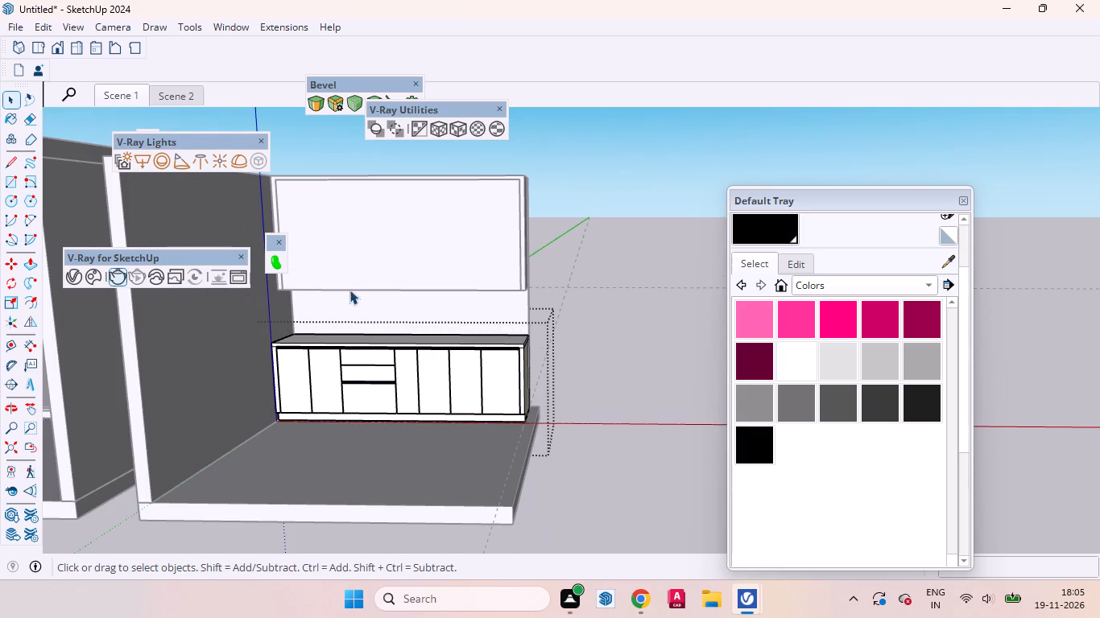
Select the overhead cabinet on the wall above the counter.
scroll(341, 266, "up", 3)
scroll(450, 369, "down", 7)
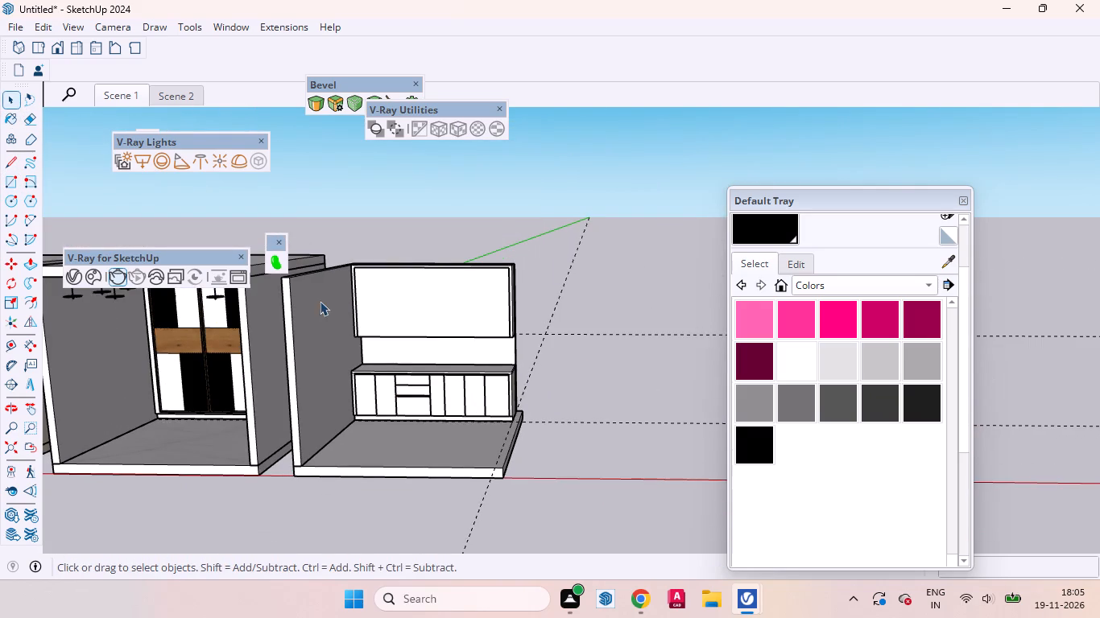
scroll(320, 299, "up", 8)
left_click(424, 307)
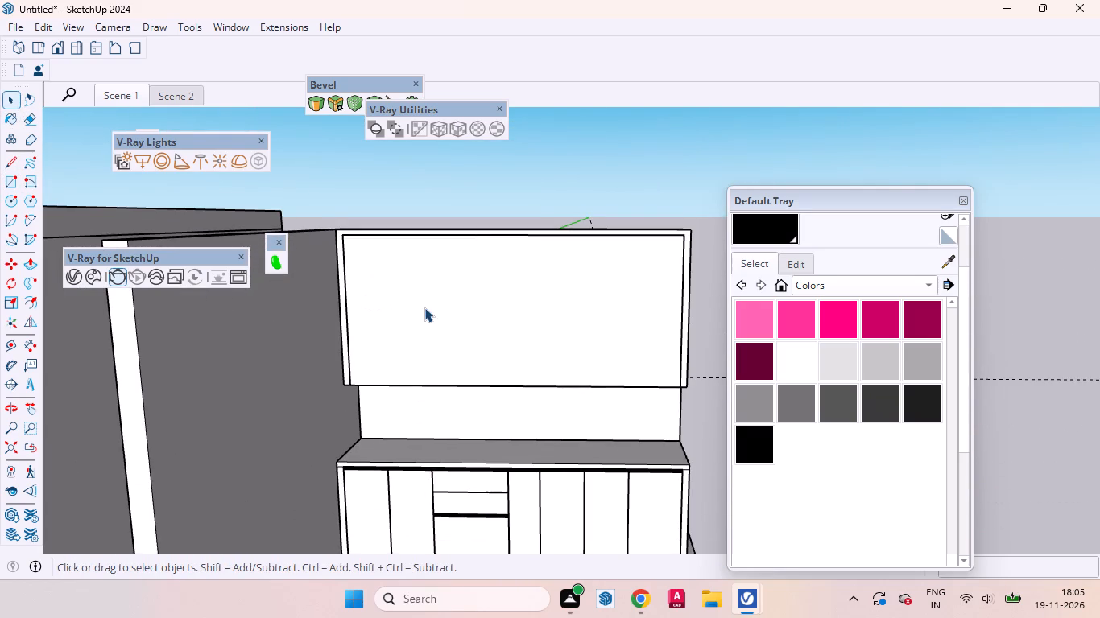
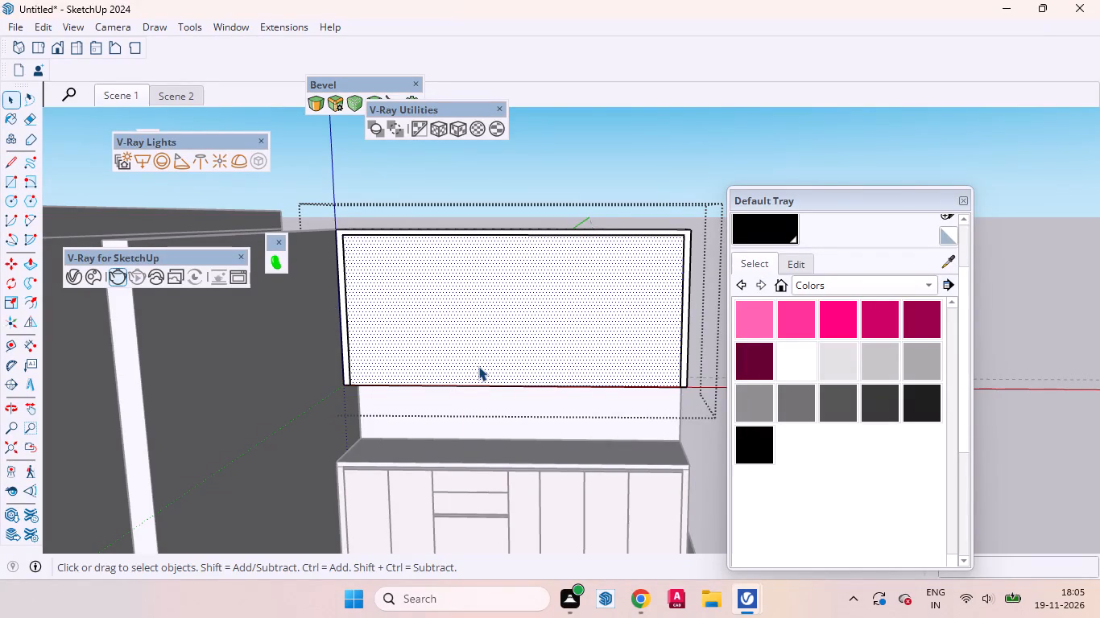
Copy the inner side edge of the overhead cabinet's front face across the front twice at 14-inch spacing.
left_click(387, 314)
left_click(346, 304)
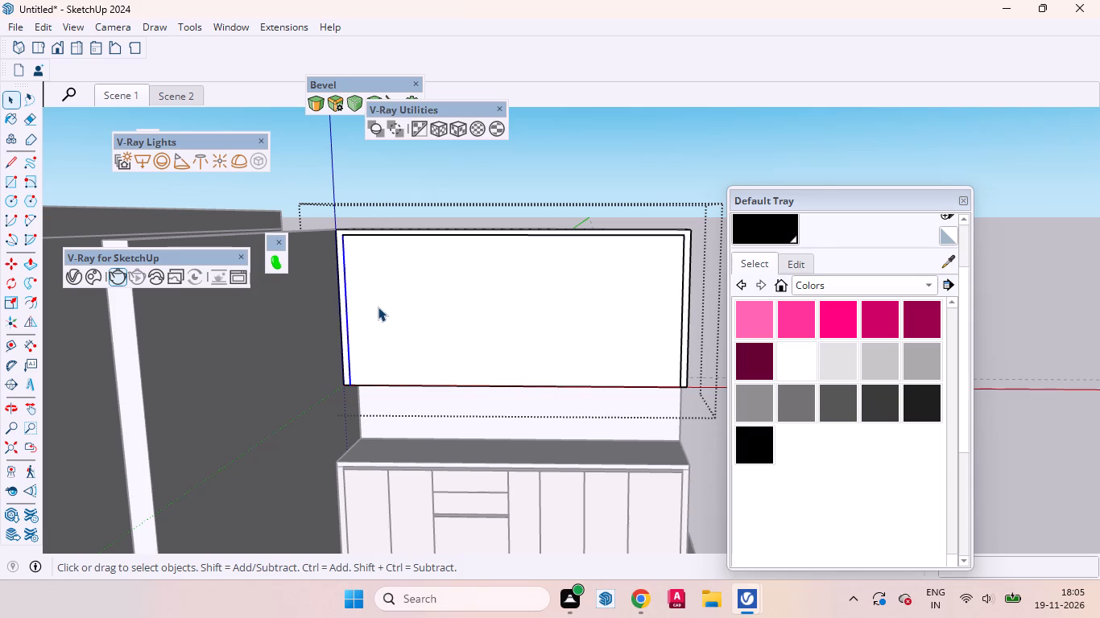
key("m")
left_click(398, 326)
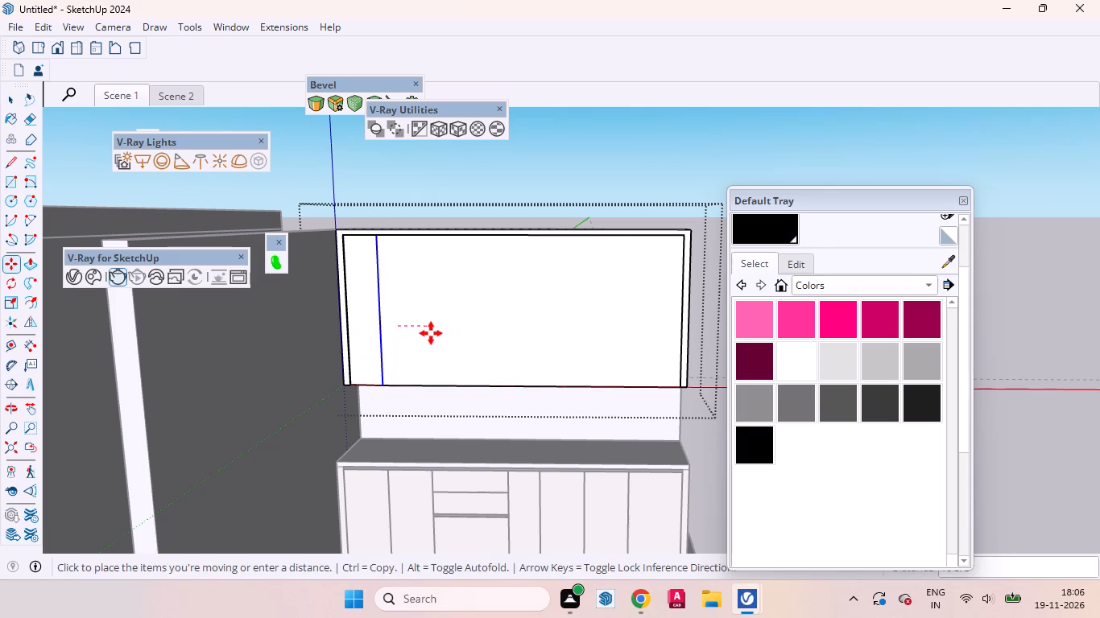
type("14")
key("Return")
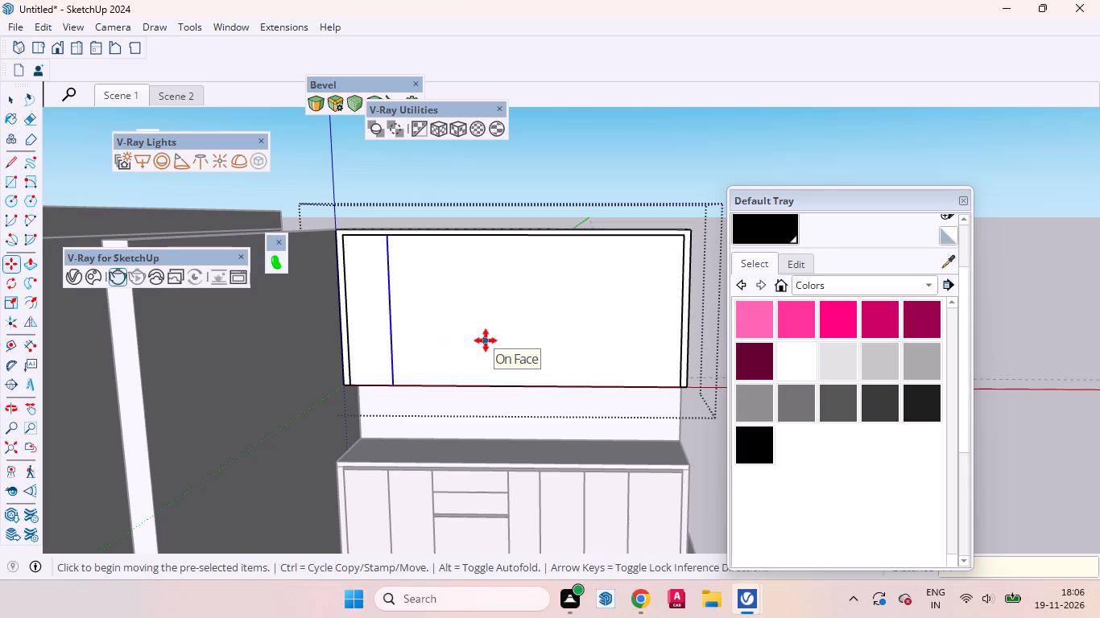
key("shift+asterisk")
key("2")
key("Return")
key("space")
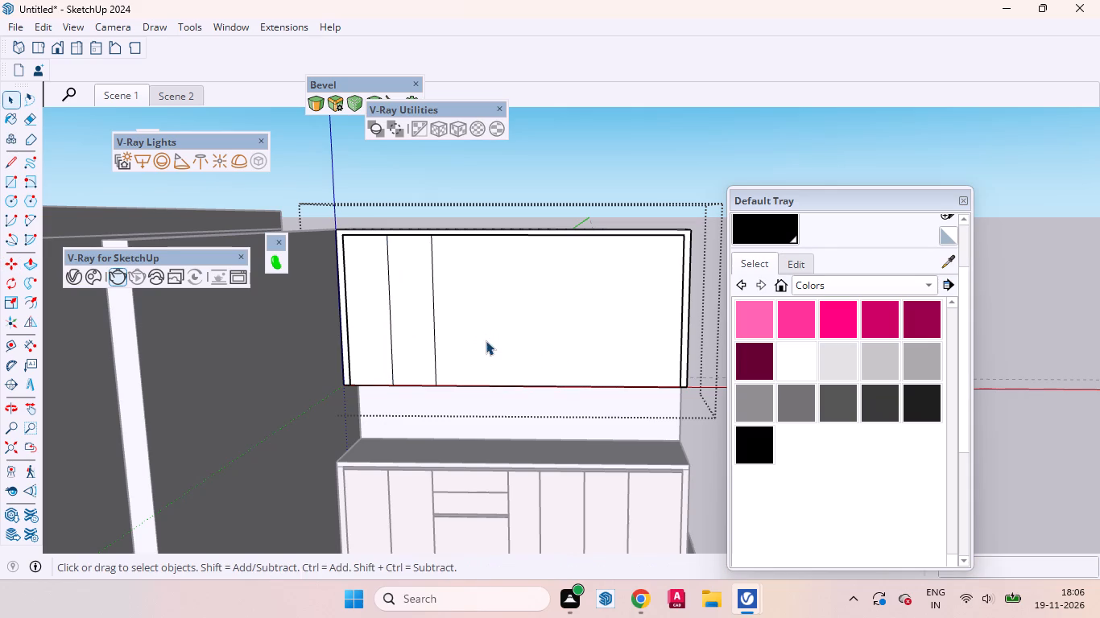
Copy the second divider line on the overhead cabinet front 24 inches farther across to mark the wide middle panel.
scroll(429, 346, "up", 7)
scroll(402, 376, "down", 5)
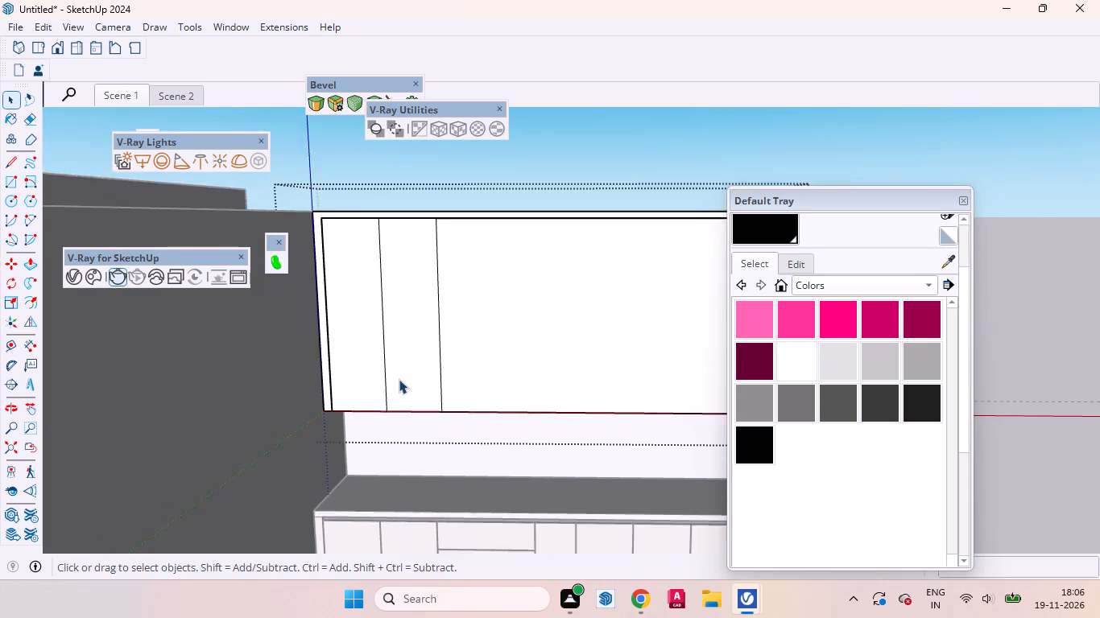
scroll(399, 379, "down", 3)
left_click(428, 332)
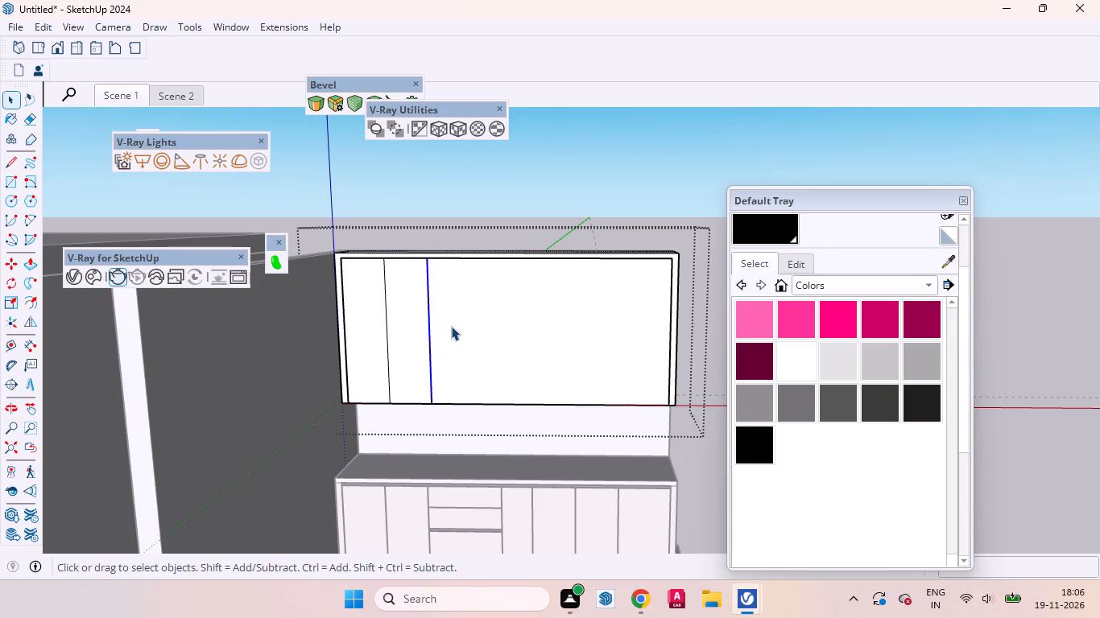
key("m")
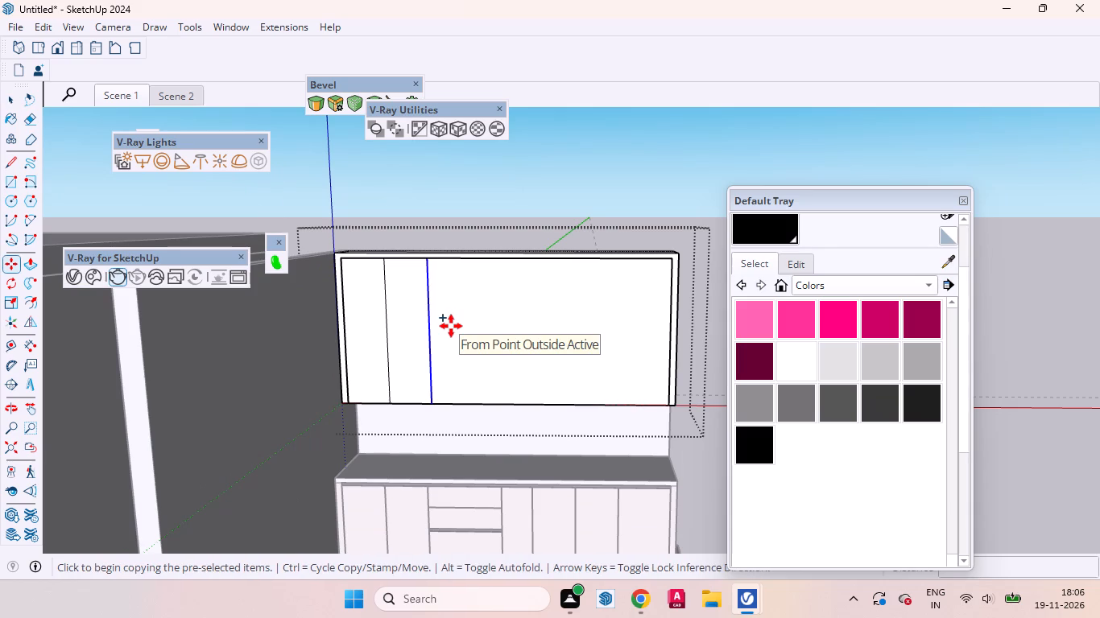
left_click(451, 326)
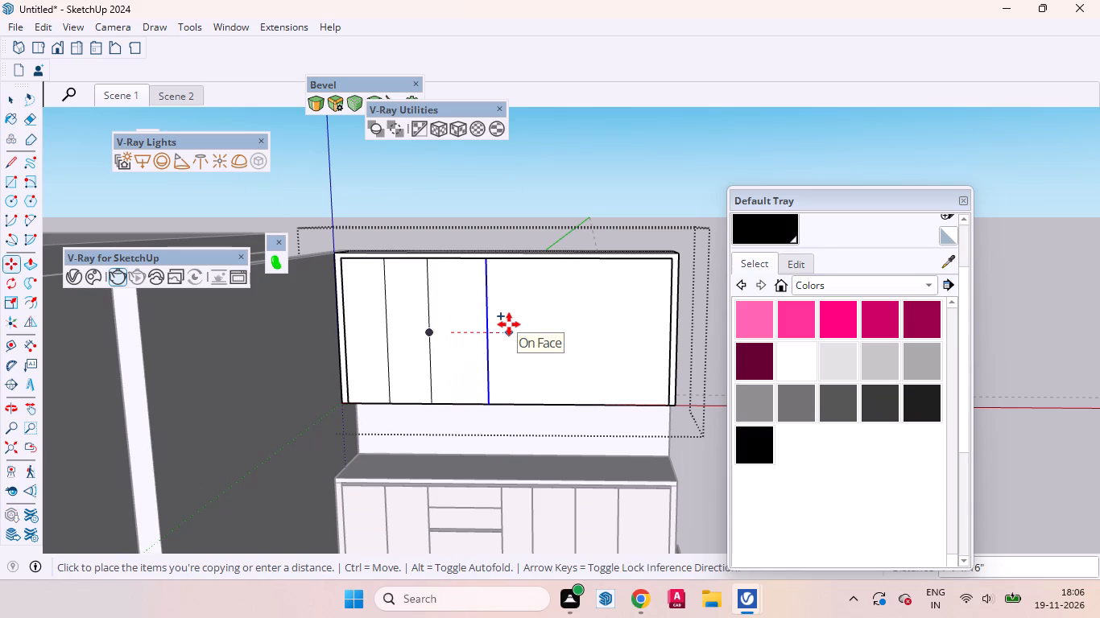
type("24")
key("Return")
key("space")
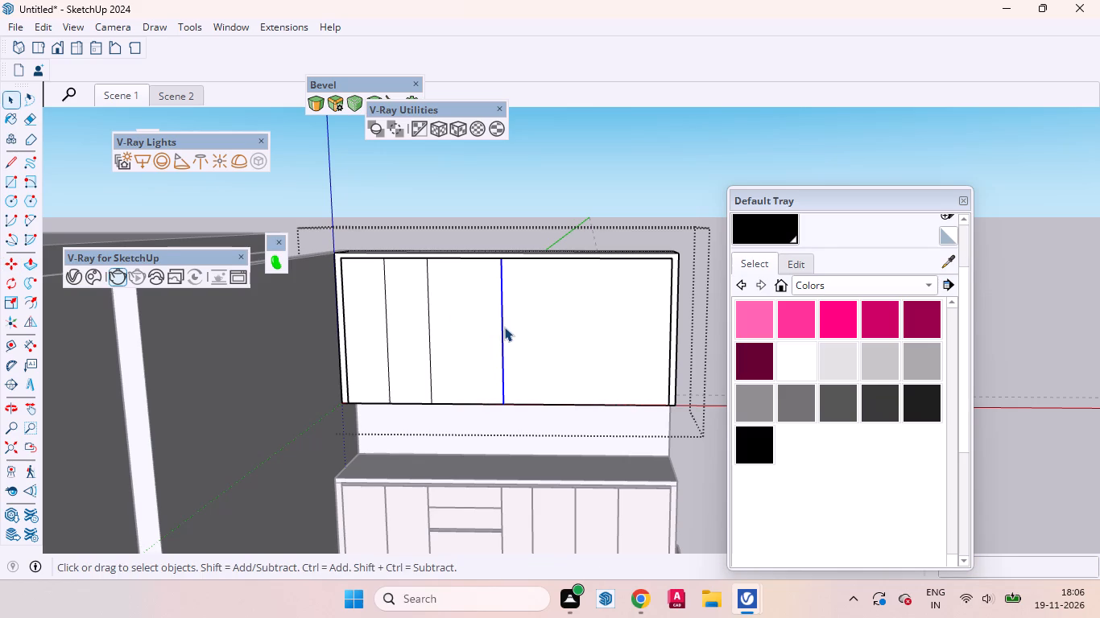
Copy the divider beyond the wide middle panel across the remaining front three times at 14-inch spacing.
key("m")
left_click(504, 327)
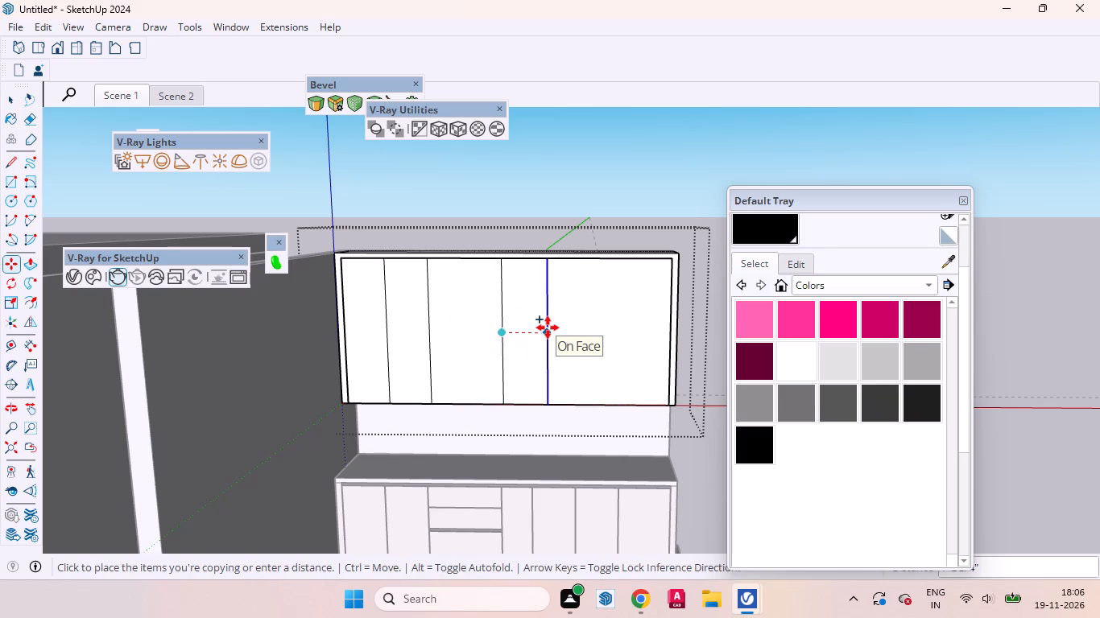
type("14")
key("Return")
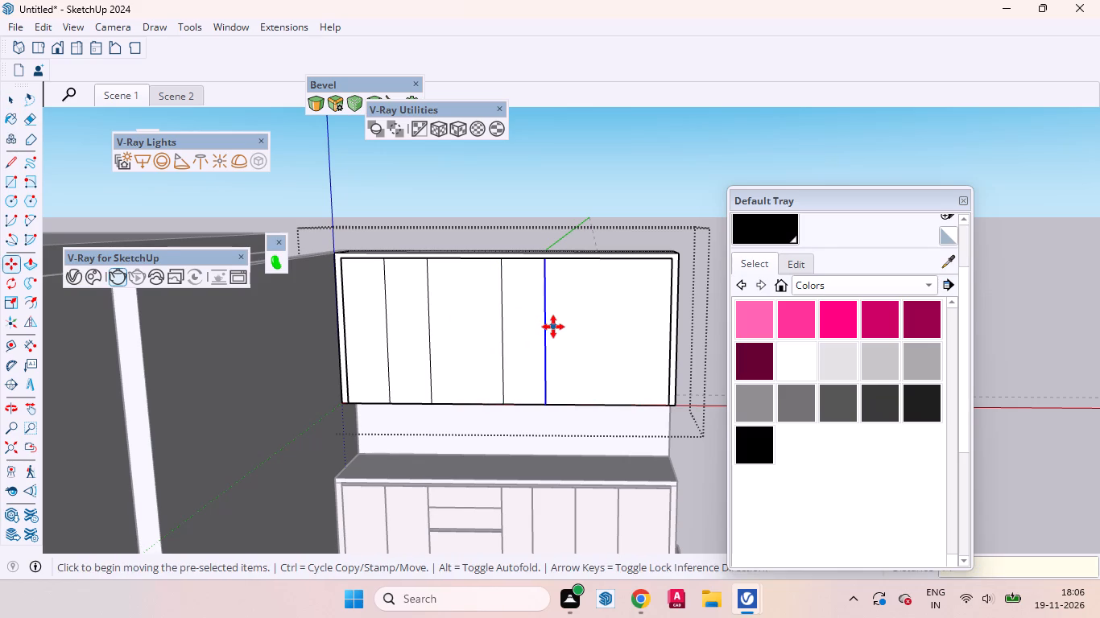
key("shift+asterisk")
key("3")
key("Return")
key("space")
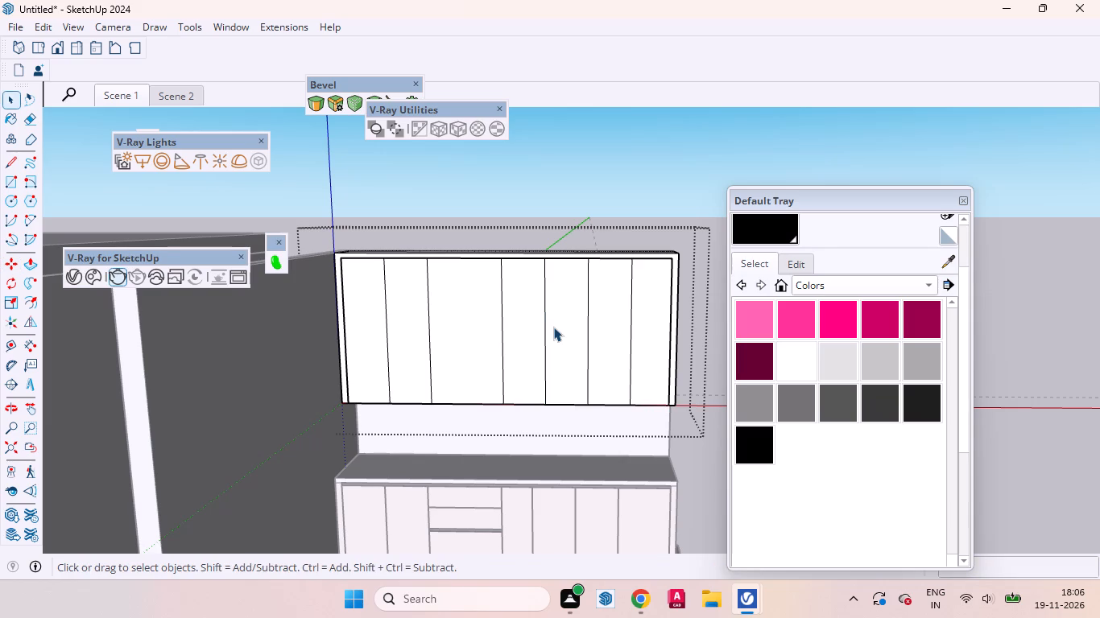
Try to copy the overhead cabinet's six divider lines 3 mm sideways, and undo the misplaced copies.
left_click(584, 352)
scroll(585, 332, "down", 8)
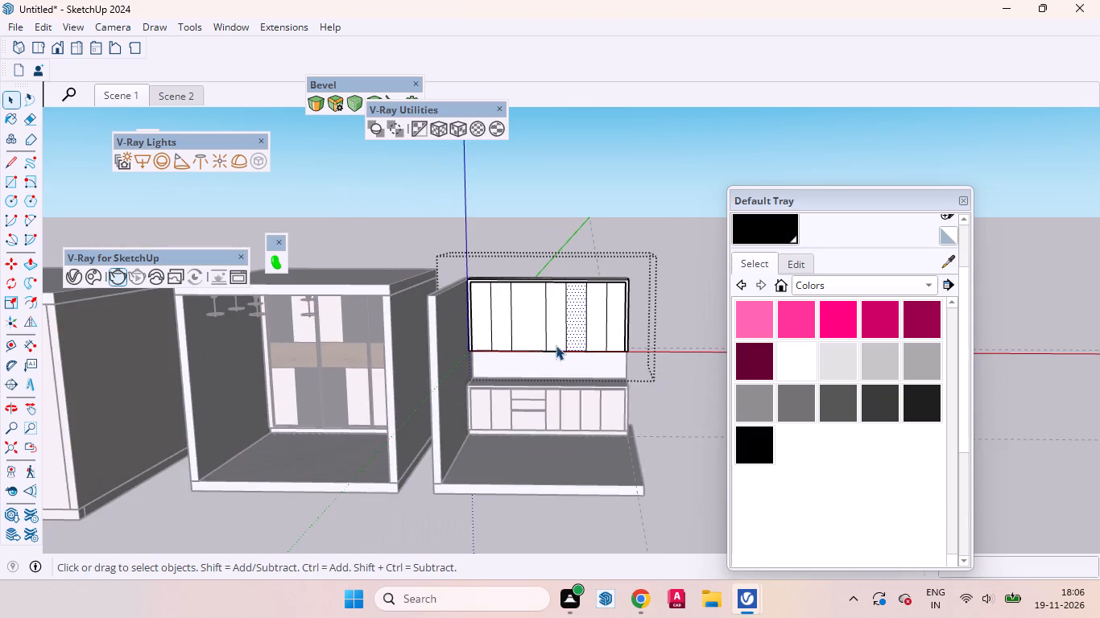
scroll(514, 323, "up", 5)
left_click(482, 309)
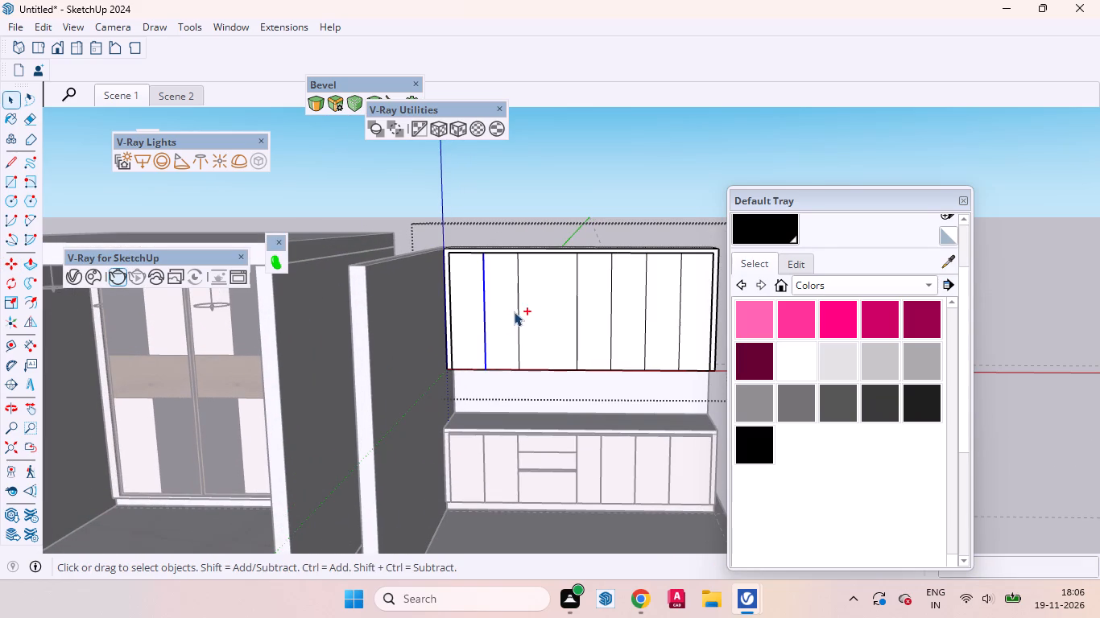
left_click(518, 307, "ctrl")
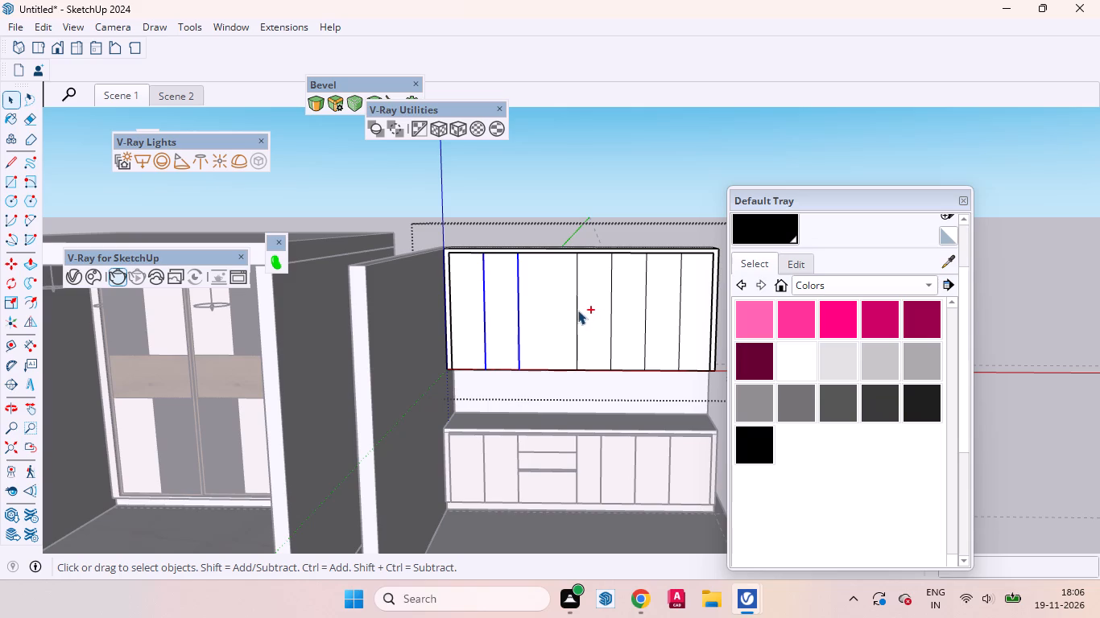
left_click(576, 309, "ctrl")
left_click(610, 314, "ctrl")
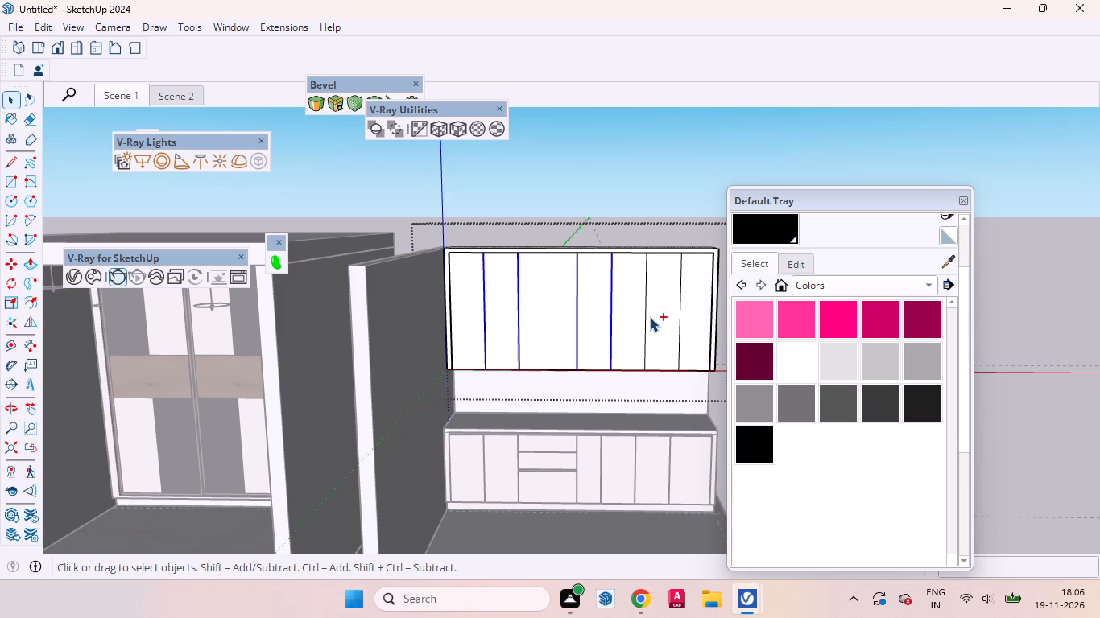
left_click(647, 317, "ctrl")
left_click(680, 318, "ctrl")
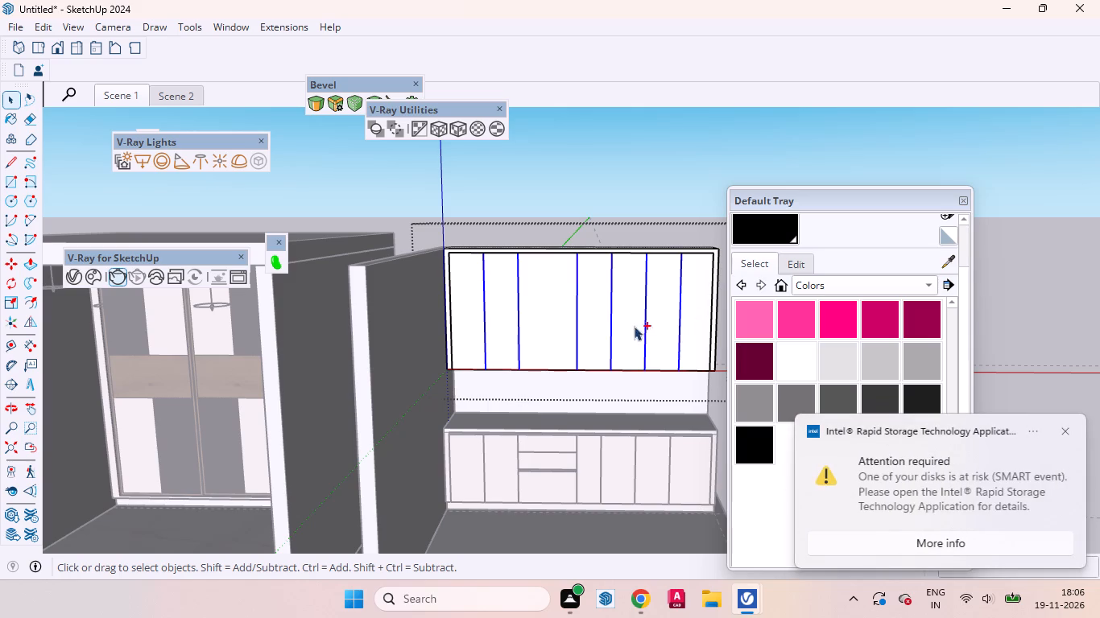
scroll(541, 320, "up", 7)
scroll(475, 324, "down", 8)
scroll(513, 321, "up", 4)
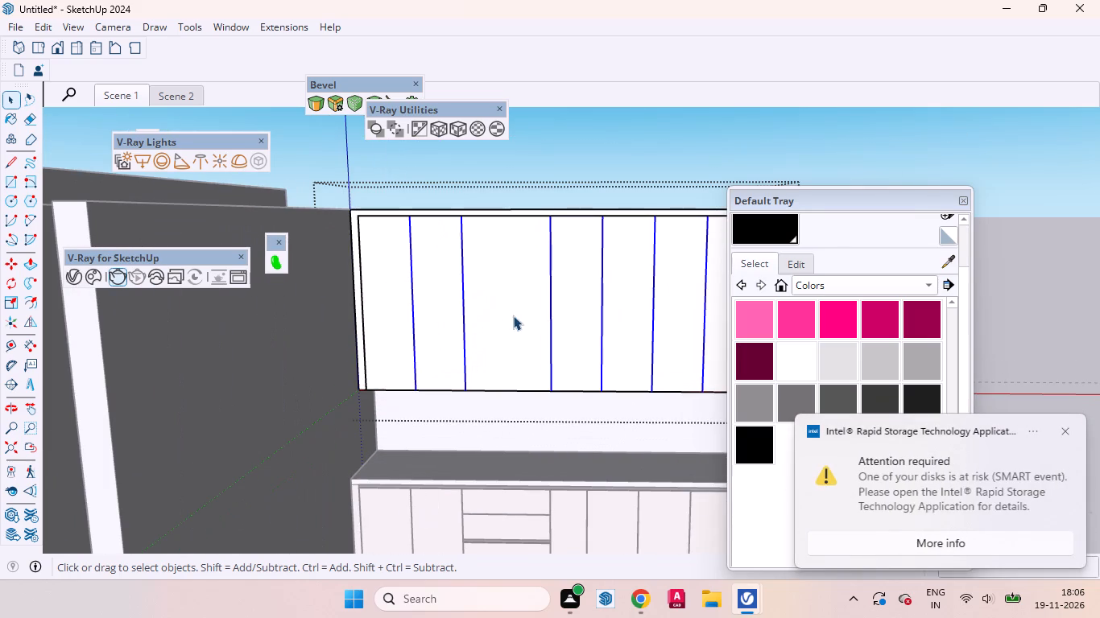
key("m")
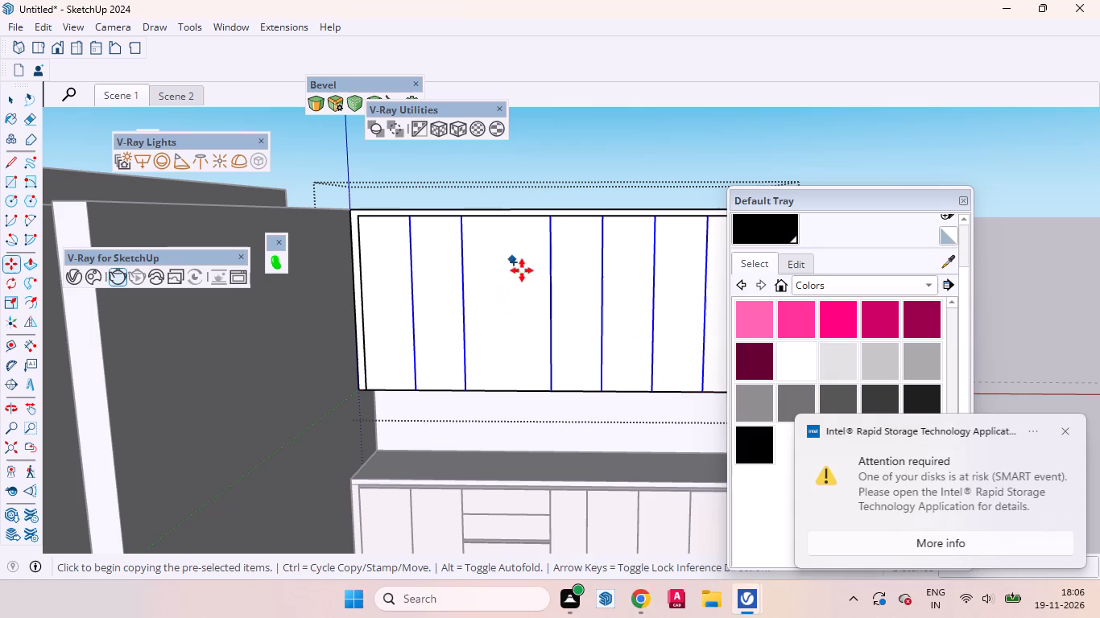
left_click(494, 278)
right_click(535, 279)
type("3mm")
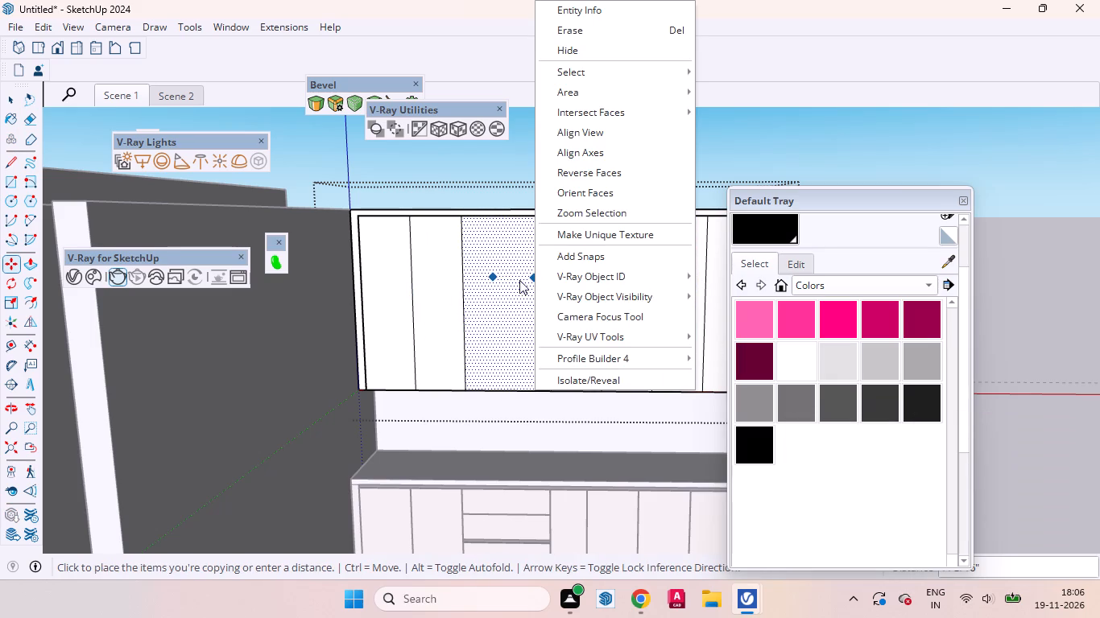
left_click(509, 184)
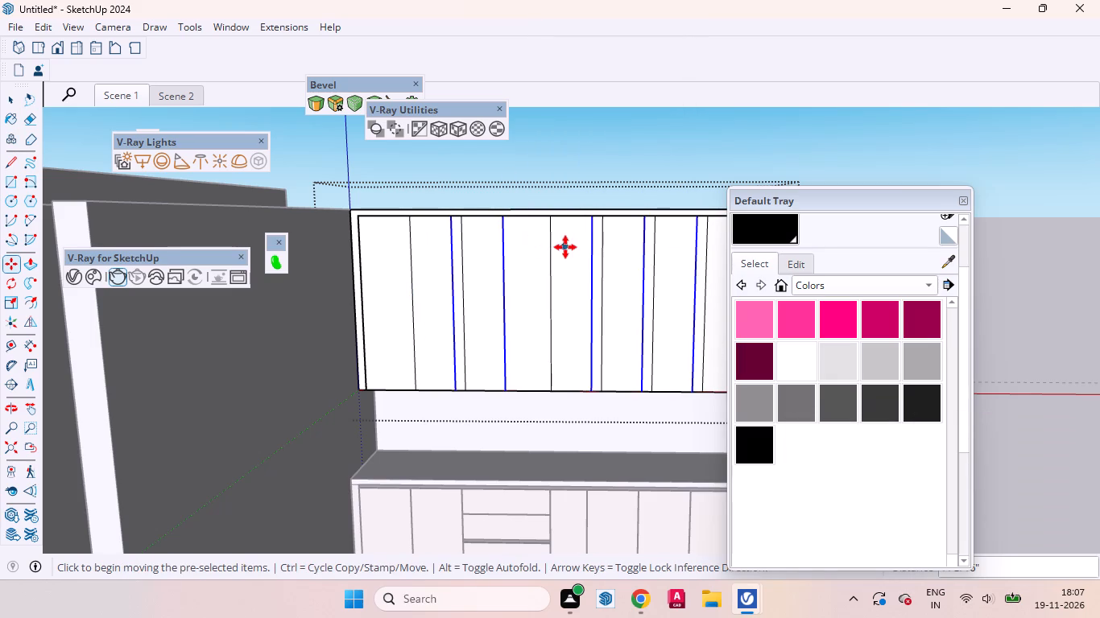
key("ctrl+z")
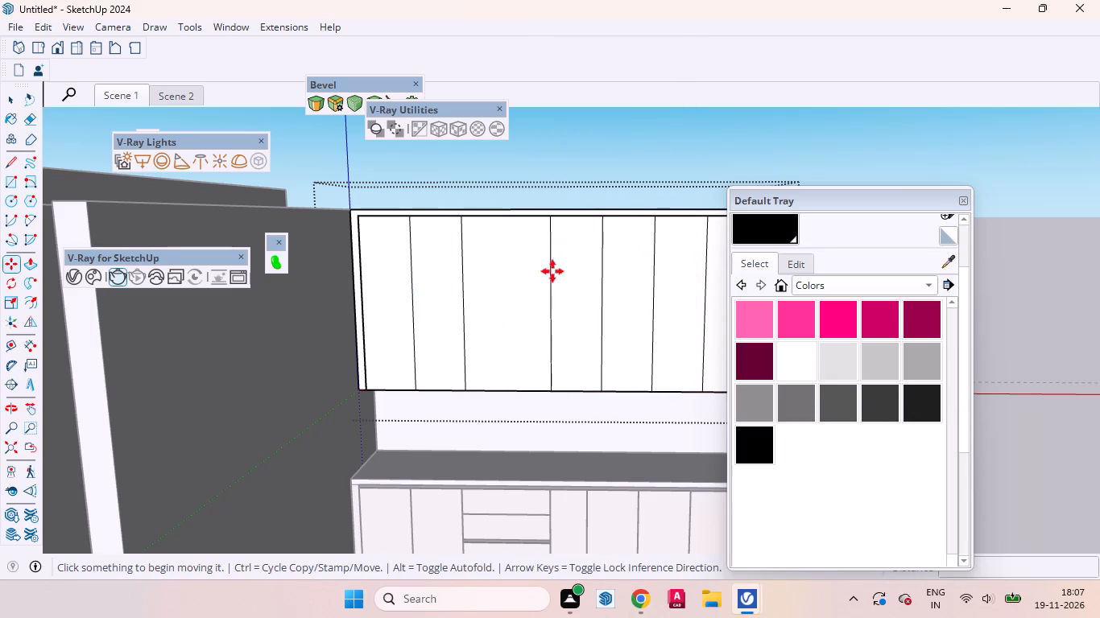
Select all six vertical divider lines on the overhead cabinet front and copy them 3 mm sideways to form narrow gaps.
key("space")
left_click(411, 284, "ctrl")
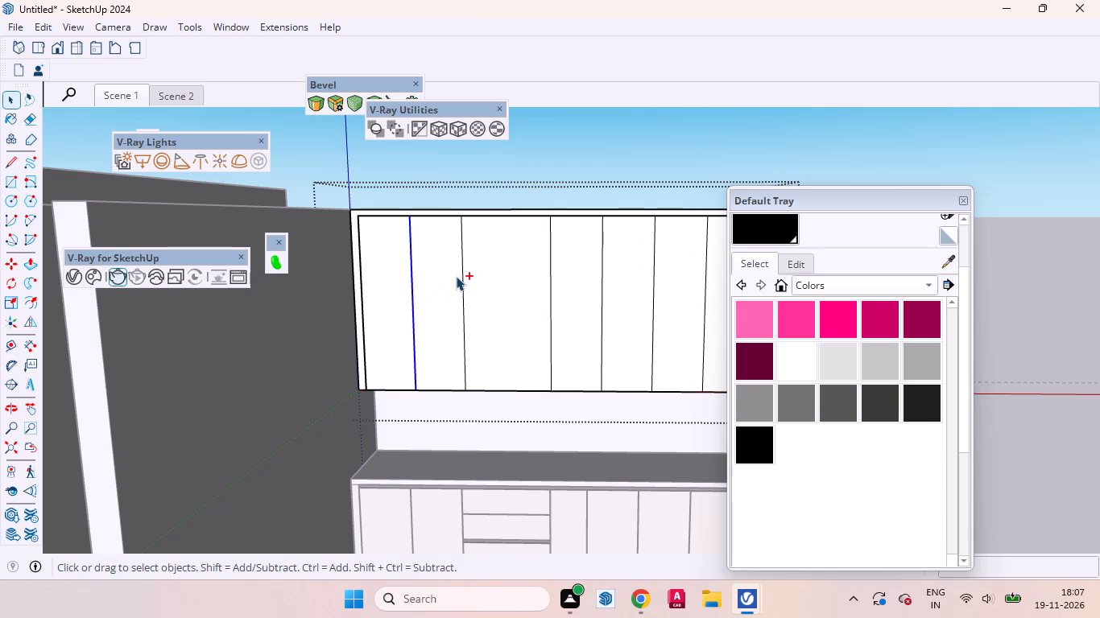
left_click(461, 270, "ctrl")
left_click(550, 274, "ctrl")
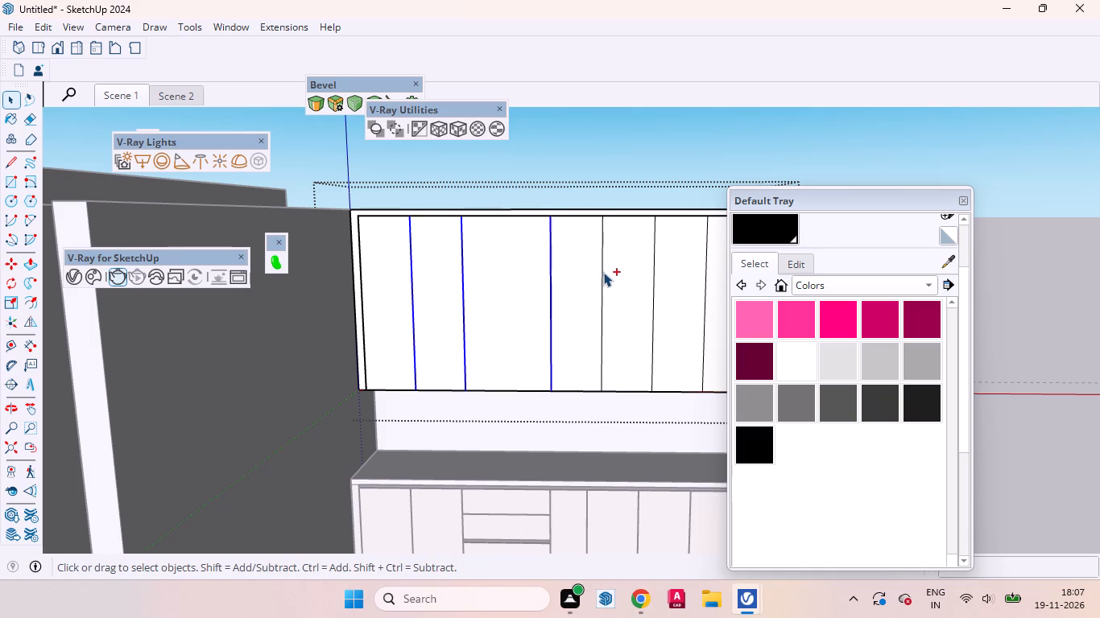
left_click(603, 272, "ctrl")
left_click(654, 267, "ctrl")
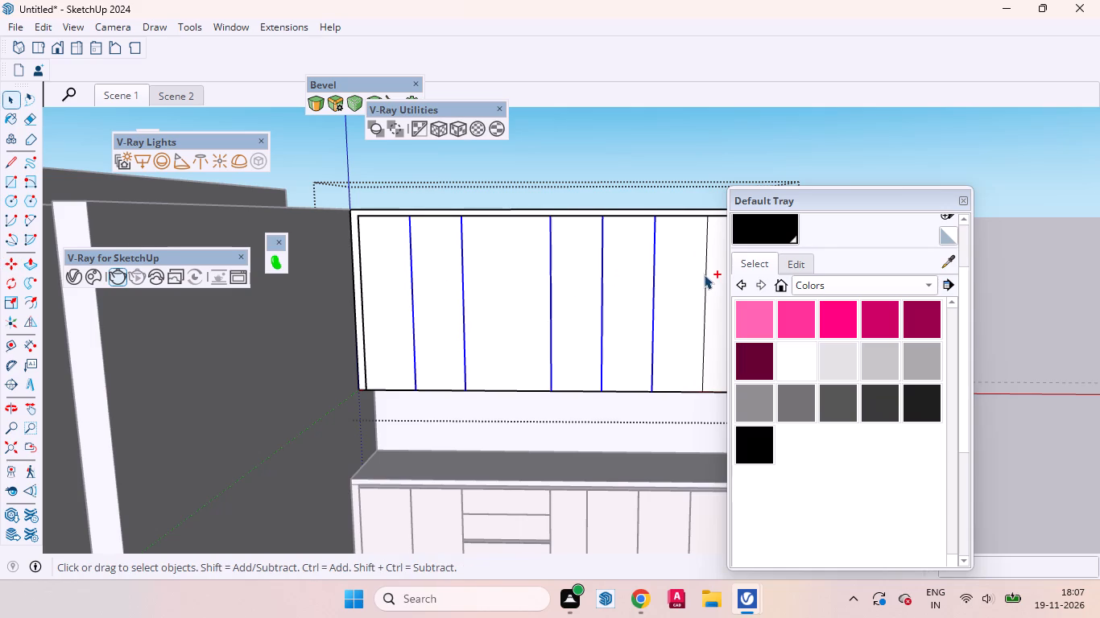
left_click(704, 274, "ctrl")
key("m")
left_click(479, 300)
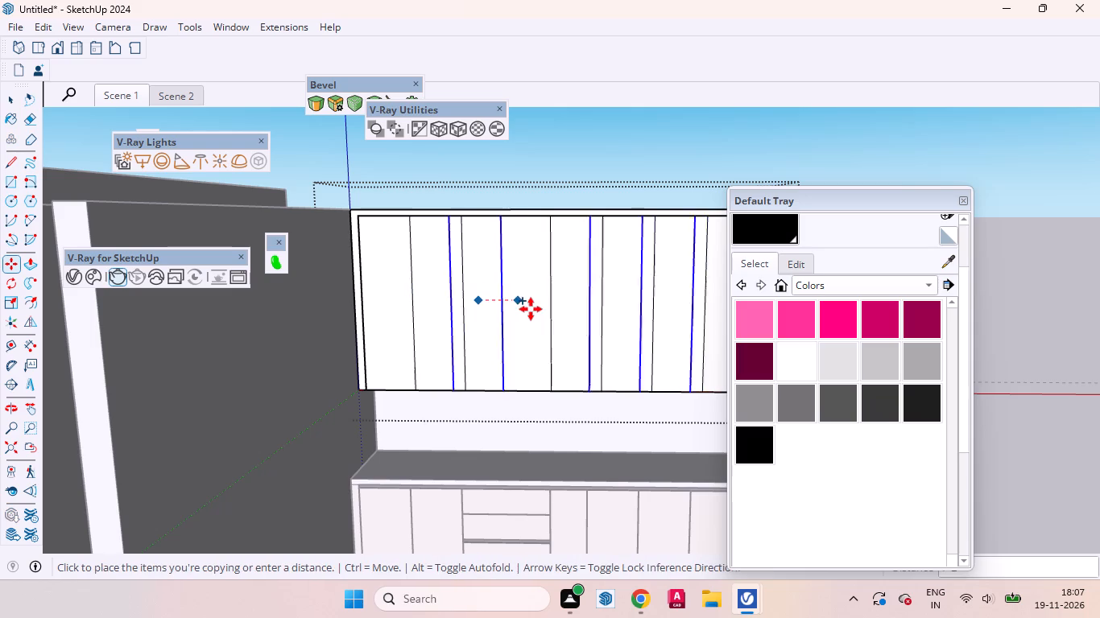
key("3")
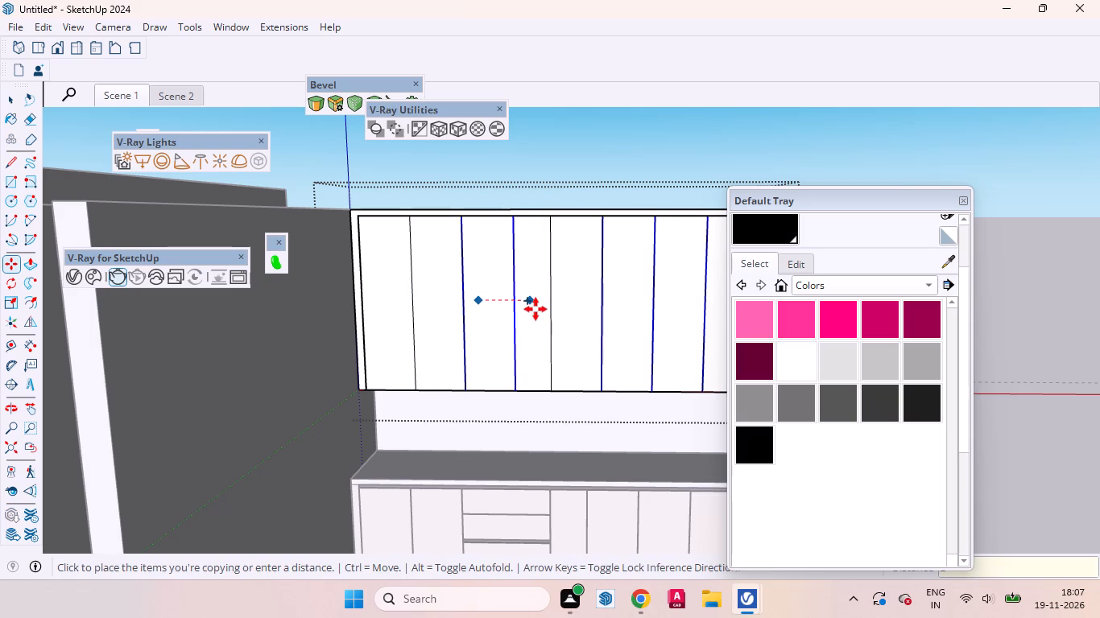
type("mm")
key("Return")
key("space")
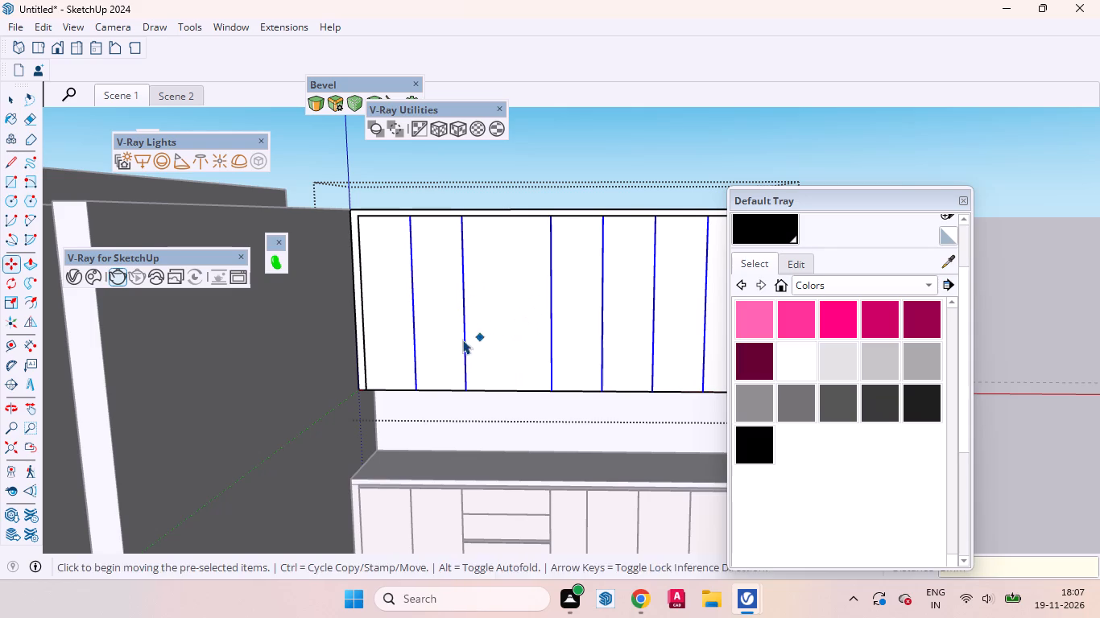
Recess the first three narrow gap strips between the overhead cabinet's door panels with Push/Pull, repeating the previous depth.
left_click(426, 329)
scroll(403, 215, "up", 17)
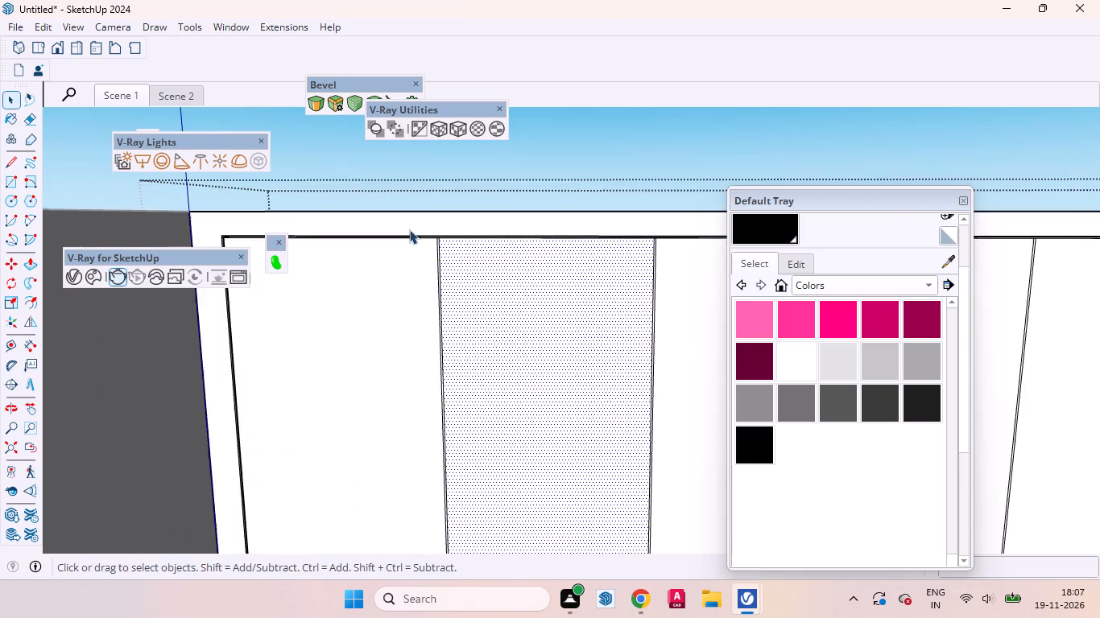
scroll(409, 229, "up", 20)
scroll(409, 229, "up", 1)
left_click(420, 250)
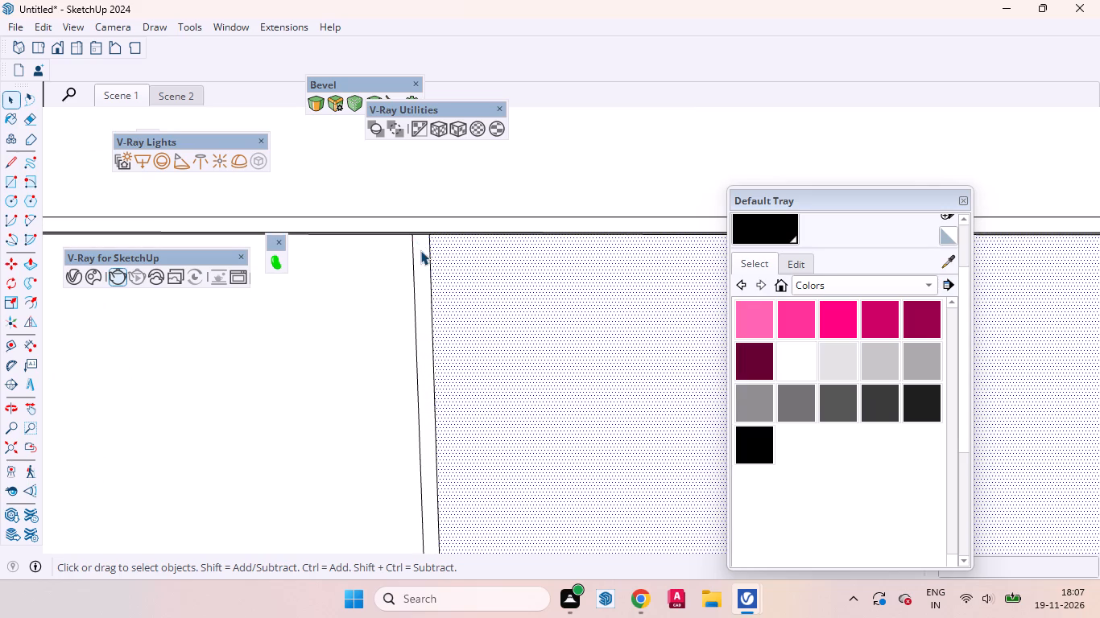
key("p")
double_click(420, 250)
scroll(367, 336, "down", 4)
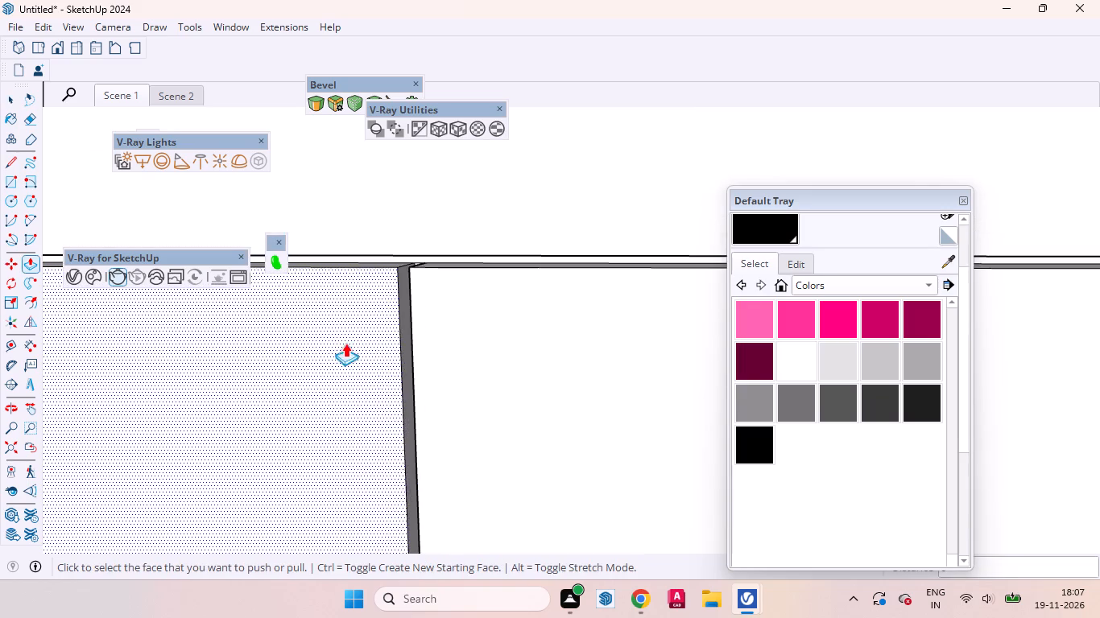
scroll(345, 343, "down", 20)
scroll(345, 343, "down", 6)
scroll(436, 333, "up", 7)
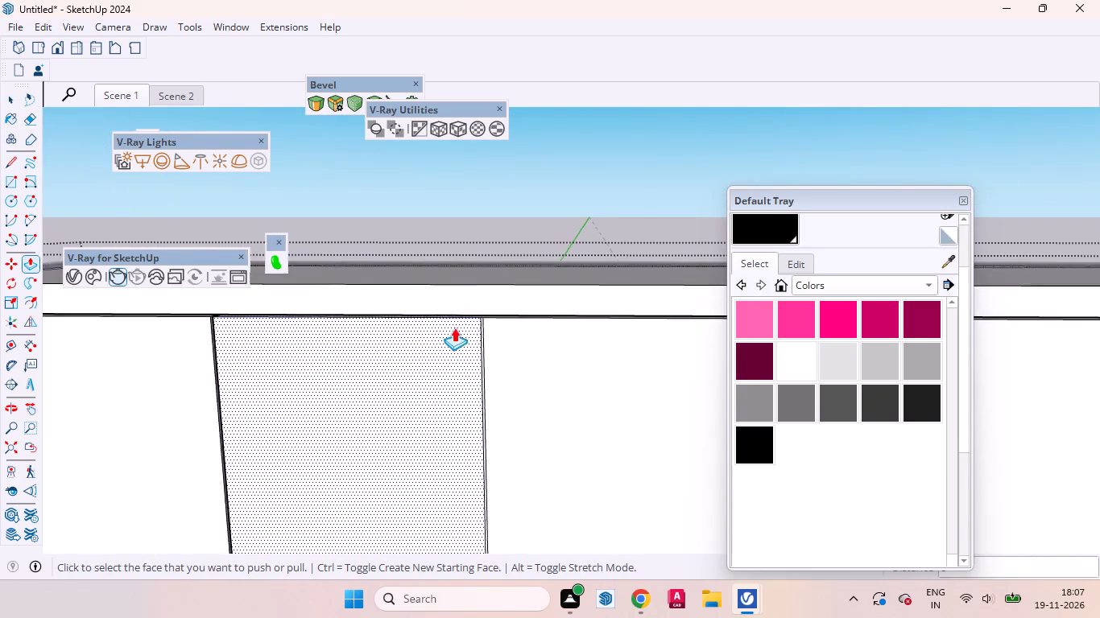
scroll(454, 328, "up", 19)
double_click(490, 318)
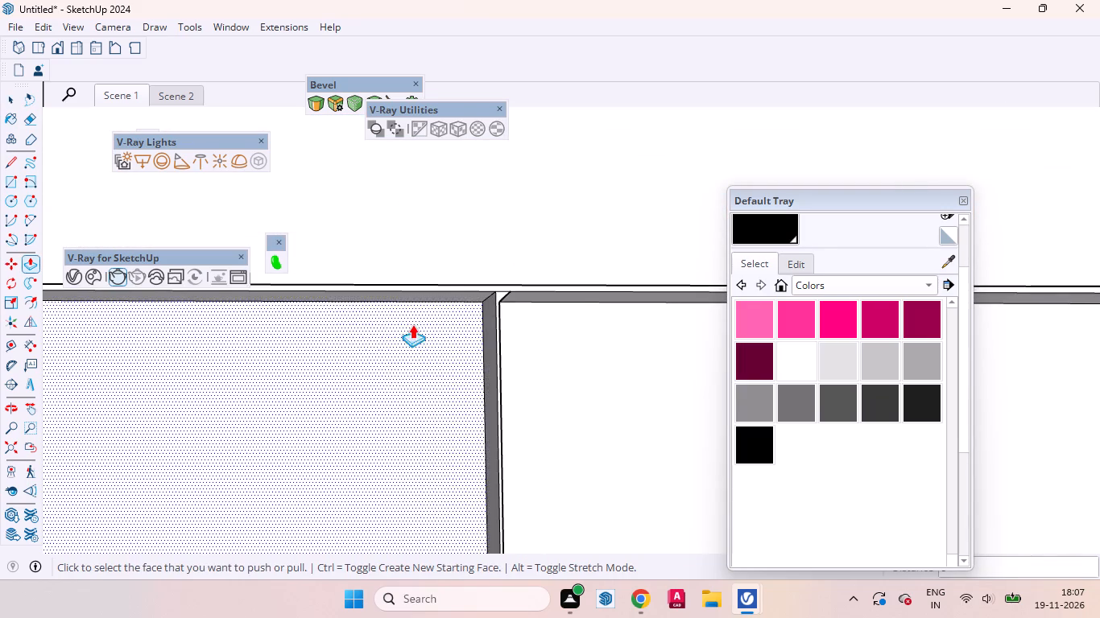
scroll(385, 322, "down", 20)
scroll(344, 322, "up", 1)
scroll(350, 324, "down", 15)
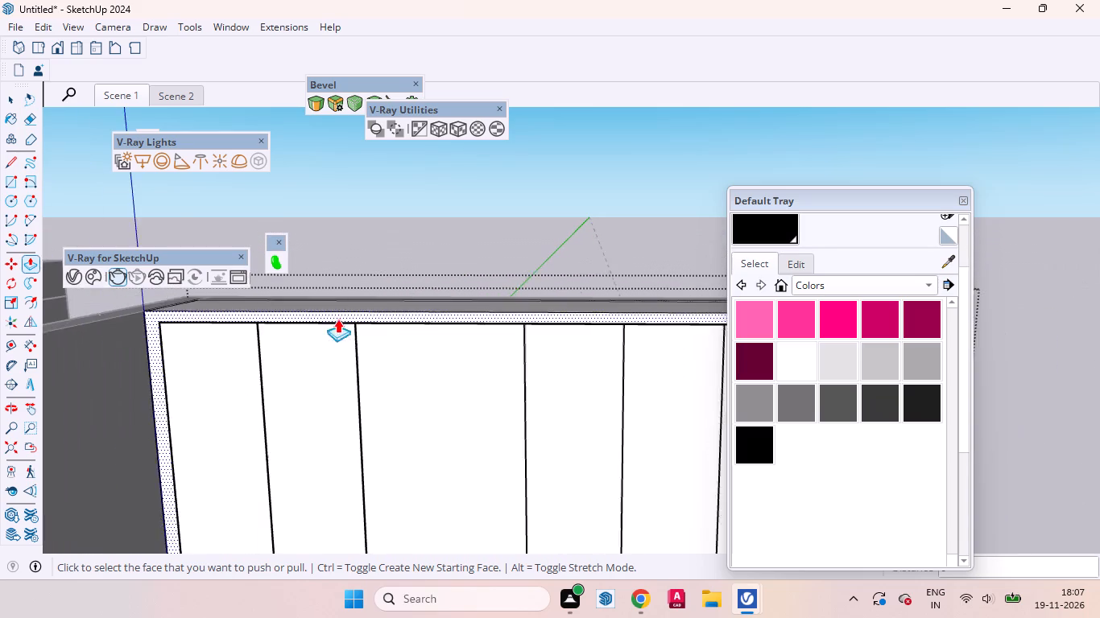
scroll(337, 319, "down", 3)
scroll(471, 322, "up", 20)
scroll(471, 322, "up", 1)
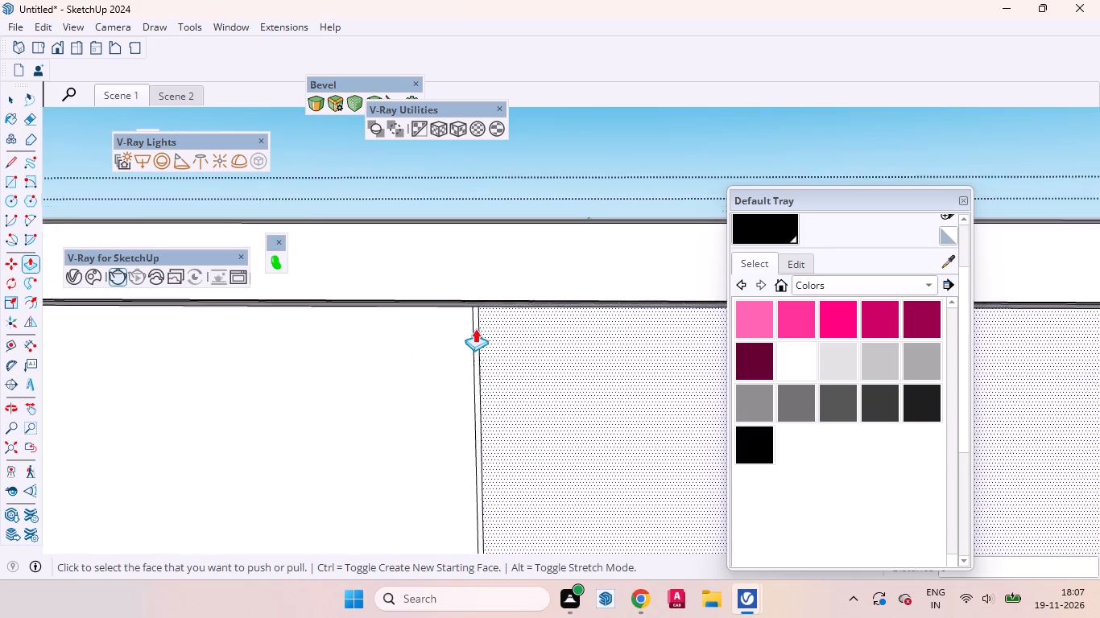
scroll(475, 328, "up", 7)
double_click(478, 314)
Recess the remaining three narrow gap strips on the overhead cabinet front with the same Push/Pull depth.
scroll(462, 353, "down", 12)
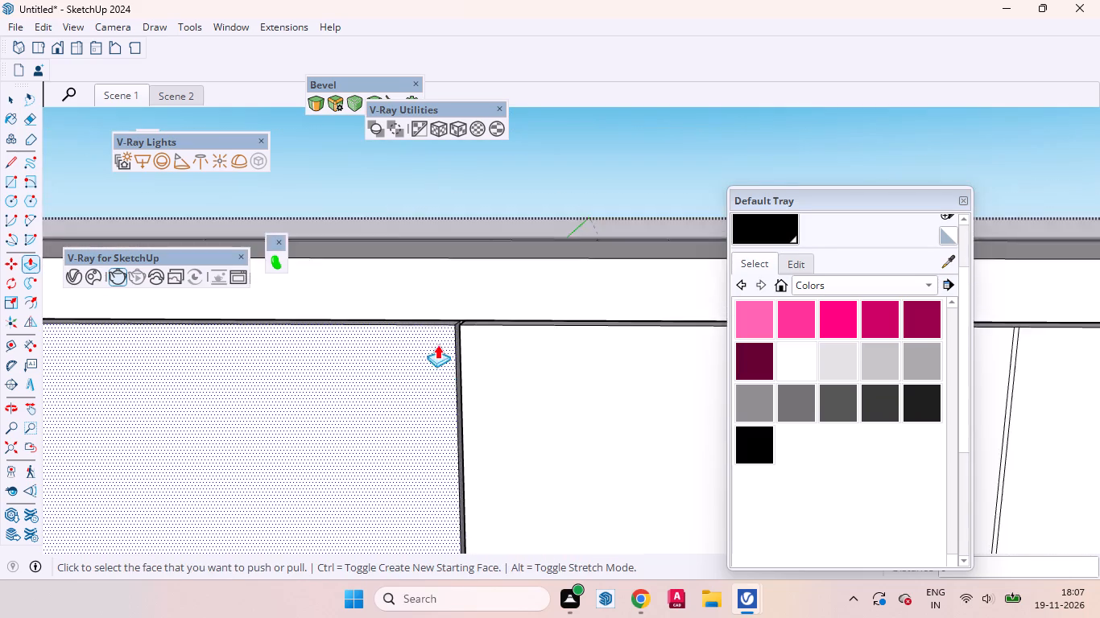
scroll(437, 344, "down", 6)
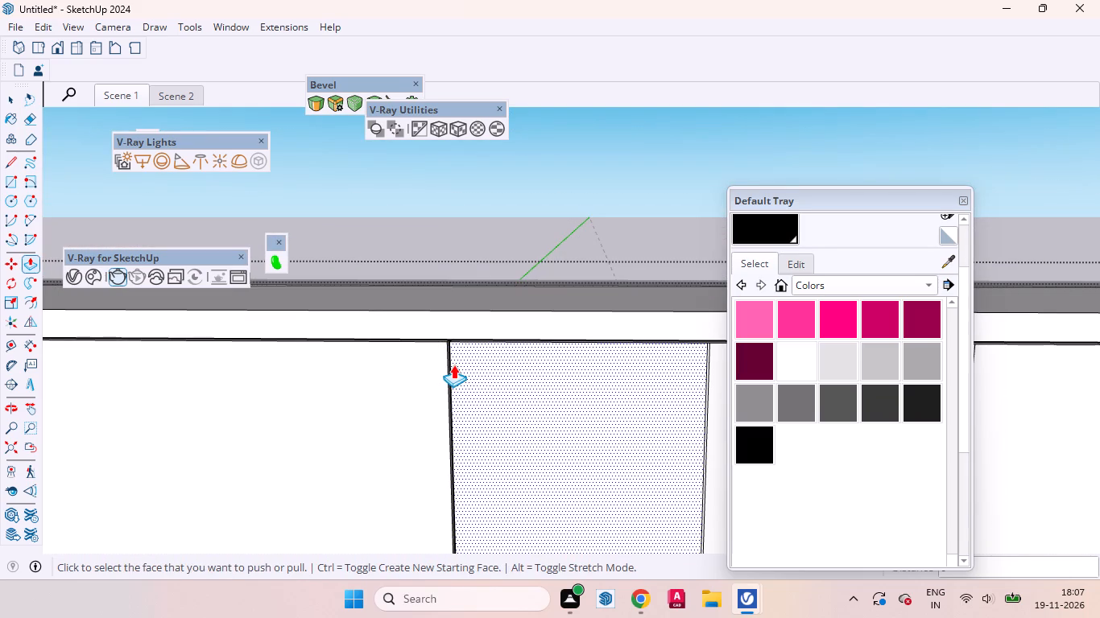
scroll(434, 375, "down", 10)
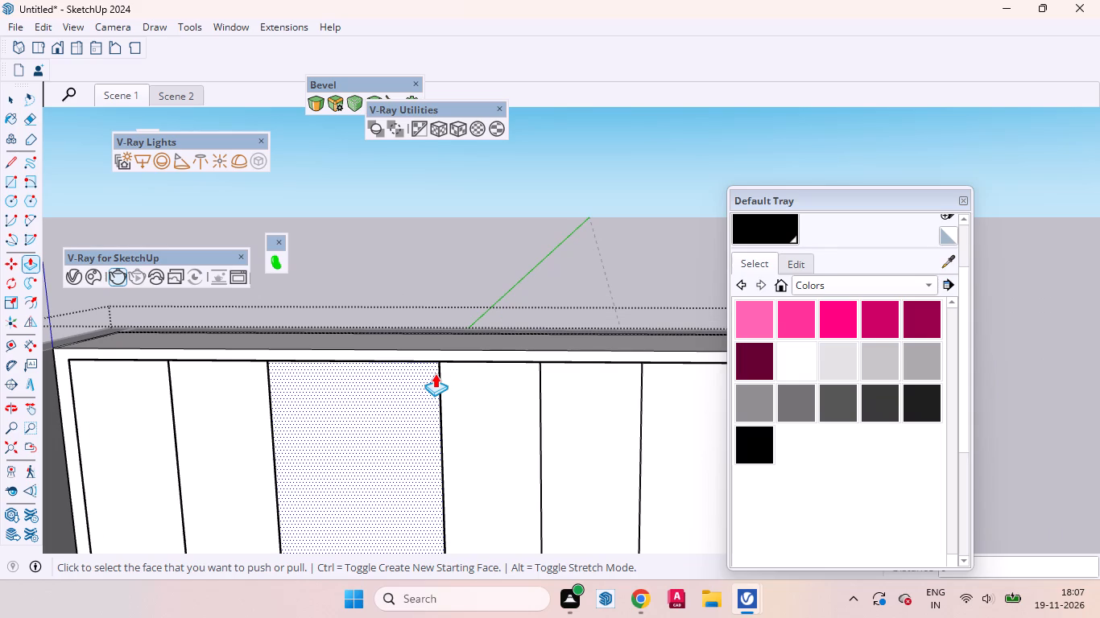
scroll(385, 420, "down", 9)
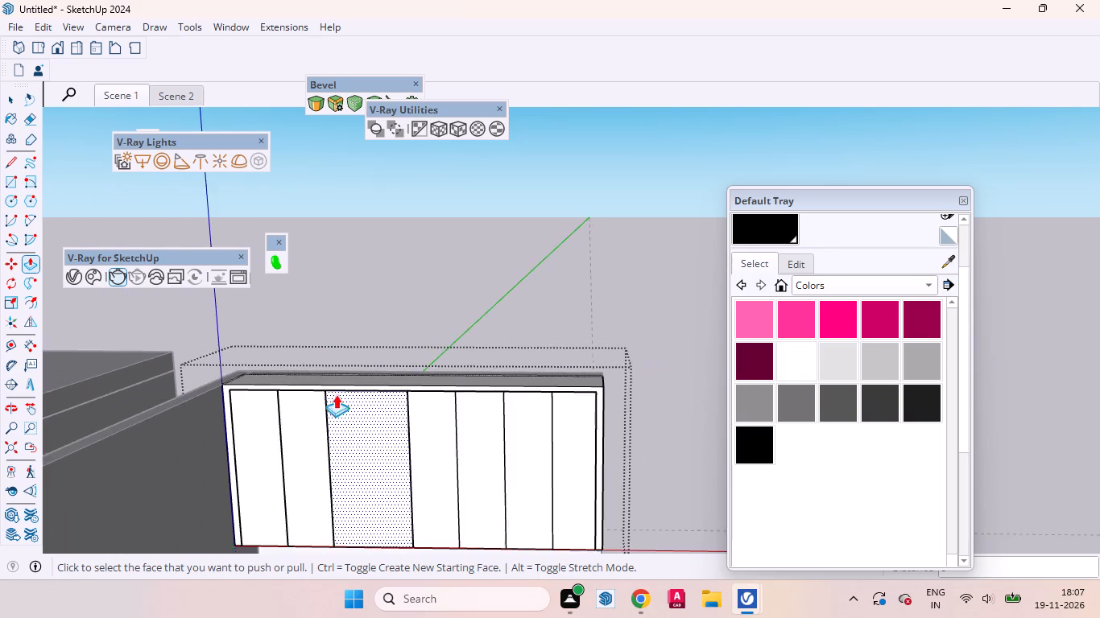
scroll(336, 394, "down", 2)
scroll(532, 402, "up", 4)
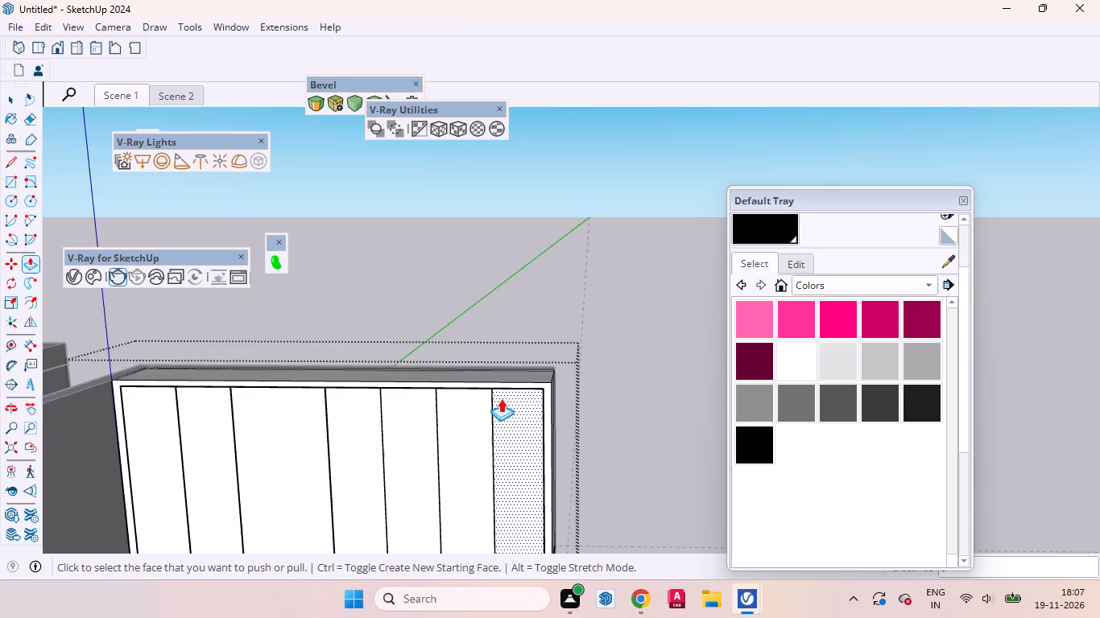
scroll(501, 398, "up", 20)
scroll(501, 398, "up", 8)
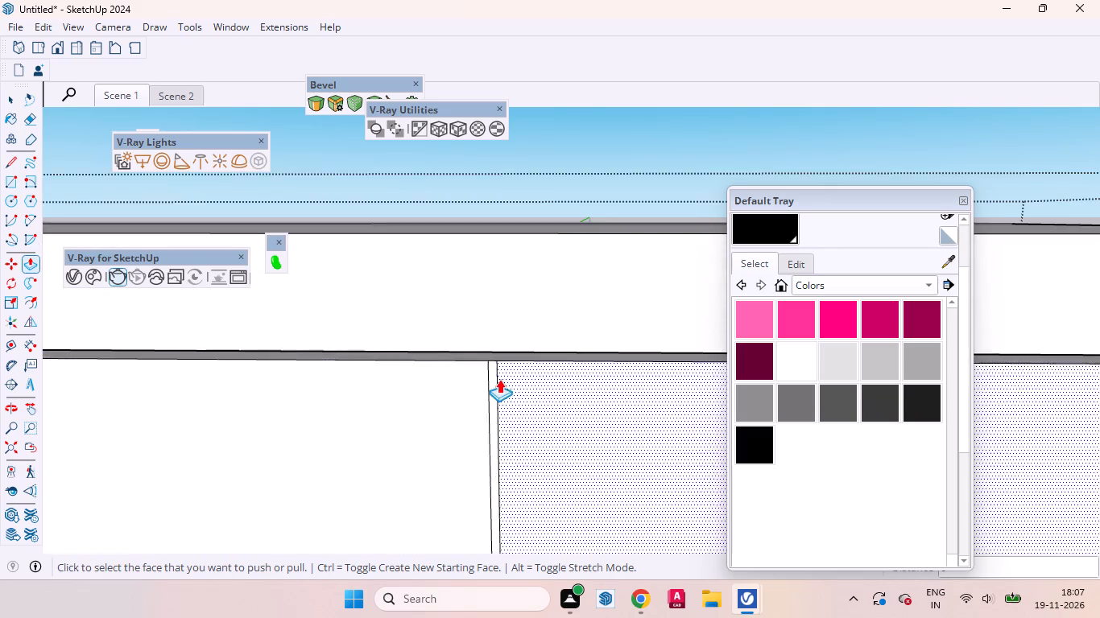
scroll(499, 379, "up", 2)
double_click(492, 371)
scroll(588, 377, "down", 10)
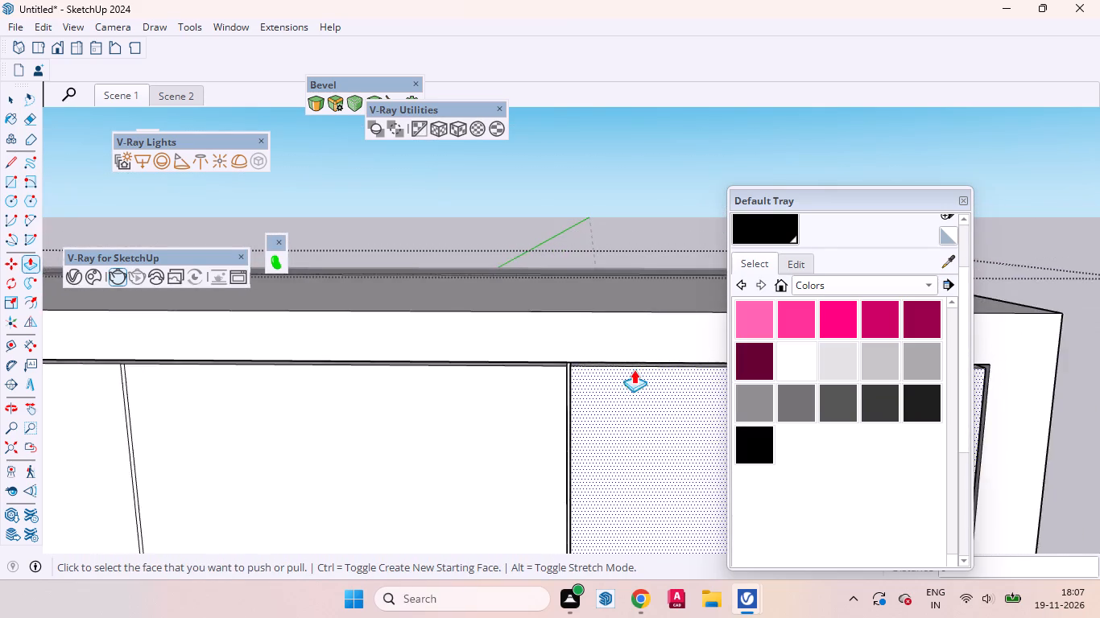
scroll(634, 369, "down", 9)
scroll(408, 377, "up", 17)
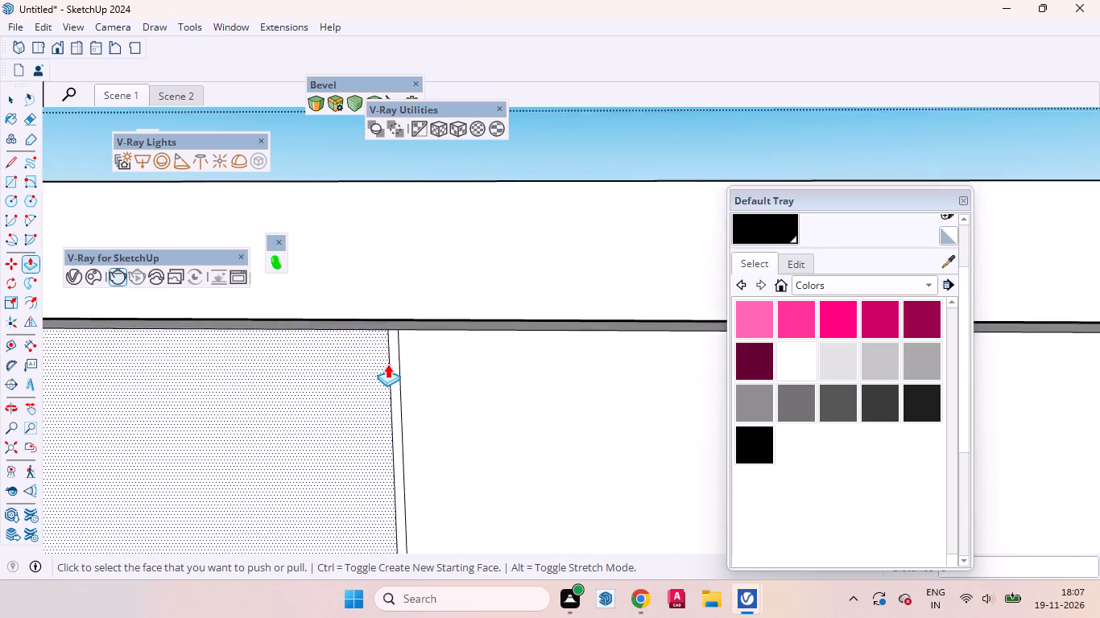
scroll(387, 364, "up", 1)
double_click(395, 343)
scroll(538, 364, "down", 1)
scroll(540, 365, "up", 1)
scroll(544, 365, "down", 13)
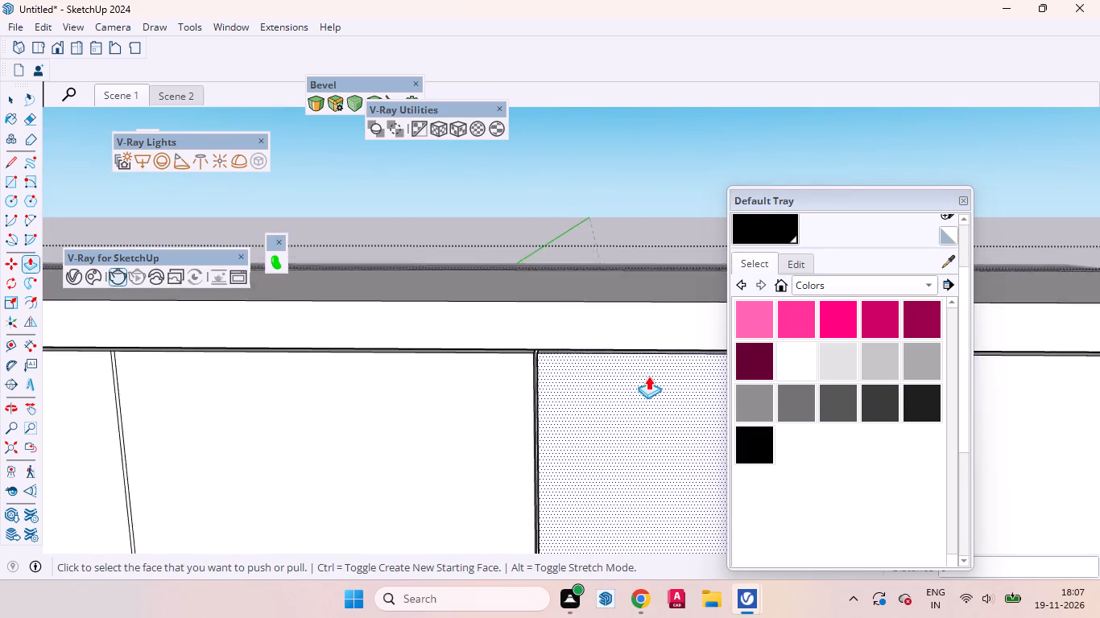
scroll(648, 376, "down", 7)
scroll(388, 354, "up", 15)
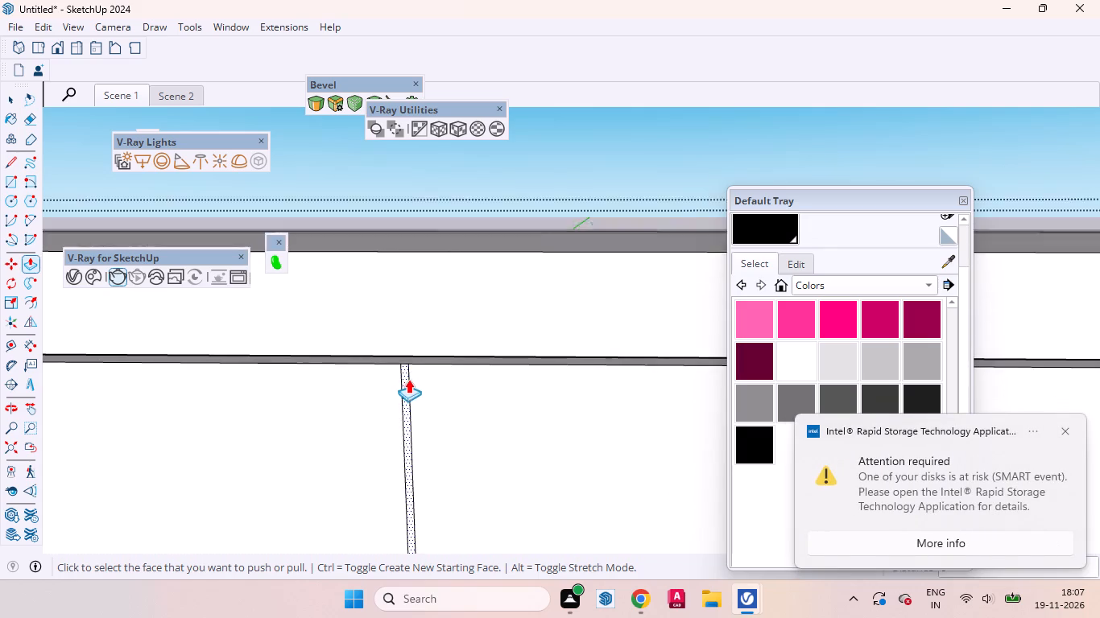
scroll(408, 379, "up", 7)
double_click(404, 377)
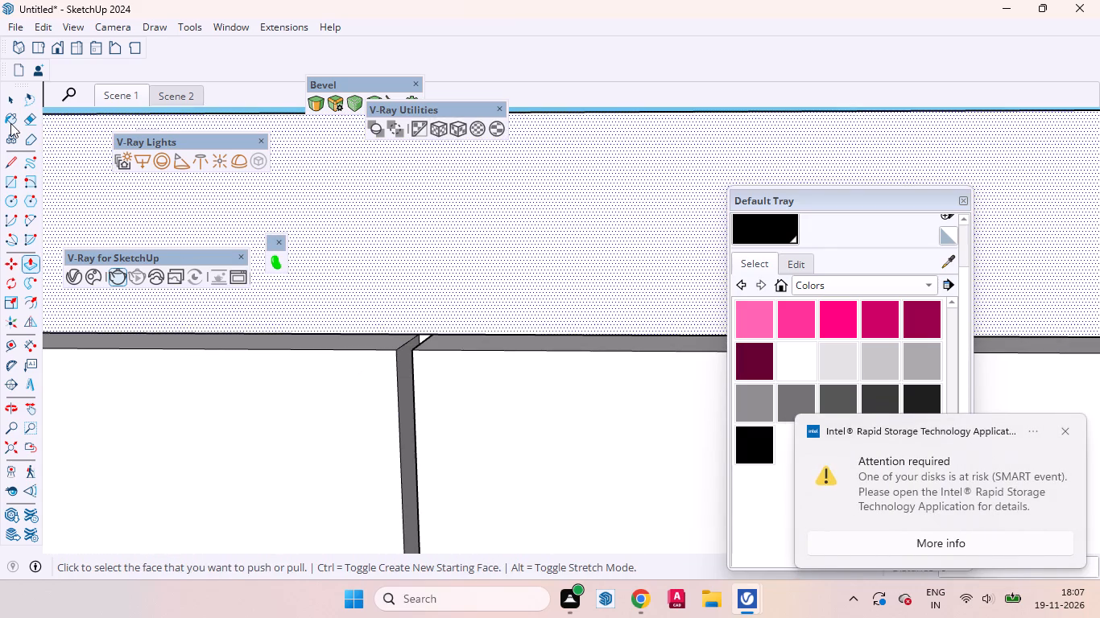
Leave the overhead cabinet's editing context and examine its door layout against the base cabinet from several angles.
left_click(7, 97)
scroll(311, 268, "down", 1)
scroll(312, 270, "up", 1)
scroll(312, 270, "down", 14)
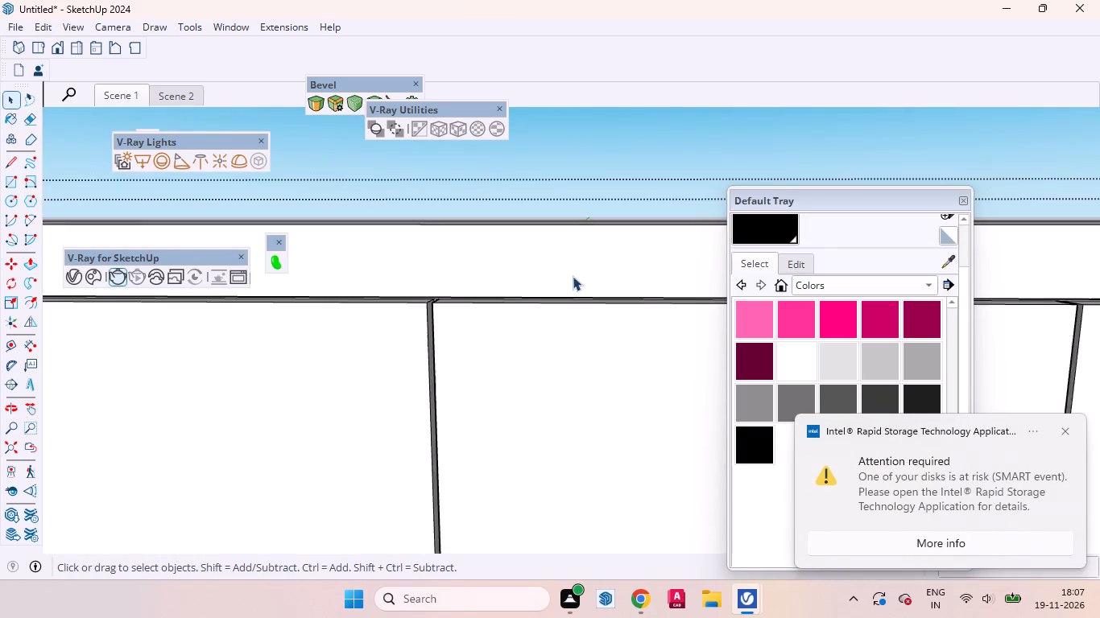
scroll(573, 276, "down", 20)
scroll(573, 276, "down", 11)
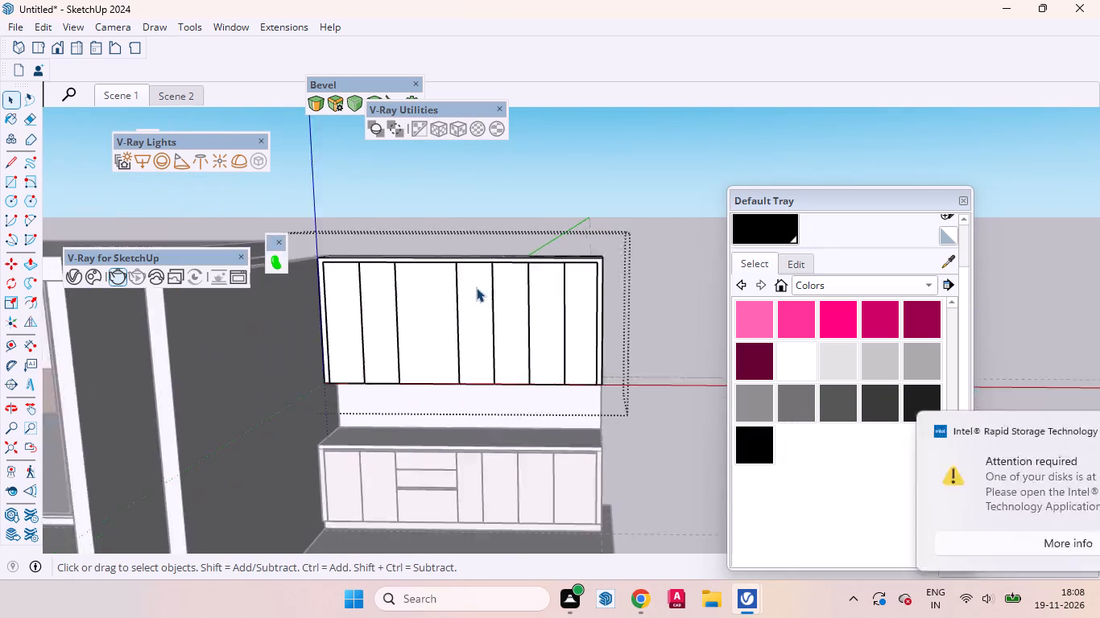
scroll(476, 287, "down", 5)
left_click(595, 348)
left_click(606, 376)
scroll(574, 397, "down", 2)
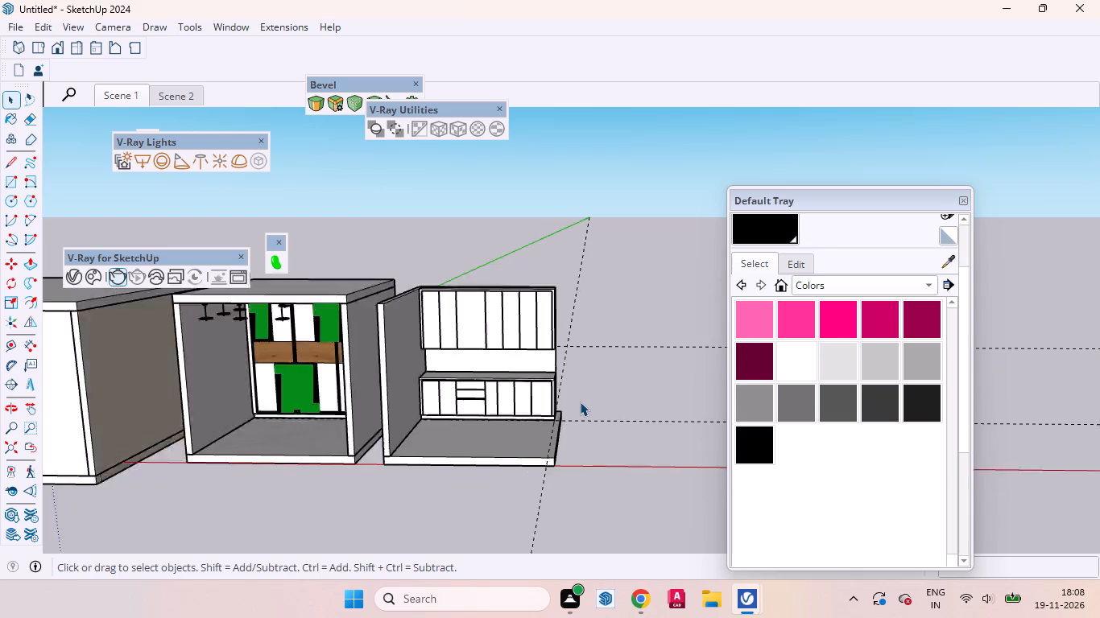
scroll(580, 402, "down", 5)
middle_click_drag(463, 378, 278, 410)
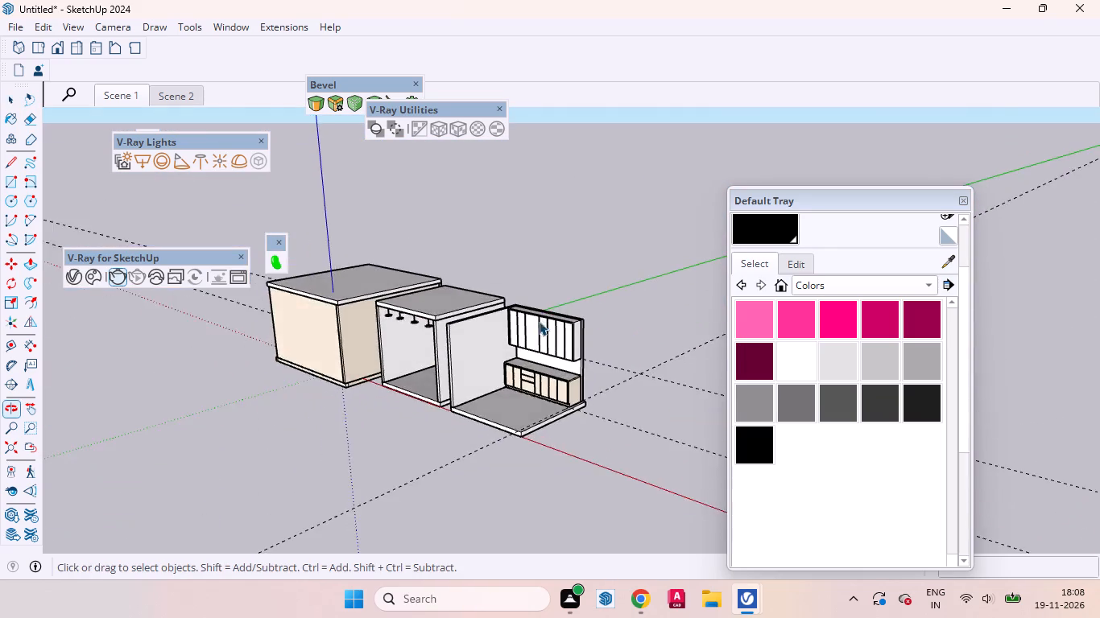
scroll(542, 319, "up", 11)
middle_click_drag(513, 379, 432, 303)
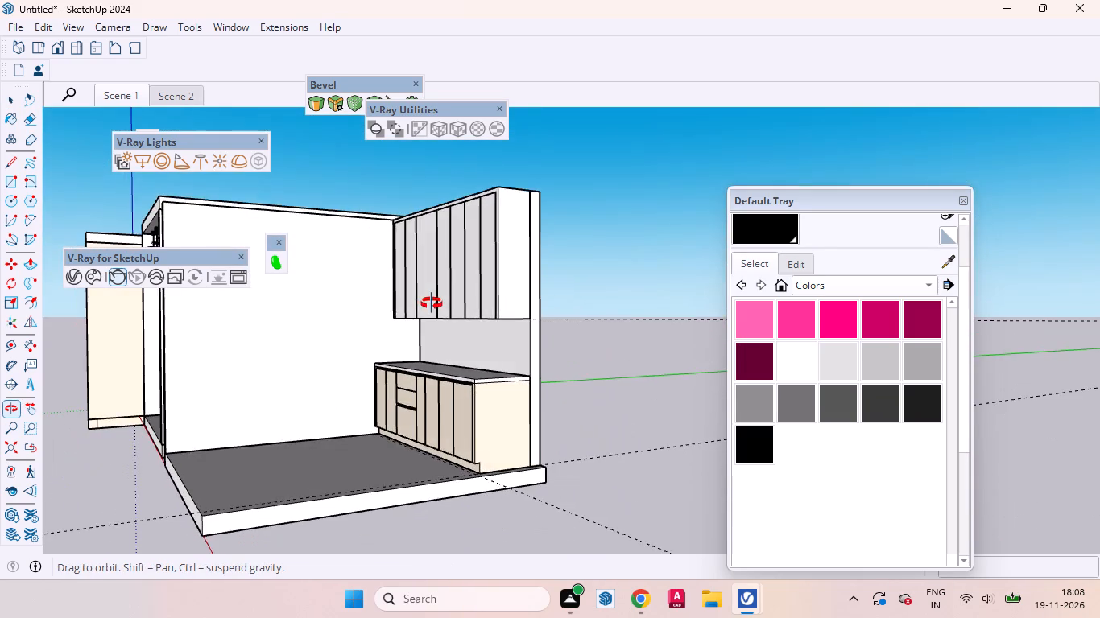
middle_click_drag(432, 303, 618, 401)
scroll(558, 389, "up", 7)
scroll(457, 376, "down", 7)
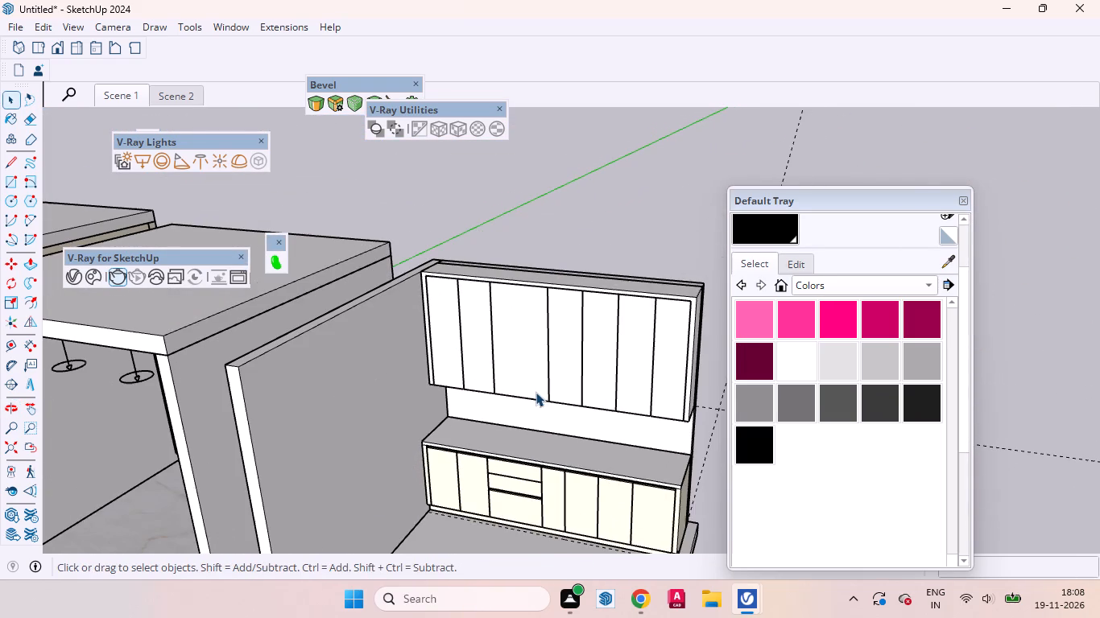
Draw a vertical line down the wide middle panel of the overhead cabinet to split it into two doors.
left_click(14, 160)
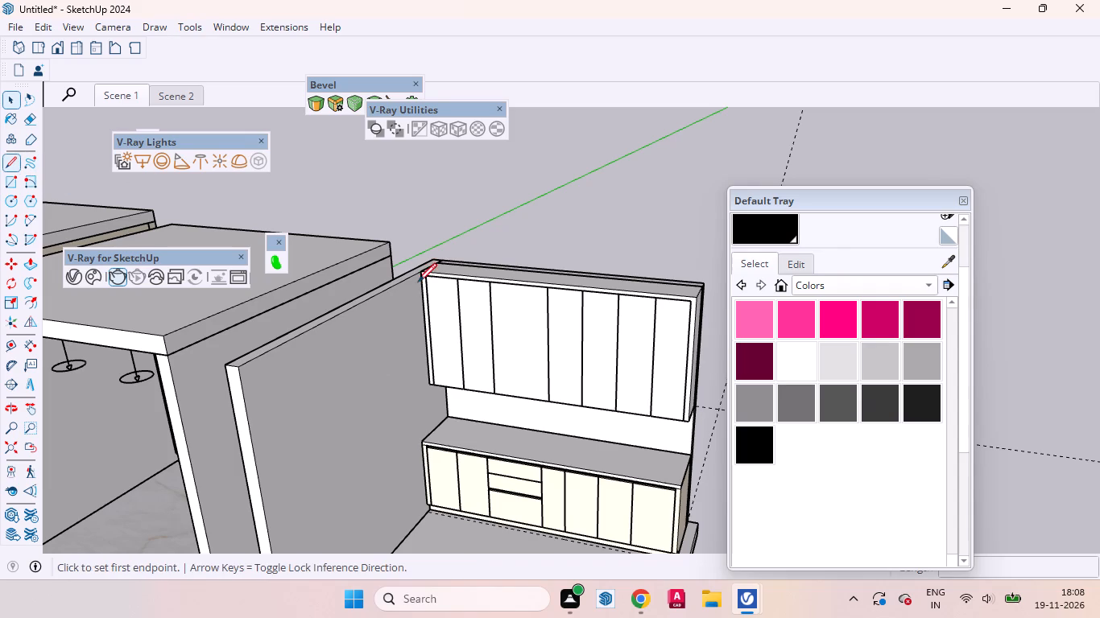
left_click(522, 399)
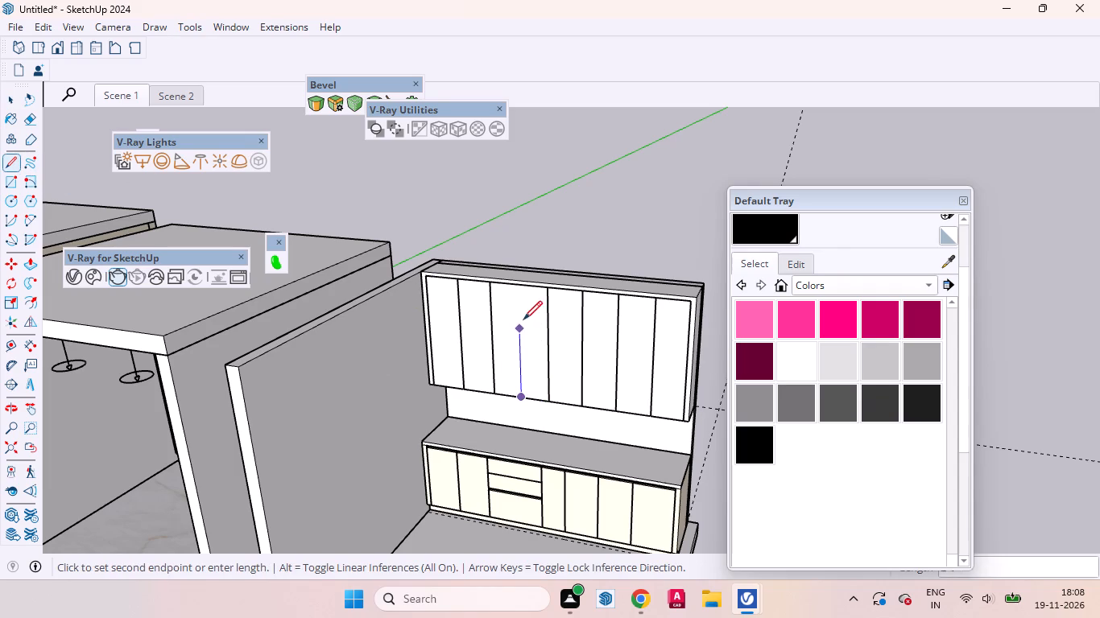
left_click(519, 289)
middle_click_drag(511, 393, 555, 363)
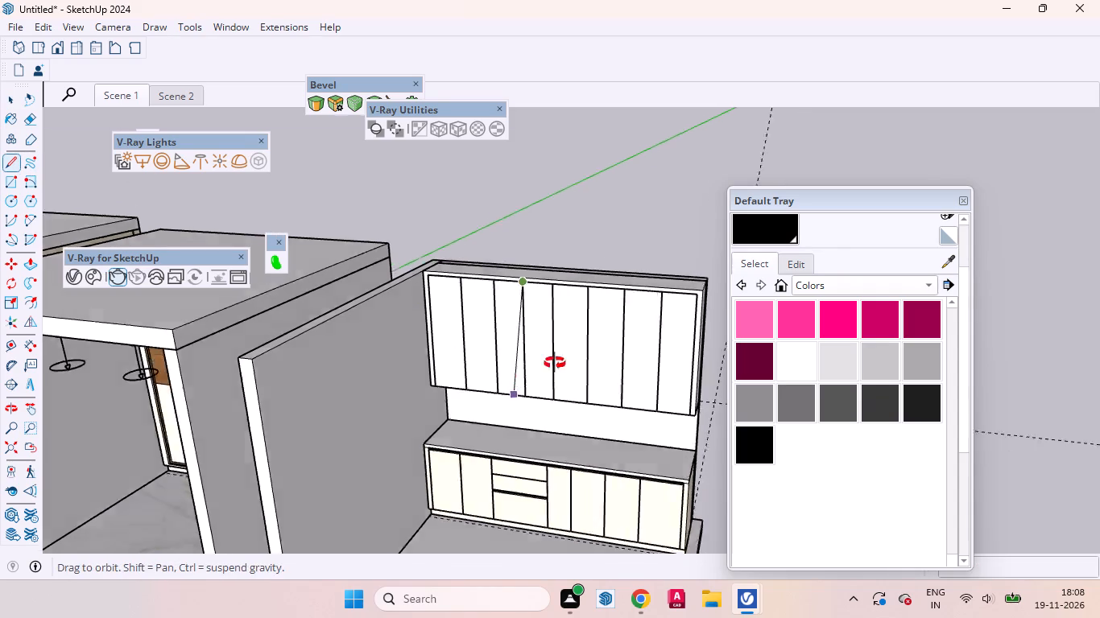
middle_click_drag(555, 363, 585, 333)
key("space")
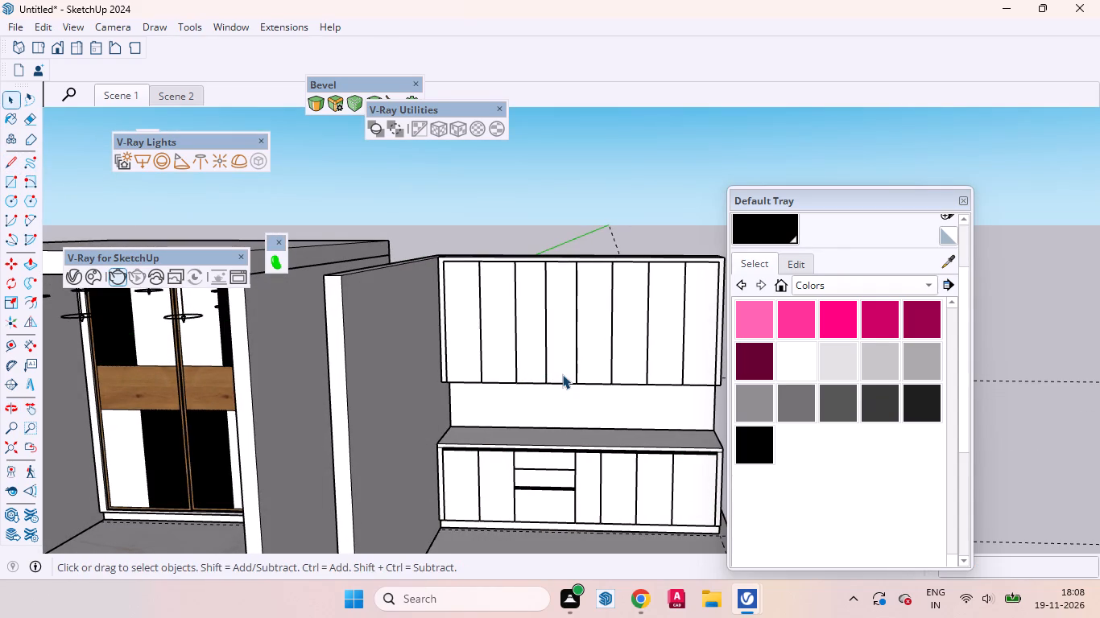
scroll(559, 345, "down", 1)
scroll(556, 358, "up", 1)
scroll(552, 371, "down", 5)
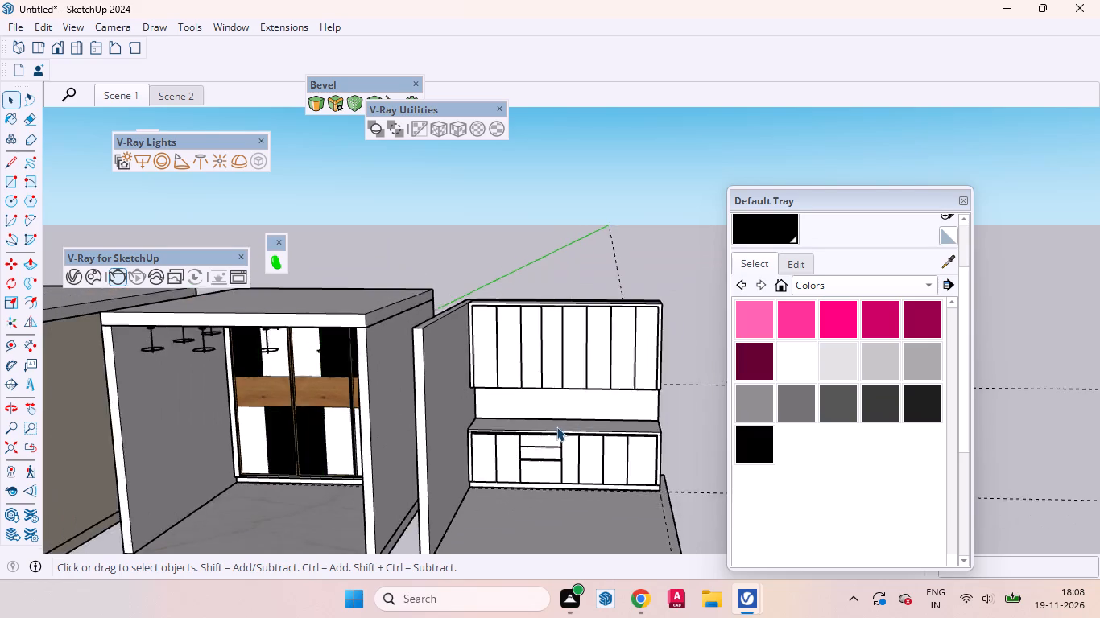
Undo the middle split line, recessed gaps, 3 mm copies and farther dividers, back to the overhead cabinet's first two divider lines.
key("ctrl+z")
key("ctrl+z")
key("ctrl+z")
key("ctrl+z")
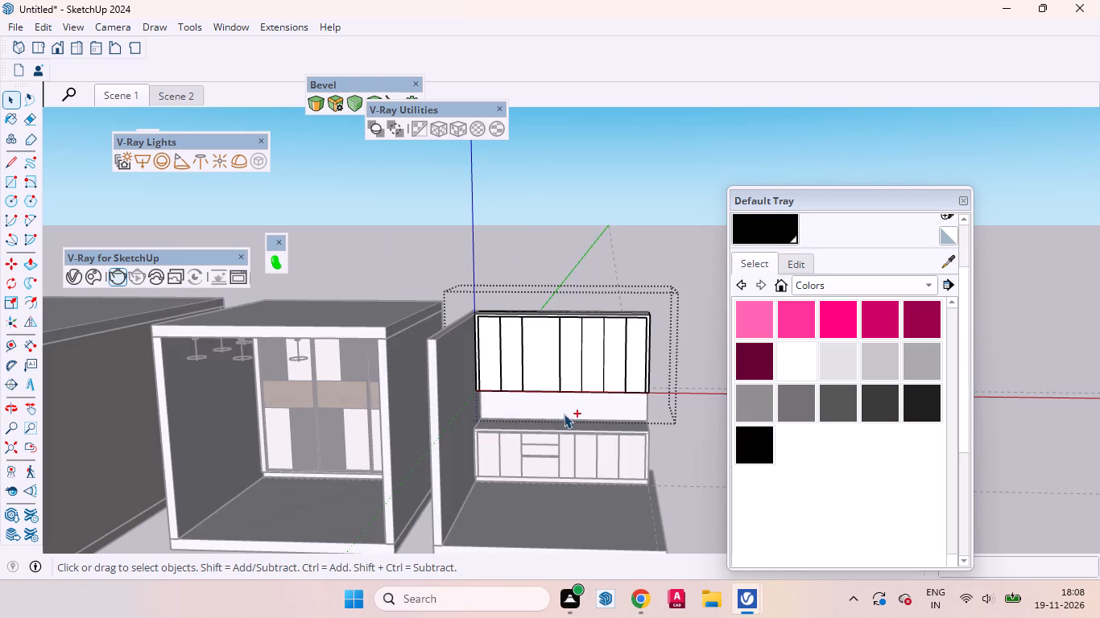
key("ctrl+z")
key("ctrl+z")
key("ctrl+z")
key("ctrl+z")
key("ctrl+z")
key("ctrl+z")
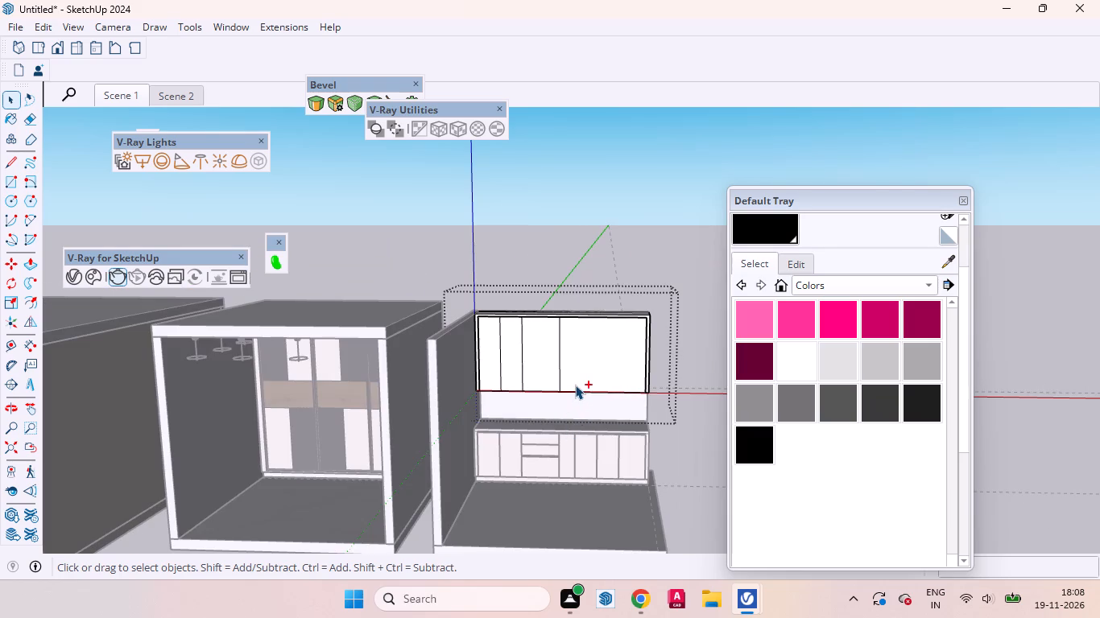
key("ctrl+z")
key("z")
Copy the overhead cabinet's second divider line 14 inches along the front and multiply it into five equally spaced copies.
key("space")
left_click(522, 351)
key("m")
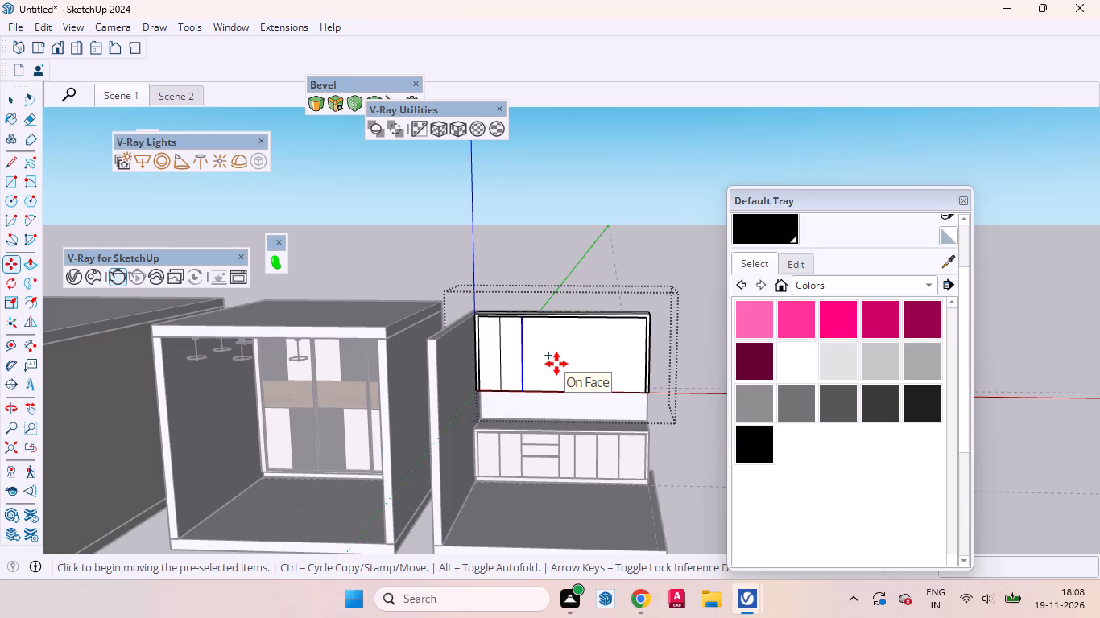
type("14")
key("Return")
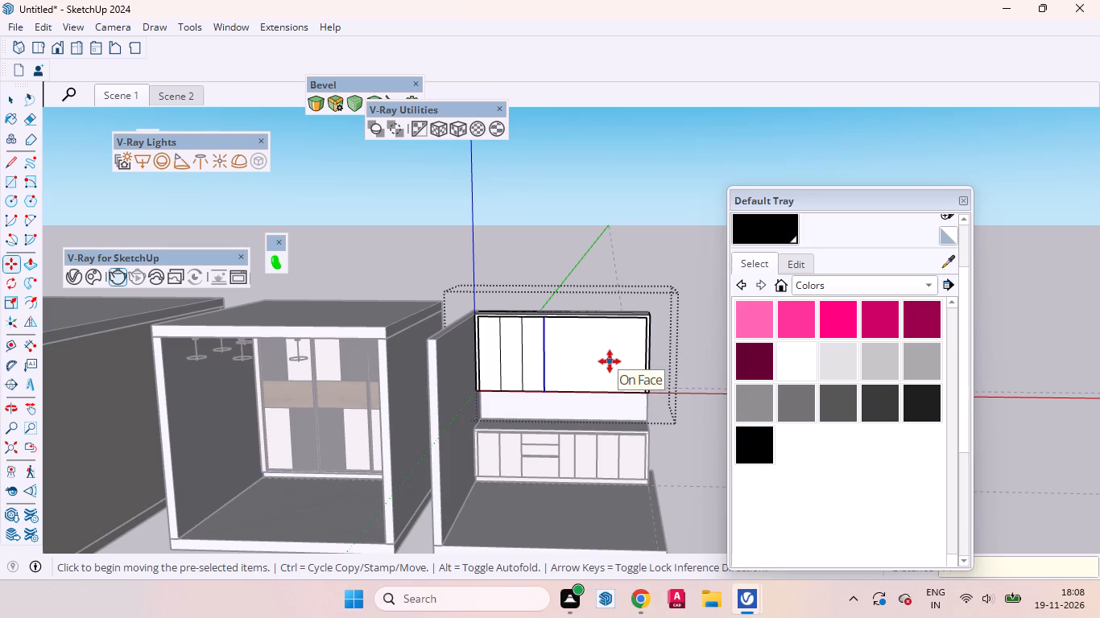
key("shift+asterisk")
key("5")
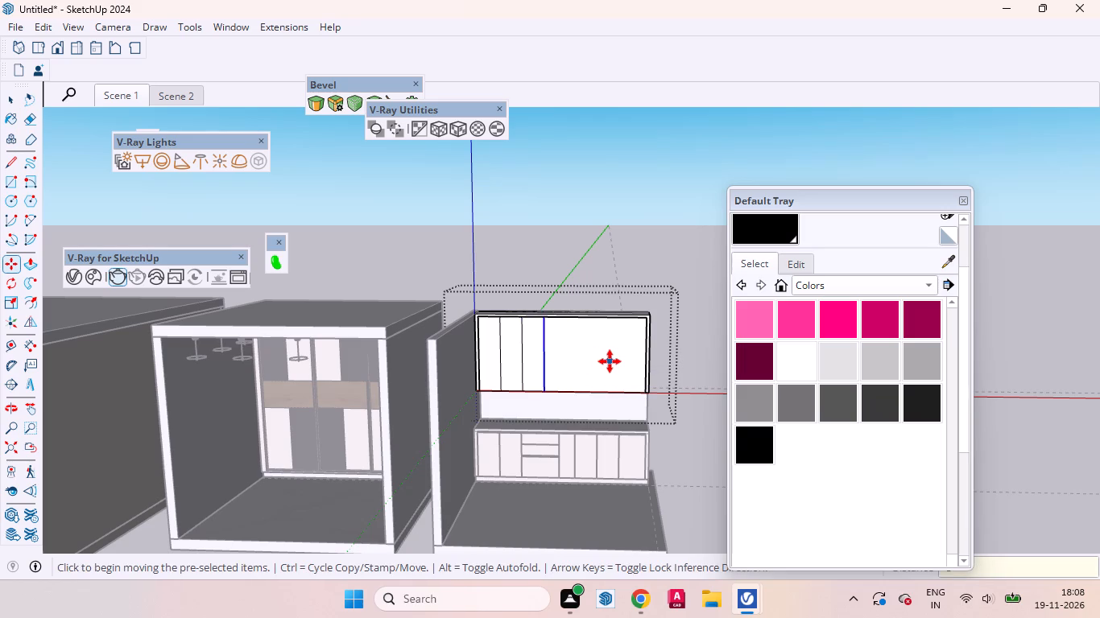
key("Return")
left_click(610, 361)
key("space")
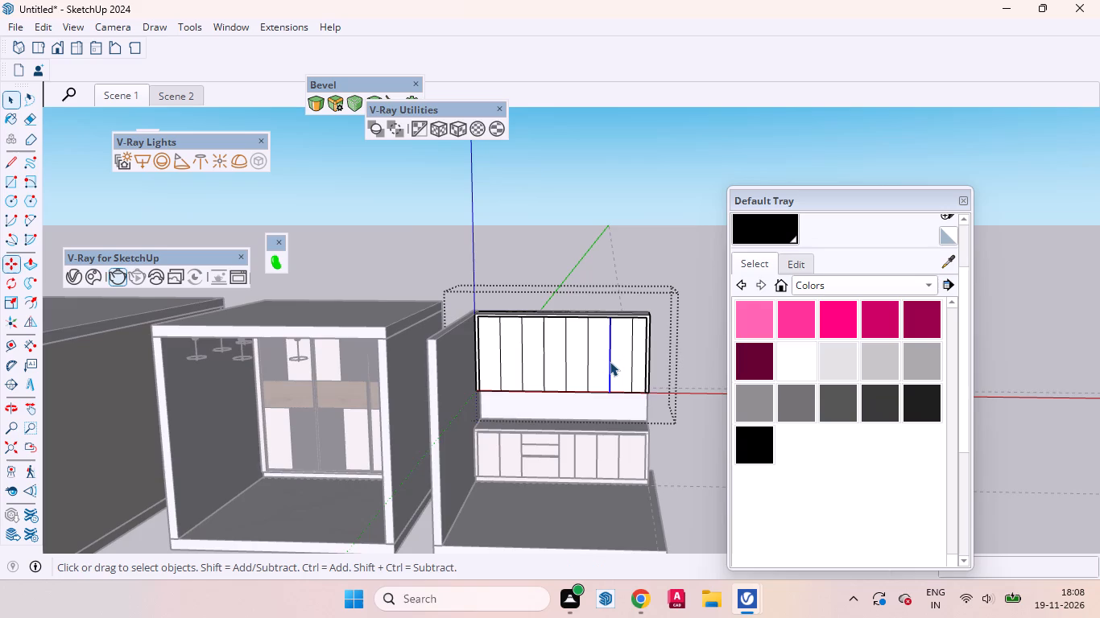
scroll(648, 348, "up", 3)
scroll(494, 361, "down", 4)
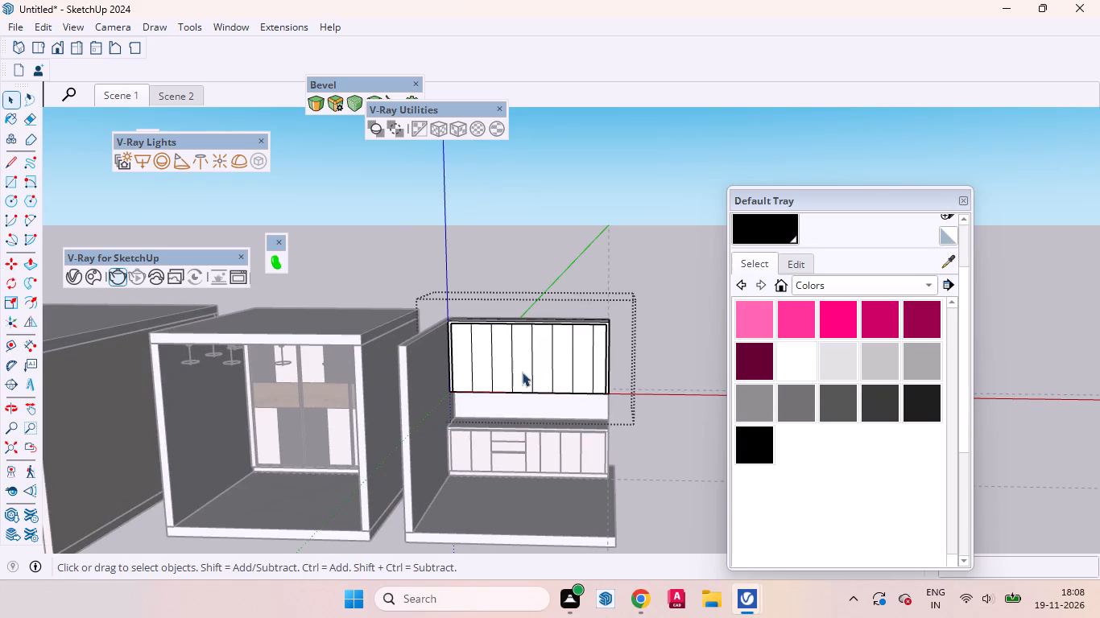
Undo the arrayed divider copies and the first two divider lines, back to an undivided overhead cabinet front.
key("ctrl+z")
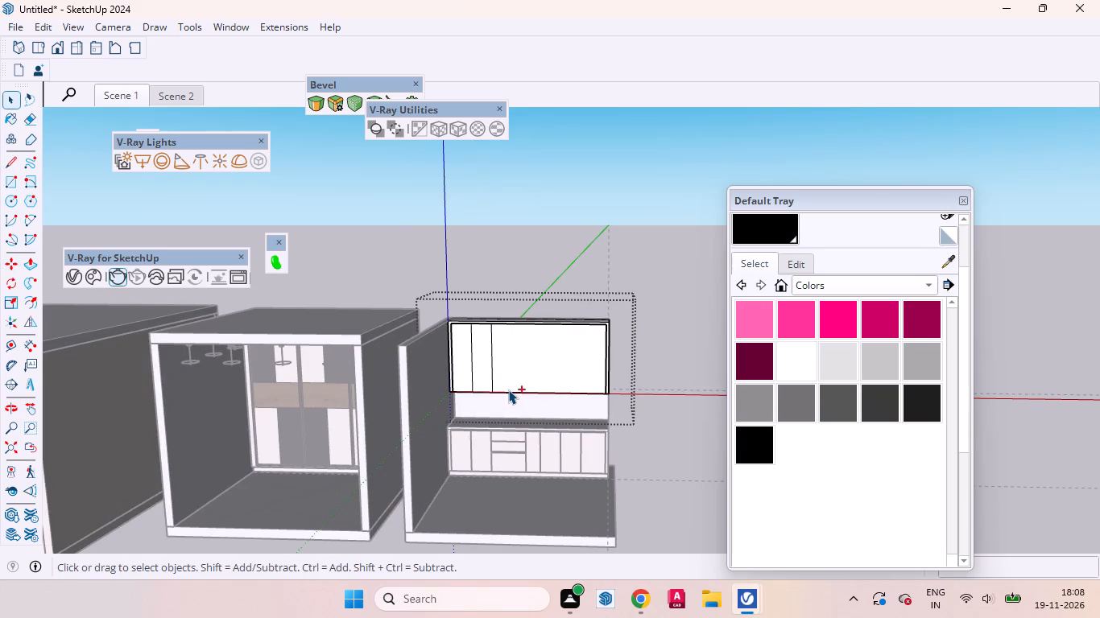
key("ctrl+z")
Divide the bottom edge of the overhead cabinet front into 6 equal segments.
left_click(504, 393)
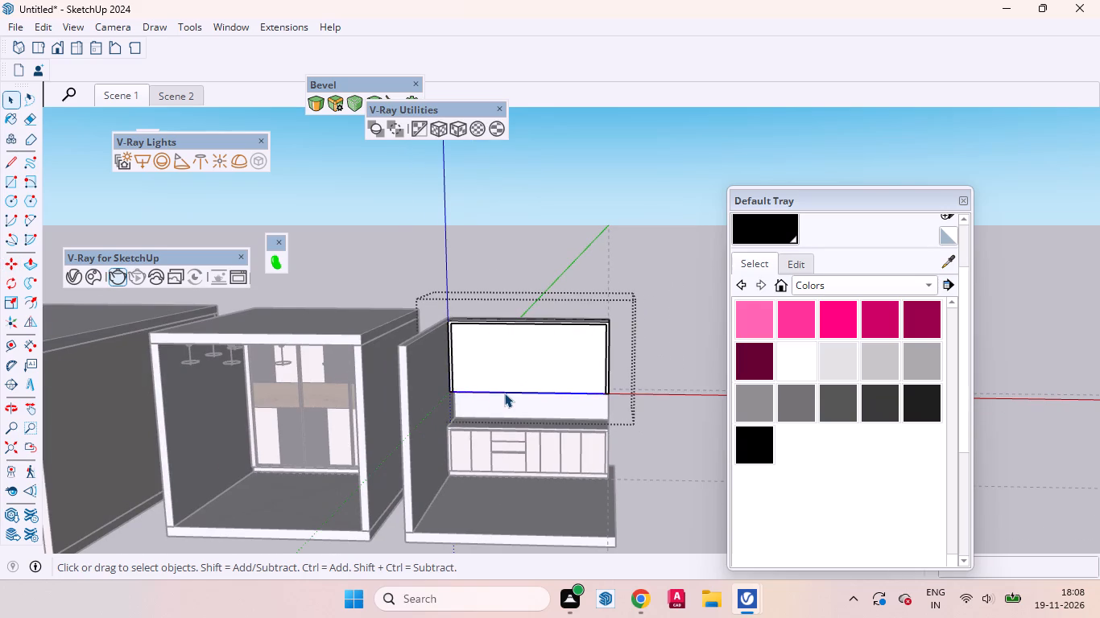
scroll(504, 393, "up", 4)
right_click(504, 393)
left_click(533, 224)
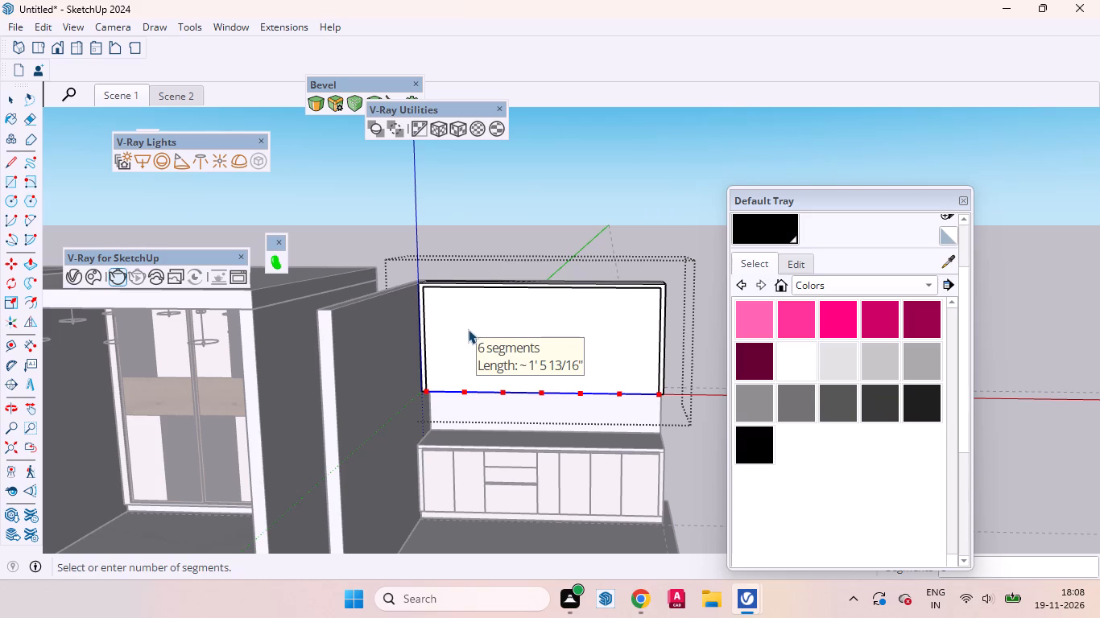
Draw vertical lines from the bottom edge's first three segment endpoints up to the top inner edge of the overhead cabinet front.
key("l")
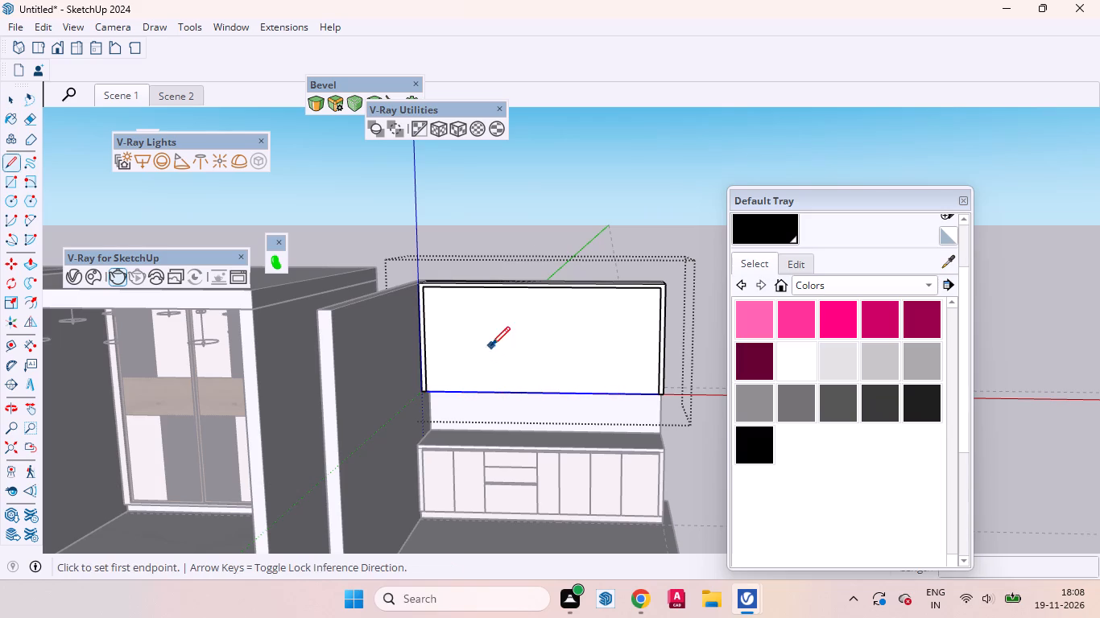
left_click(461, 394)
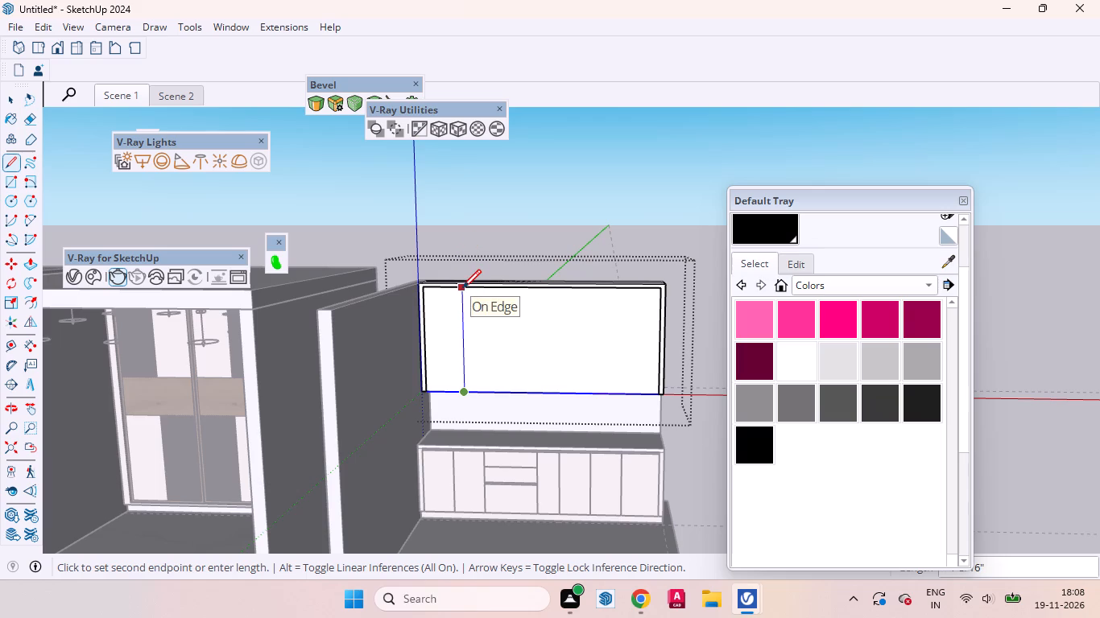
left_click(462, 288)
left_click(502, 392)
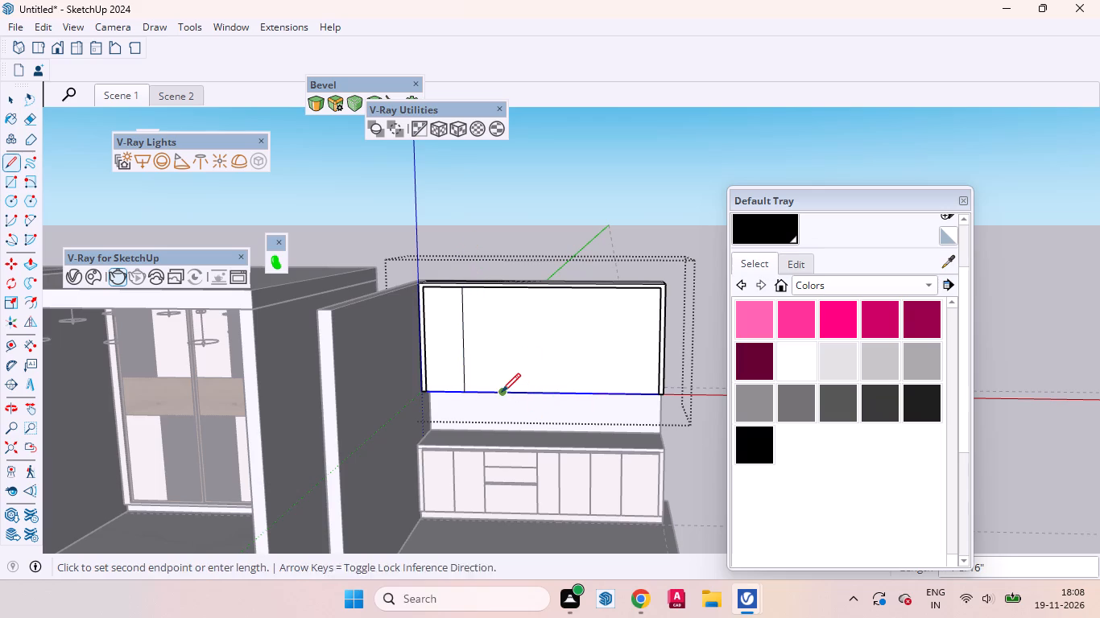
scroll(495, 332, "up", 10)
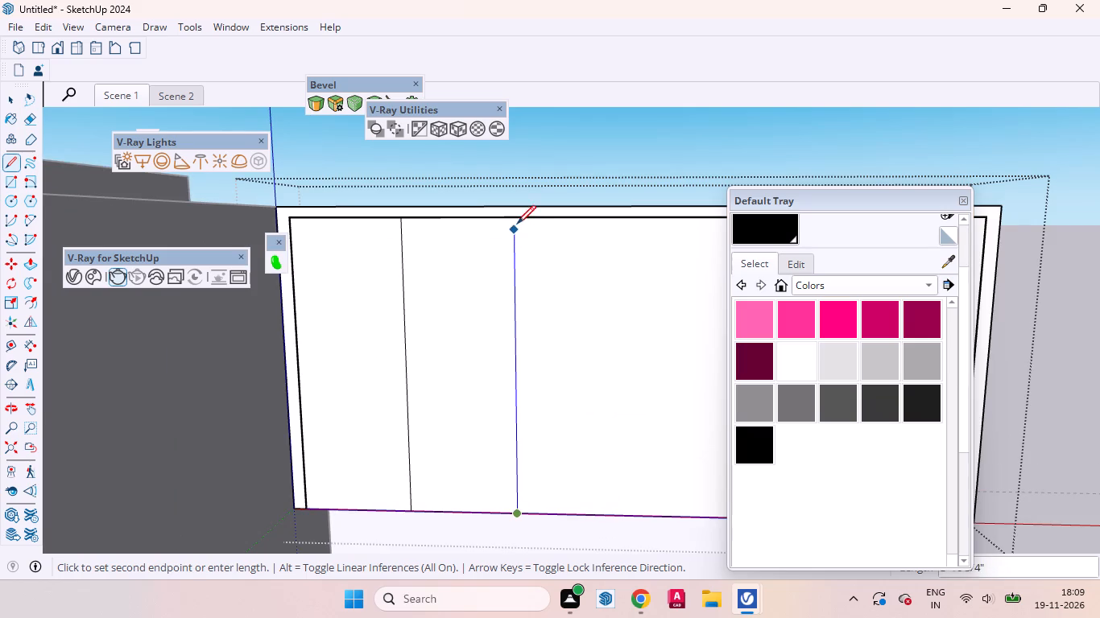
left_click(518, 221)
scroll(436, 332, "down", 5)
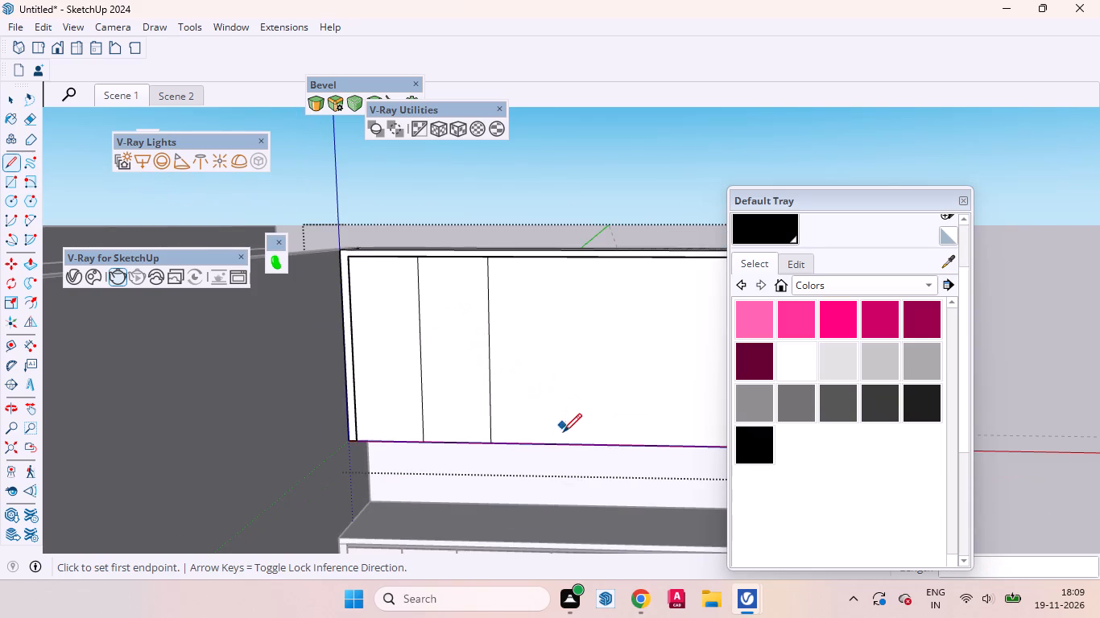
left_click(563, 442)
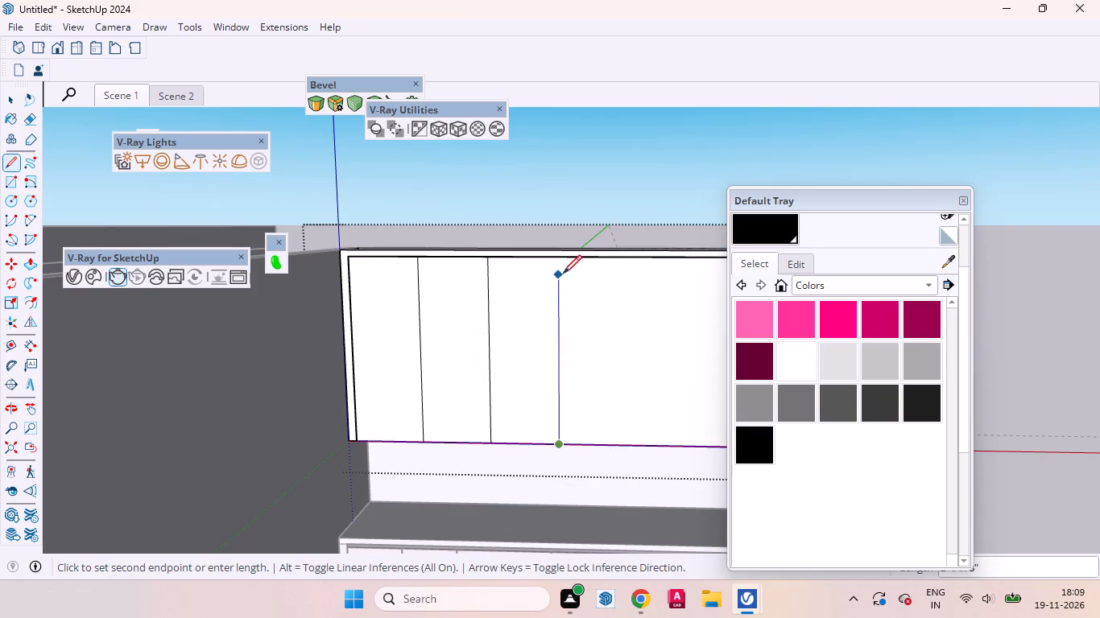
left_click(561, 259)
Draw vertical lines from the two remaining segment endpoints to the top inner edge, completing six equal door panels.
scroll(391, 372, "down", 2)
scroll(391, 377, "up", 1)
scroll(397, 381, "down", 3)
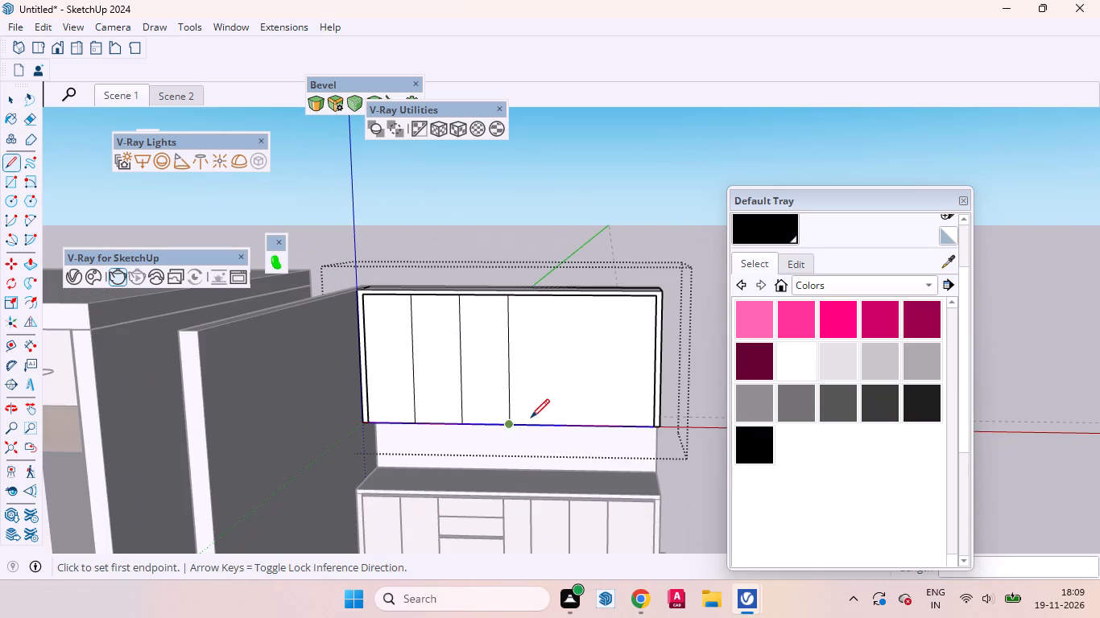
left_click(554, 426)
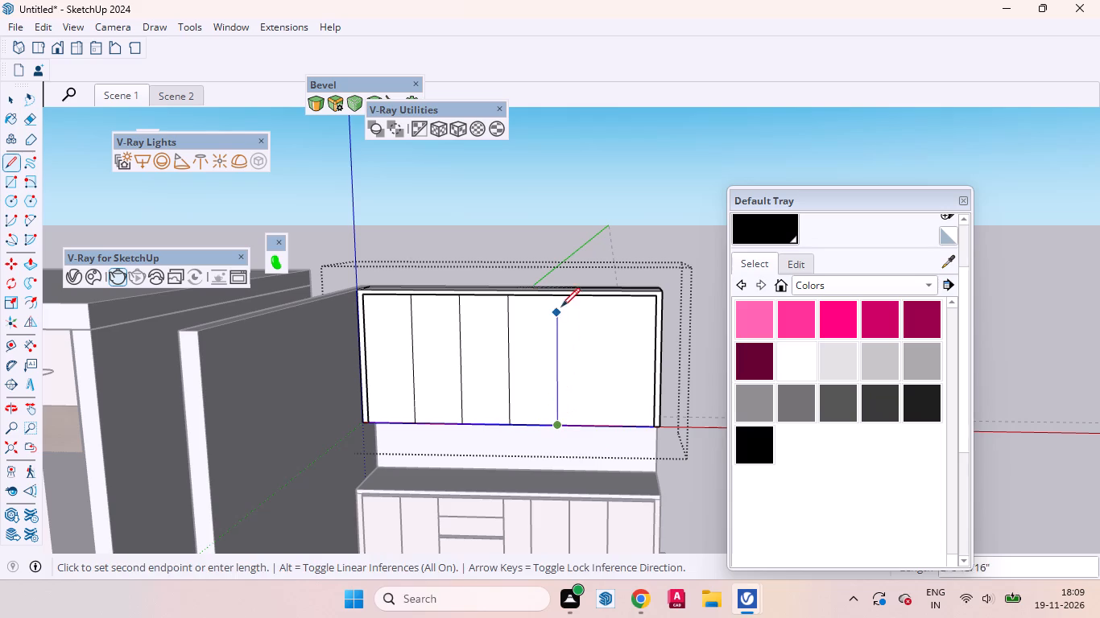
left_click(561, 294)
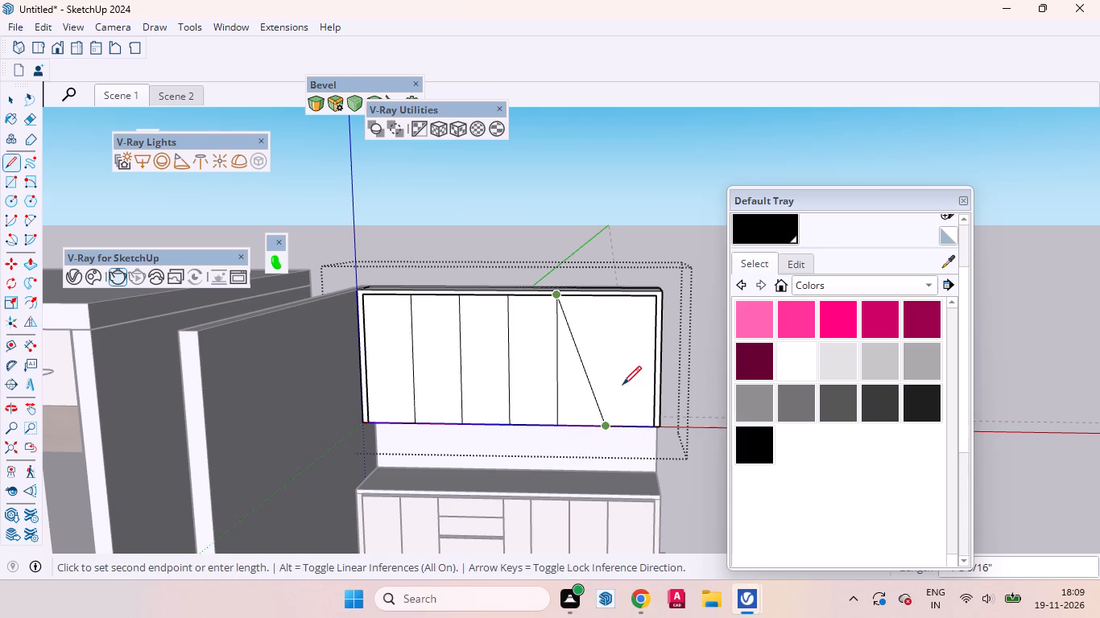
key("space")
type("l")
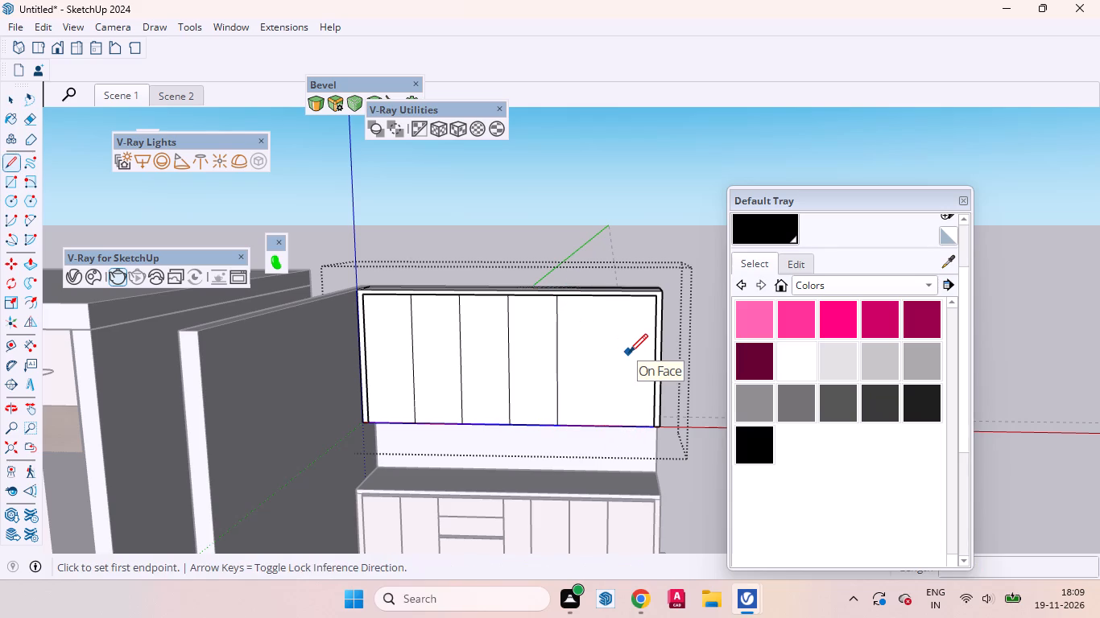
left_click(606, 427)
left_click(604, 302)
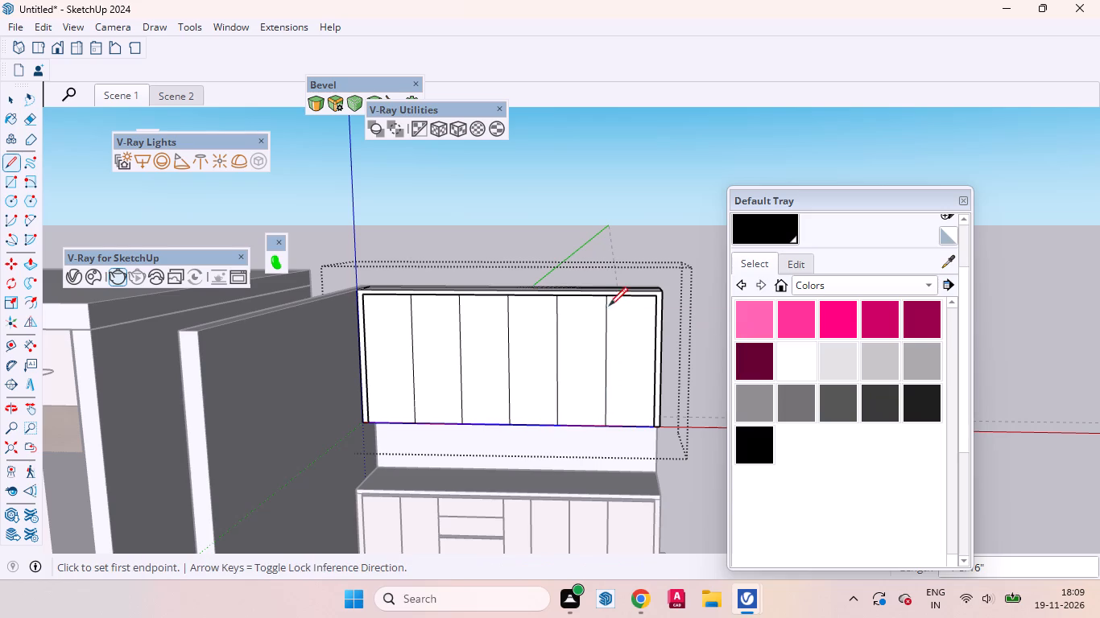
key("space")
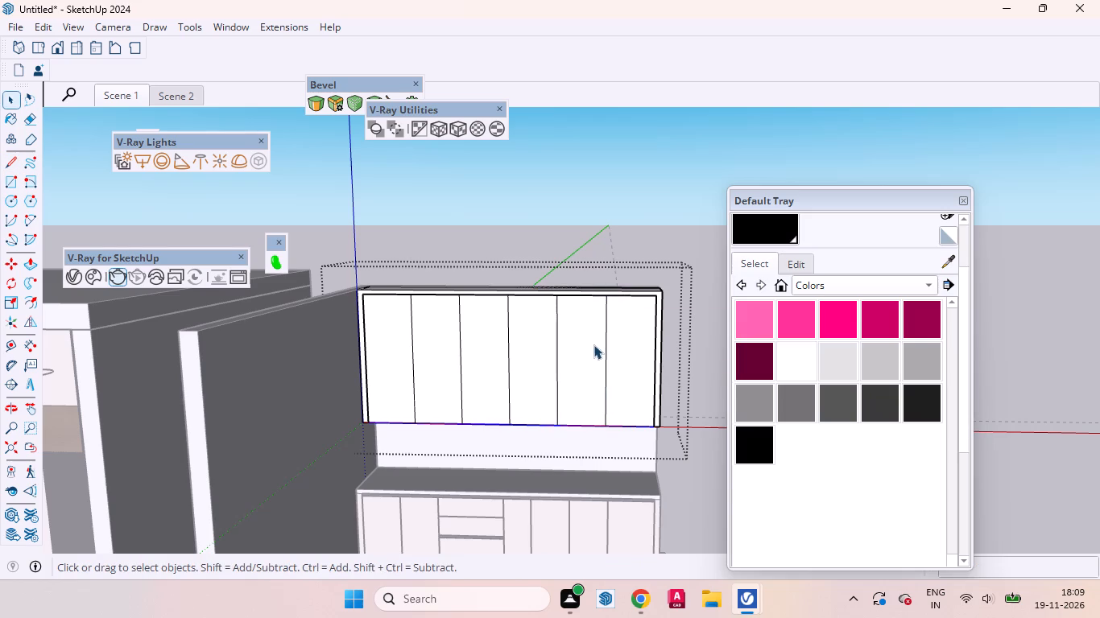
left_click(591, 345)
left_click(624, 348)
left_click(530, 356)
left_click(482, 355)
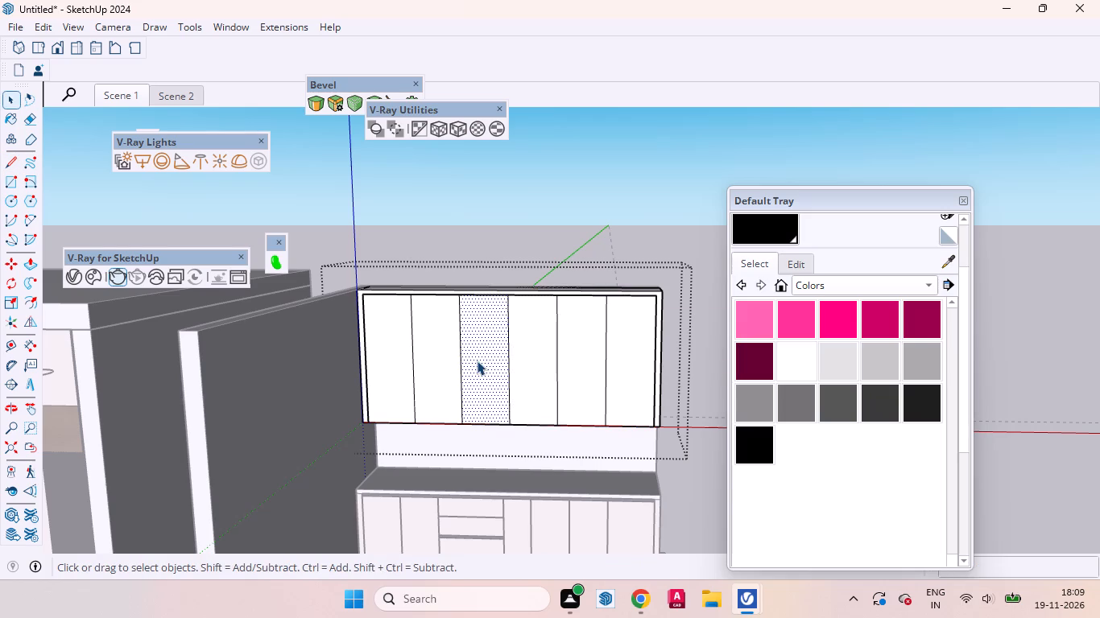
Select the vertical divider lines between the overhead cabinet's door panels together, starting with the two nearest the side wall.
scroll(427, 350, "up", 2)
left_click(409, 356)
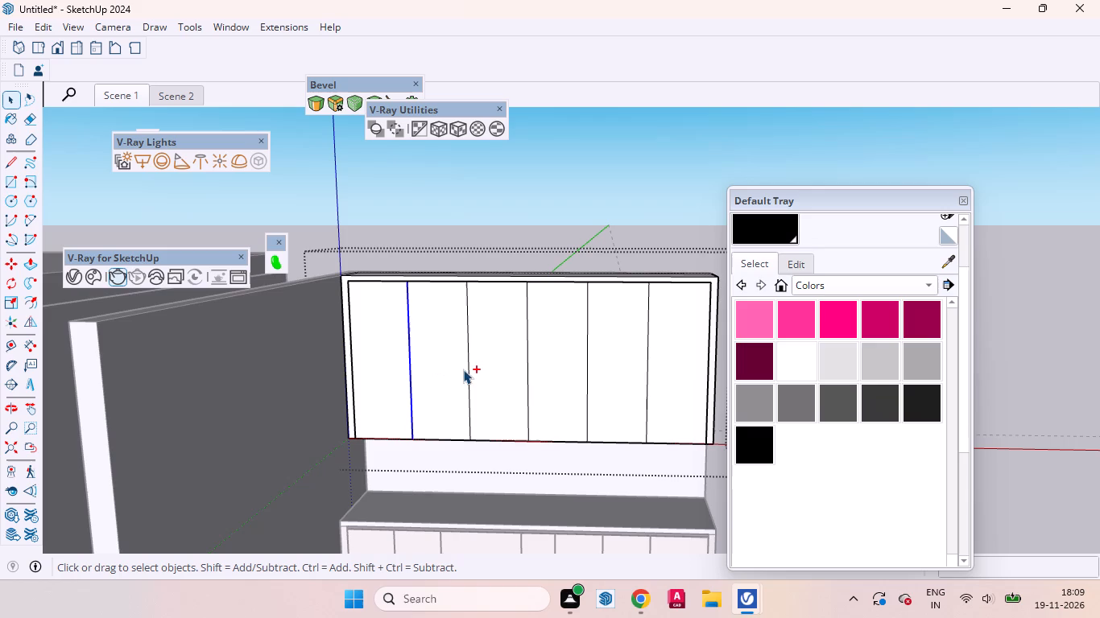
left_click(468, 360, "ctrl")
left_click(528, 359, "ctrl")
left_click(525, 346, "ctrl")
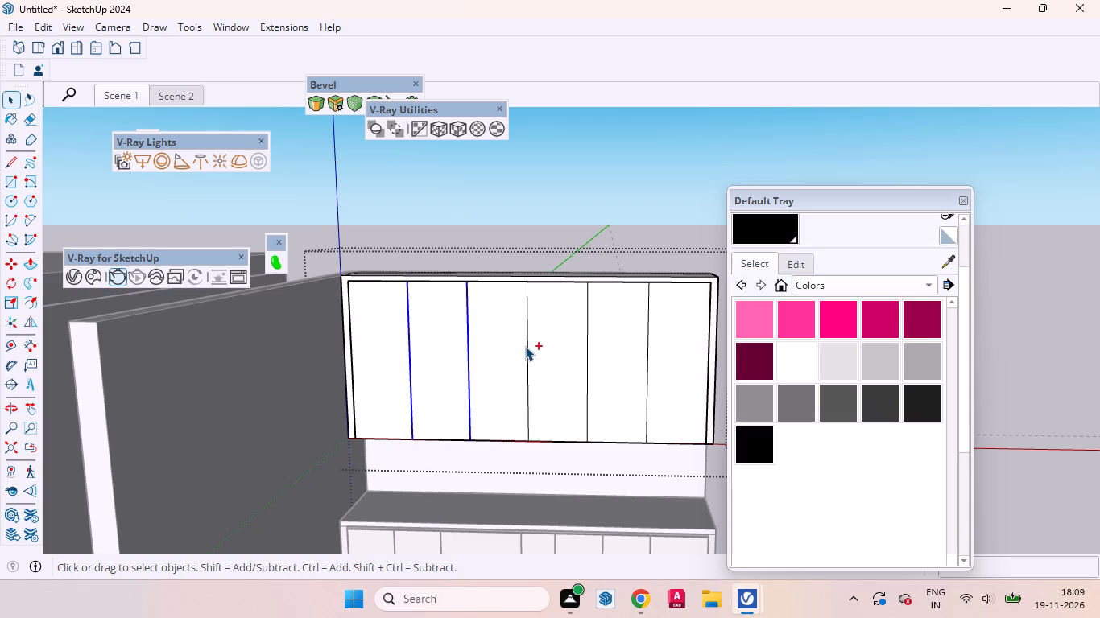
left_click(527, 340, "ctrl")
key("space")
double_click(534, 237)
left_click_drag(548, 217, 528, 223)
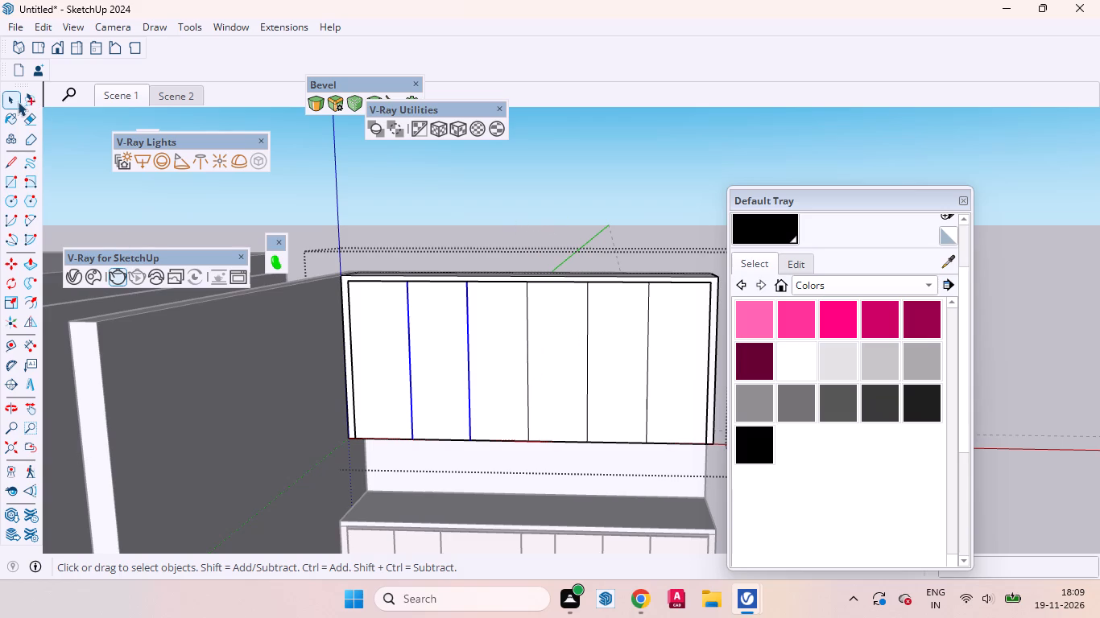
left_click(0, 97)
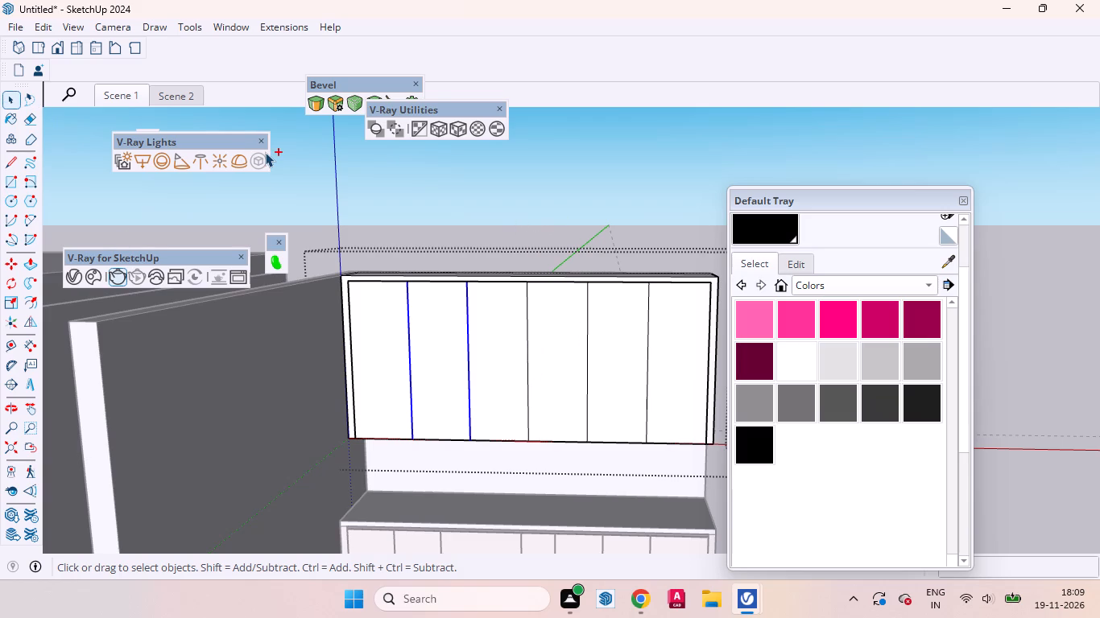
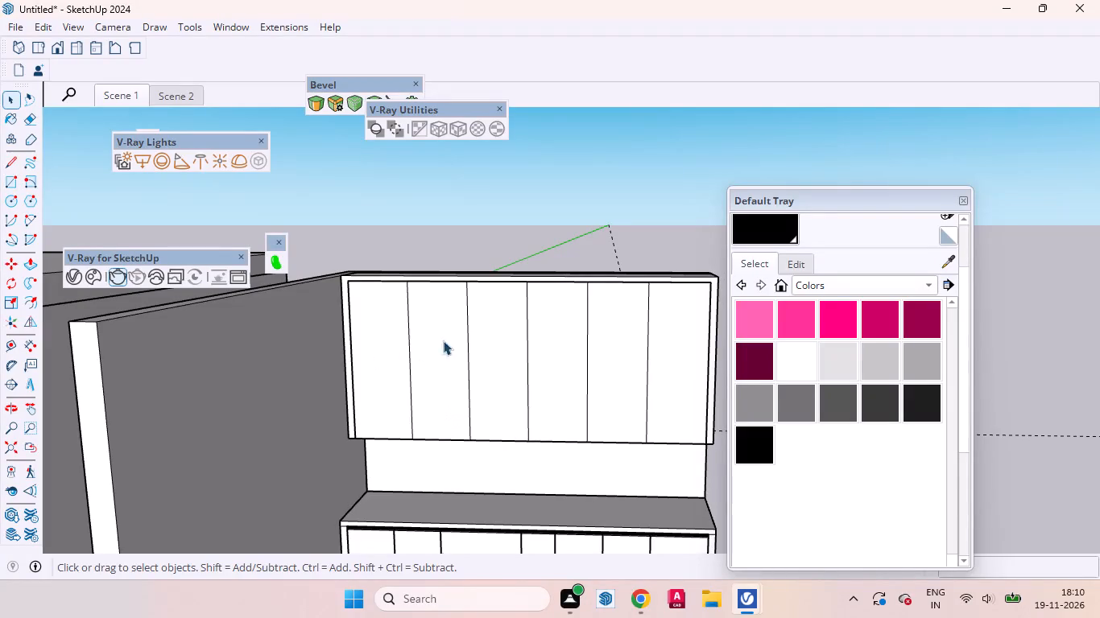
Open the overhead cabinet group for editing.
left_click(399, 350)
double_click(460, 369)
left_click(458, 379)
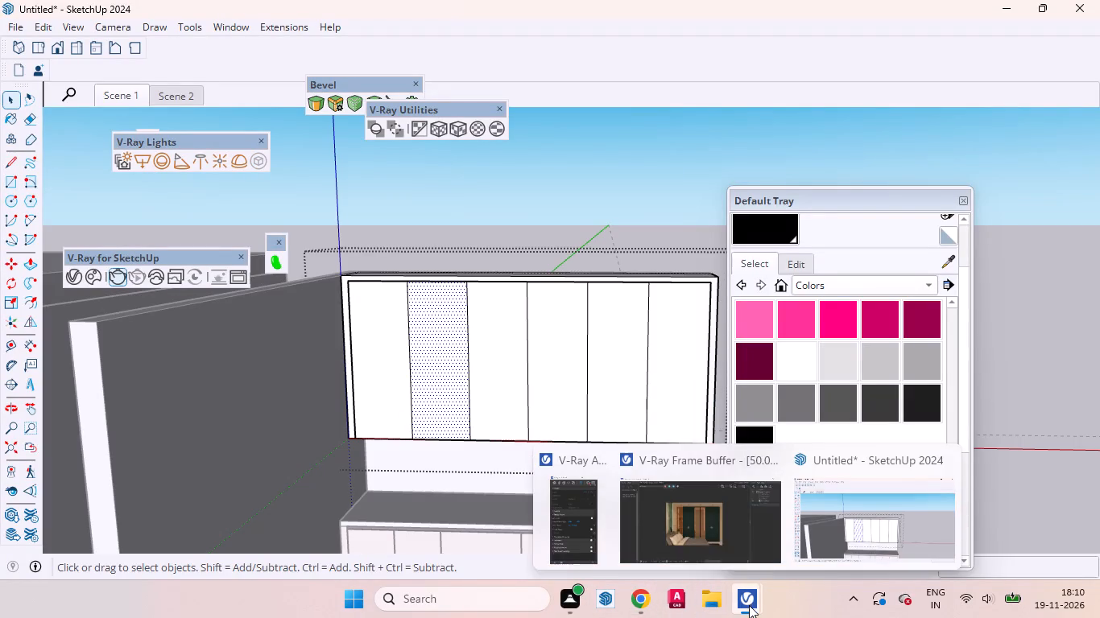
Switch to the V-Ray Frame Buffer and examine the bedroom wardrobe render, including the star inlay on the green door, close up.
left_click(738, 517)
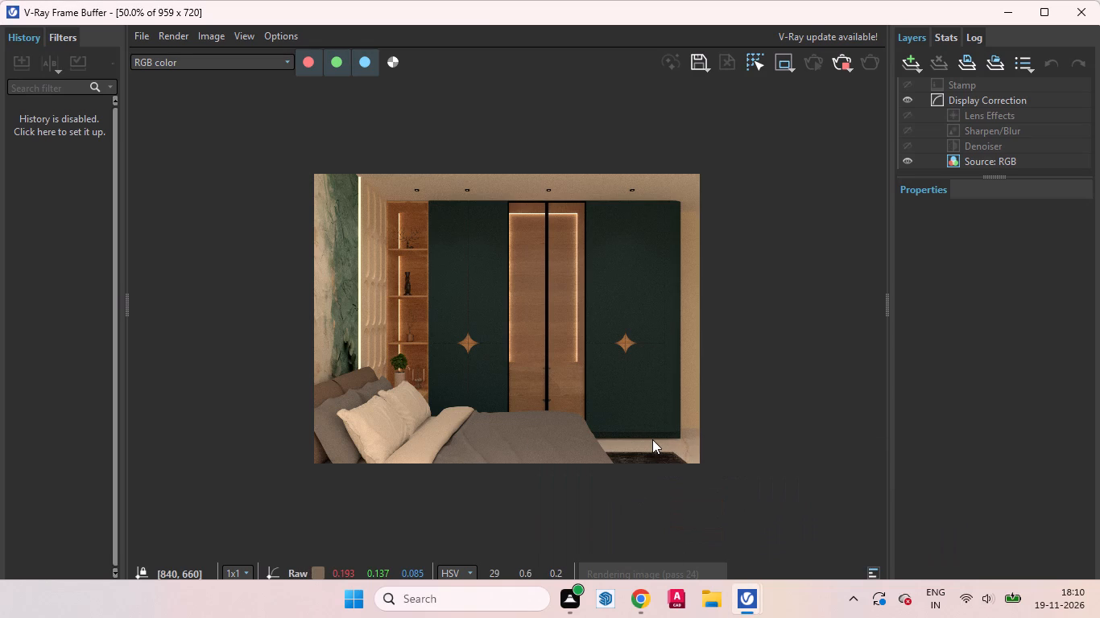
scroll(424, 325, "up", 2)
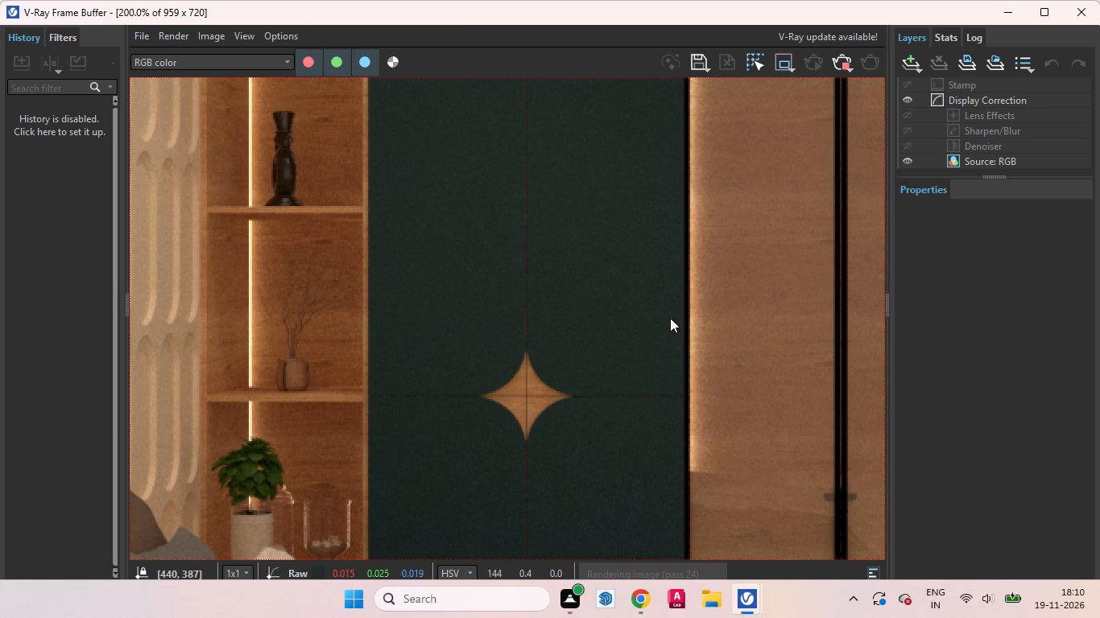
scroll(666, 356, "up", 1)
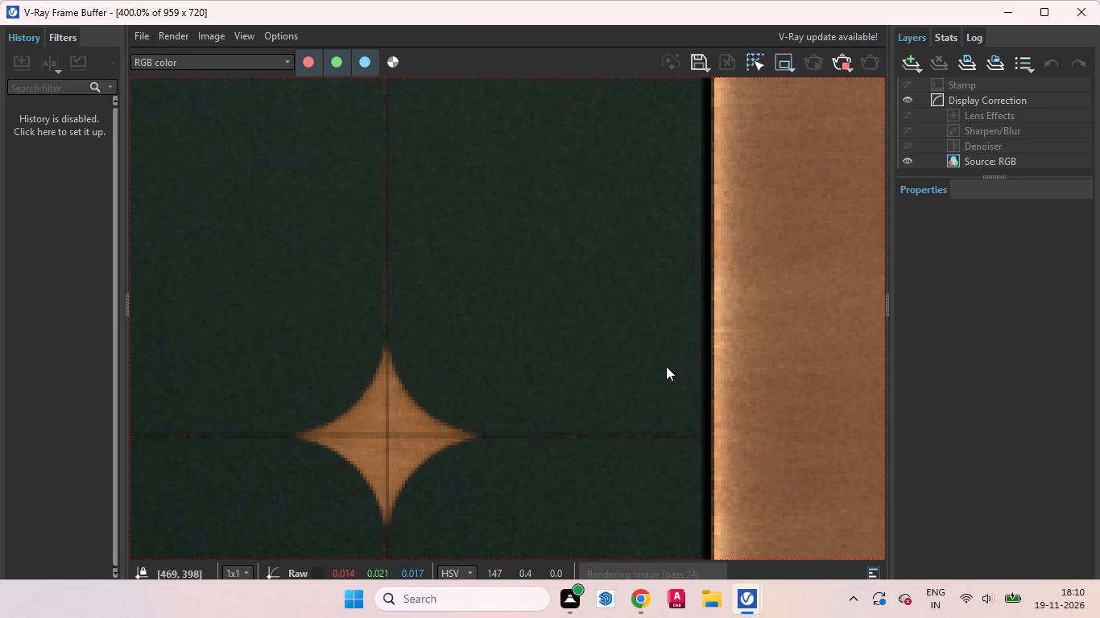
scroll(665, 366, "down", 3)
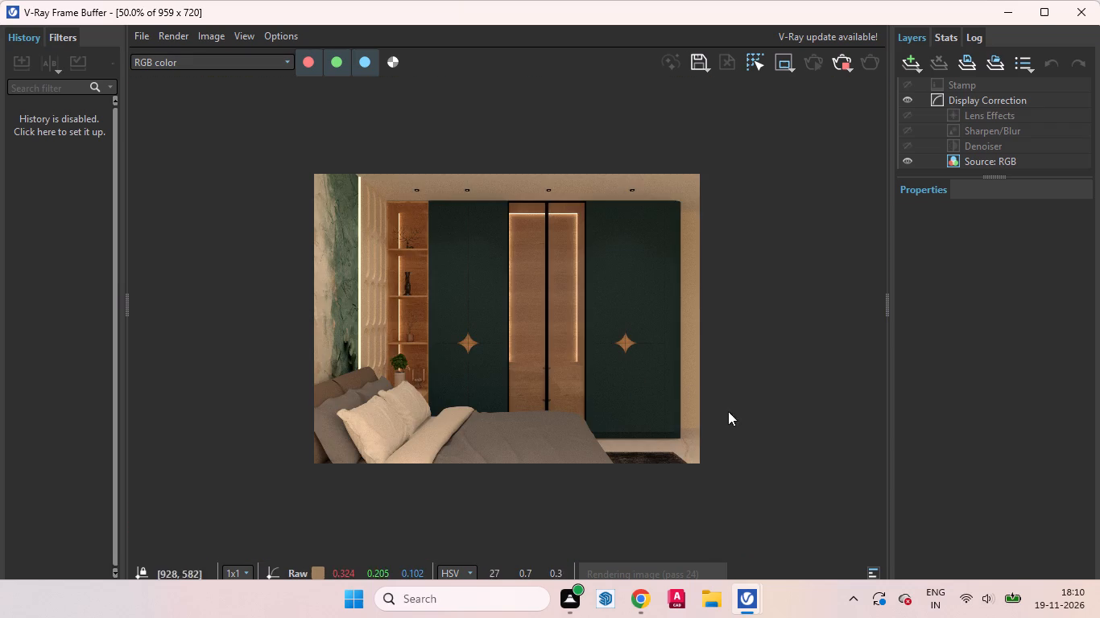
Examine the latest rendering progress entries in the V-Ray log, and return to the SketchUp model.
left_click(866, 575)
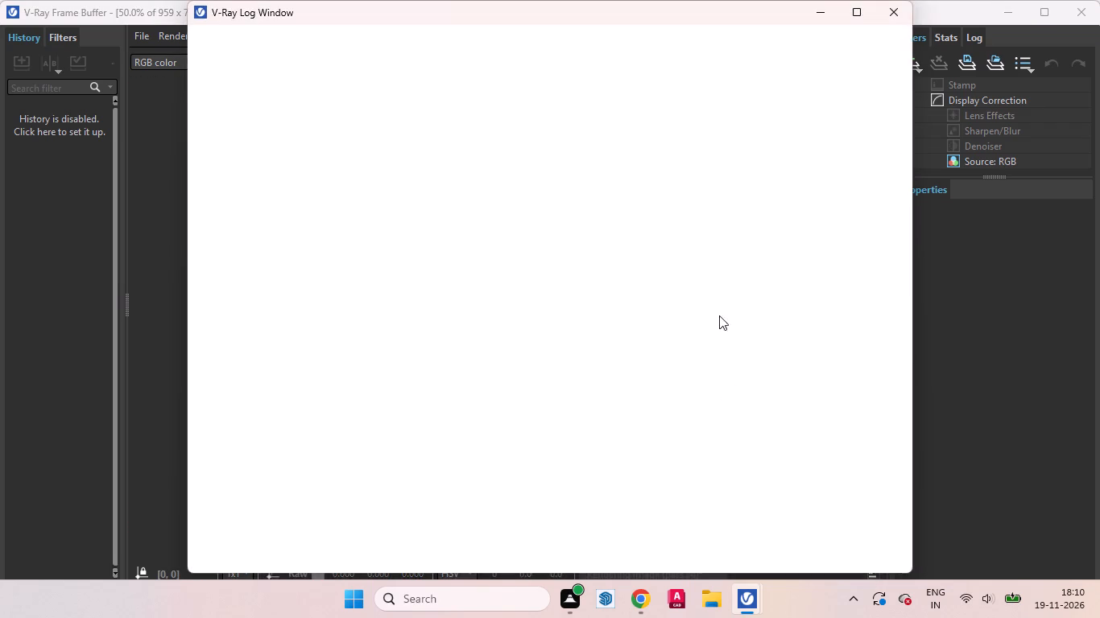
scroll(767, 397, "down", 6)
left_click_drag(584, 459, 444, 451)
scroll(640, 402, "down", 6)
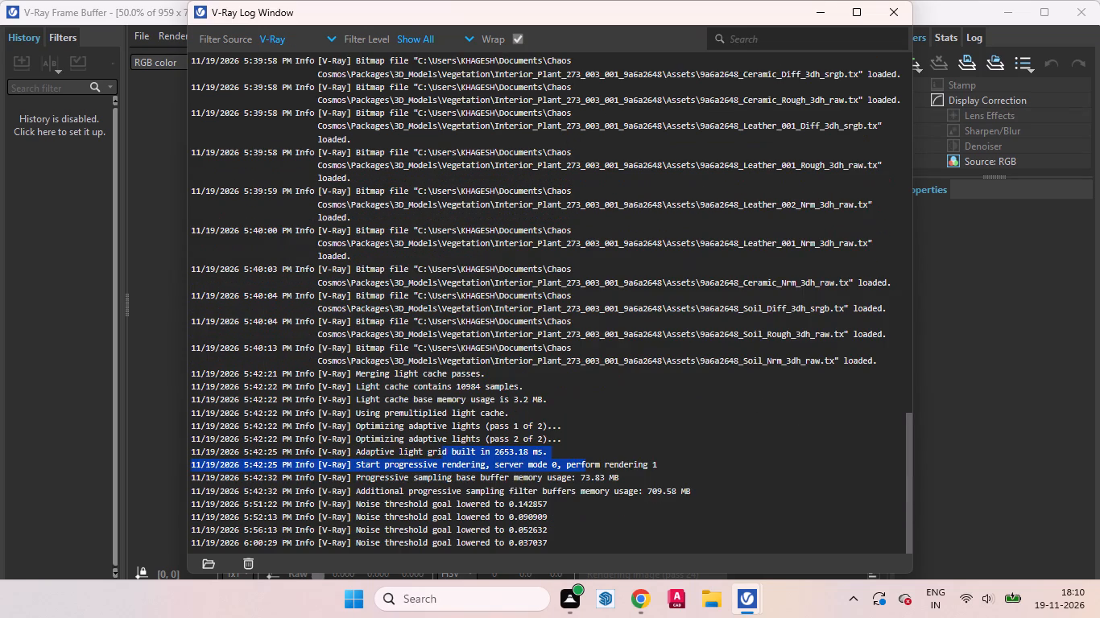
left_click(661, 435)
left_click_drag(676, 471, 618, 460)
left_click(709, 478)
left_click_drag(712, 507, 652, 489)
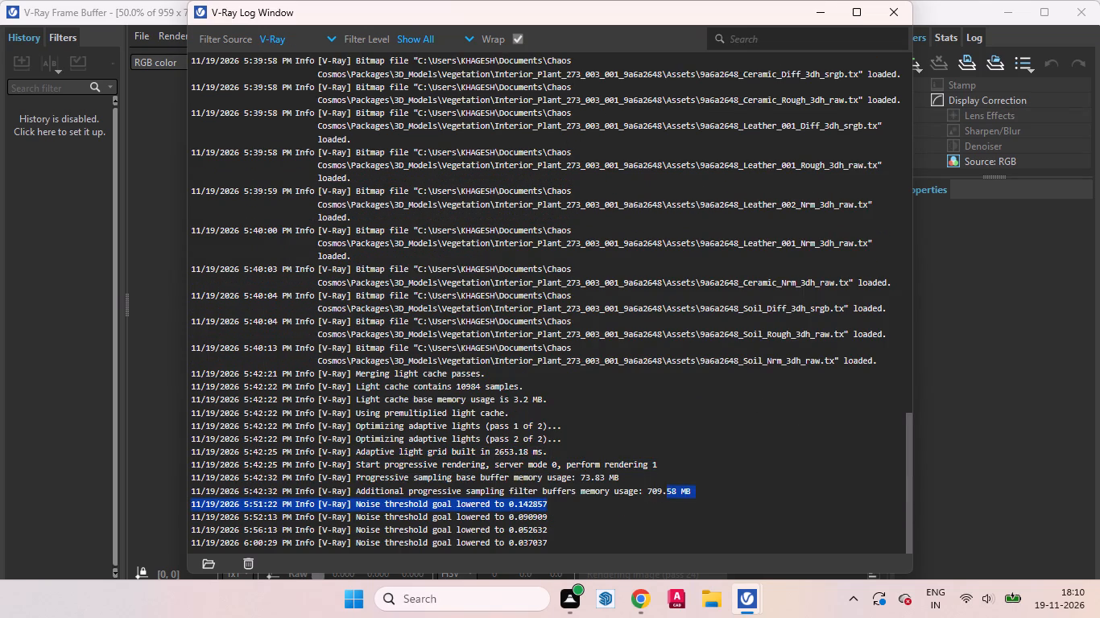
left_click_drag(652, 489, 645, 488)
left_click(730, 483)
left_click(886, 14)
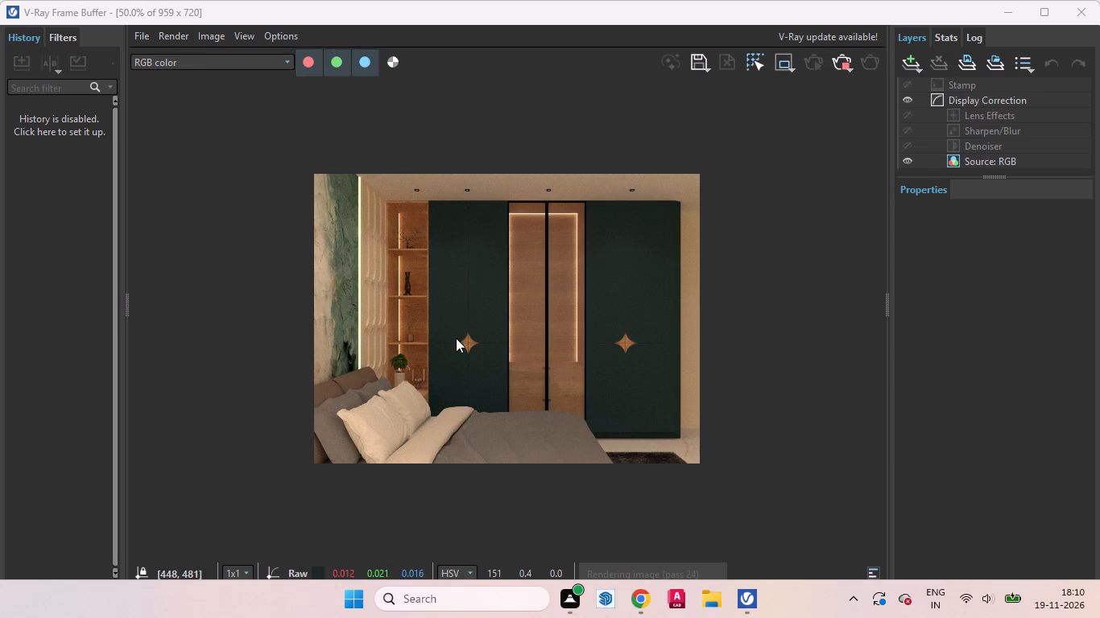
left_click(1006, 12)
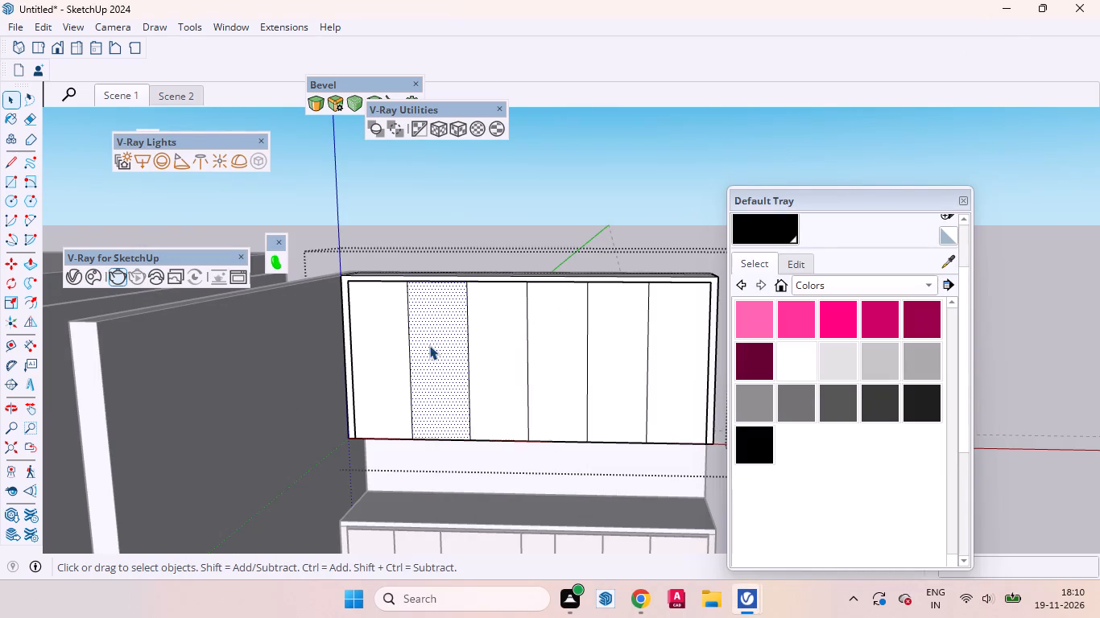
Copy the five vertical divider lines of the overhead cabinet front sideways by 3 mm to form narrow gap strips.
left_click(408, 330)
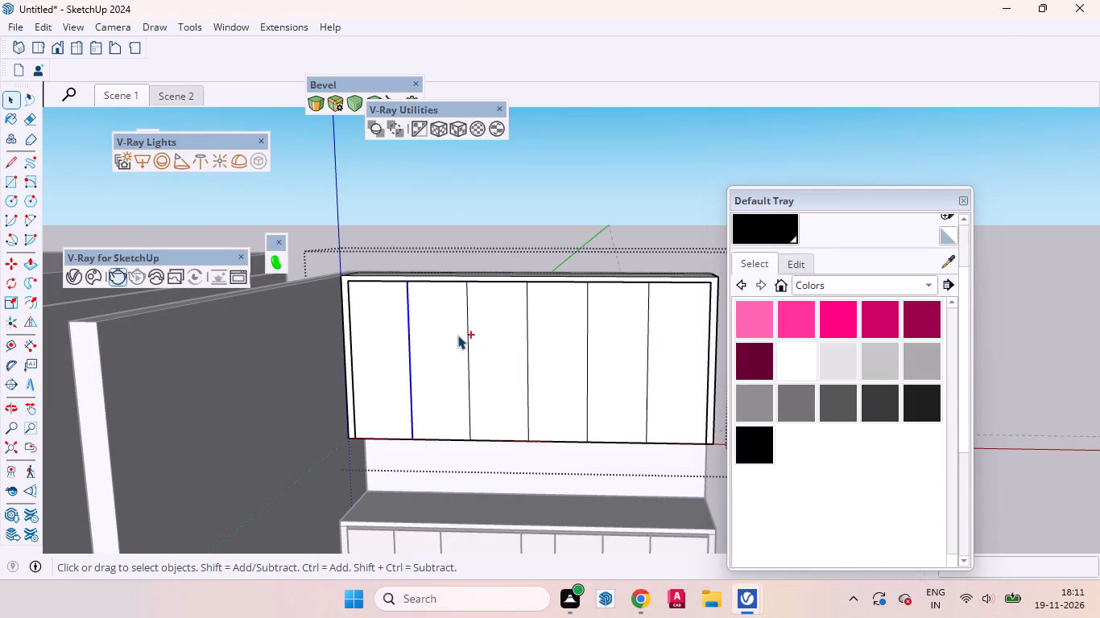
left_click(466, 328, "ctrl")
left_click(526, 336, "ctrl")
left_click(588, 336, "ctrl")
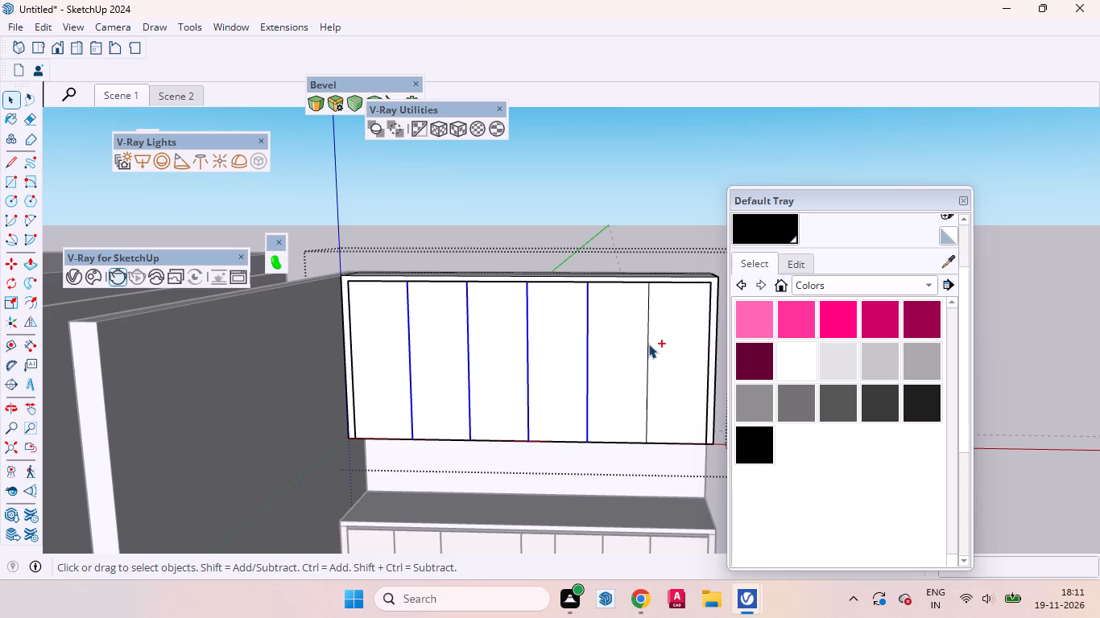
left_click(648, 344, "ctrl")
scroll(440, 380, "up", 6)
scroll(439, 357, "down", 3)
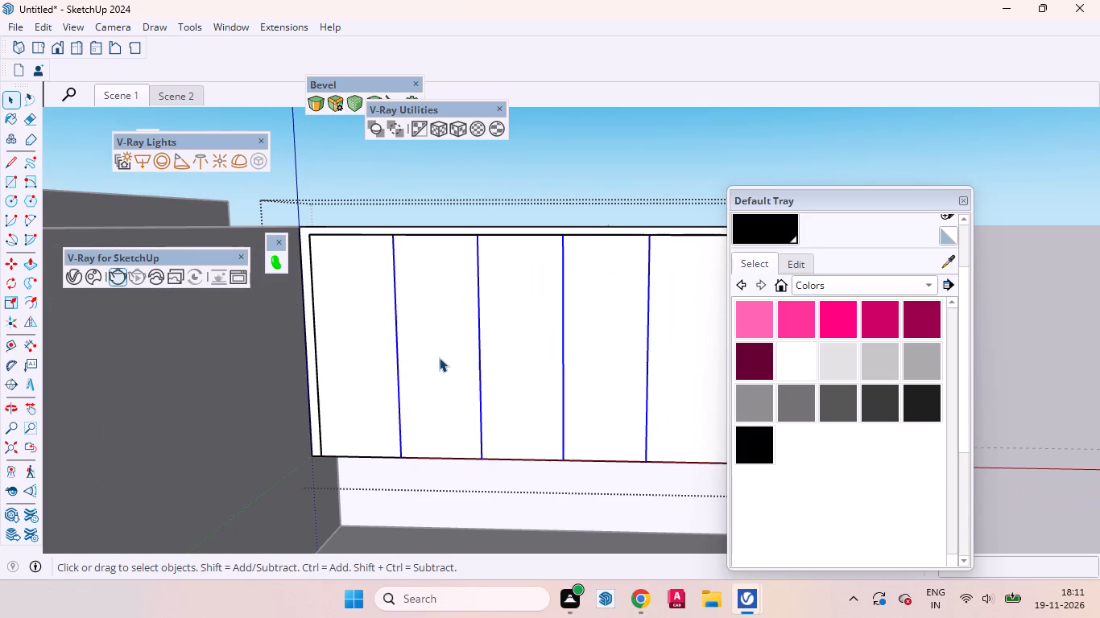
key("m")
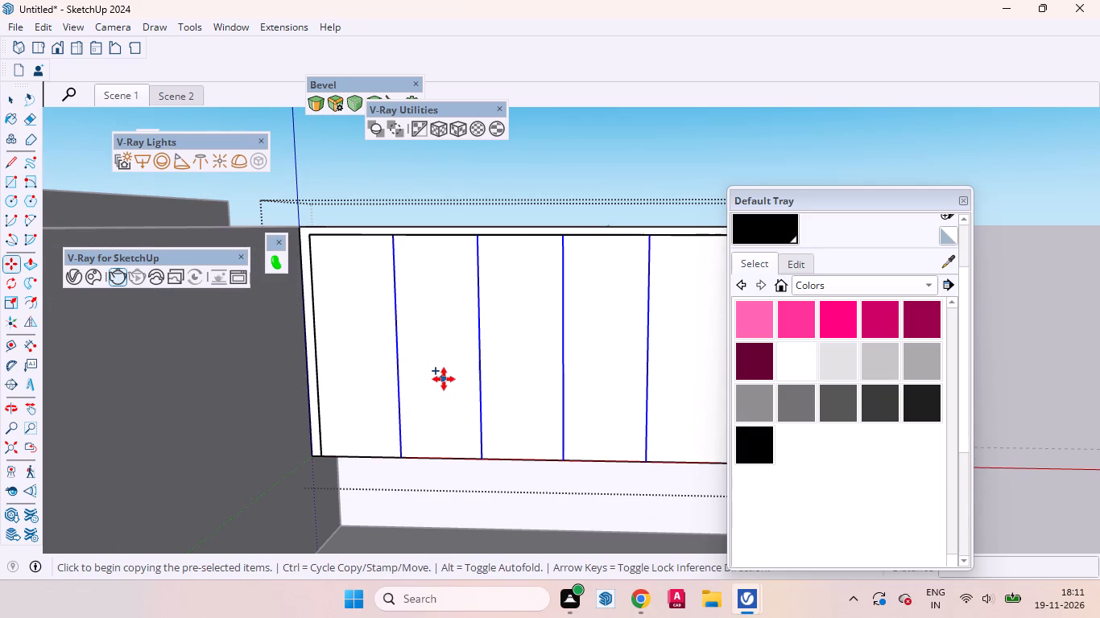
left_click(444, 379)
type("3mm")
key("Return")
key("space")
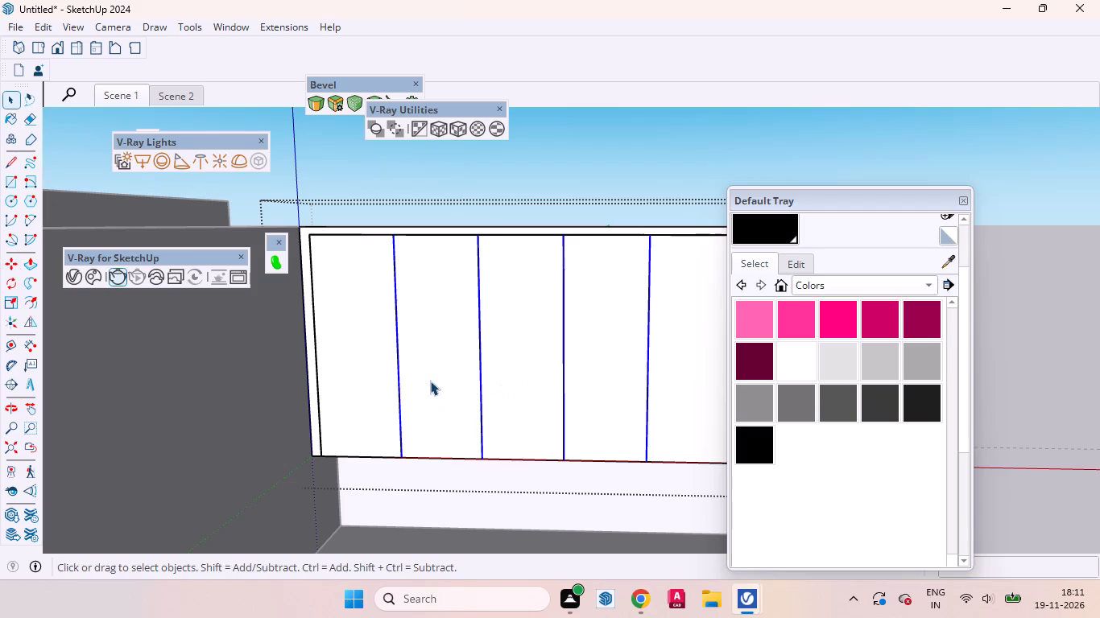
left_click(430, 381)
Push the first two 3 mm gap strips, counting from the side wall, inward with Push/Pull, repeating the last push depth.
scroll(390, 255, "up", 7)
scroll(366, 194, "up", 11)
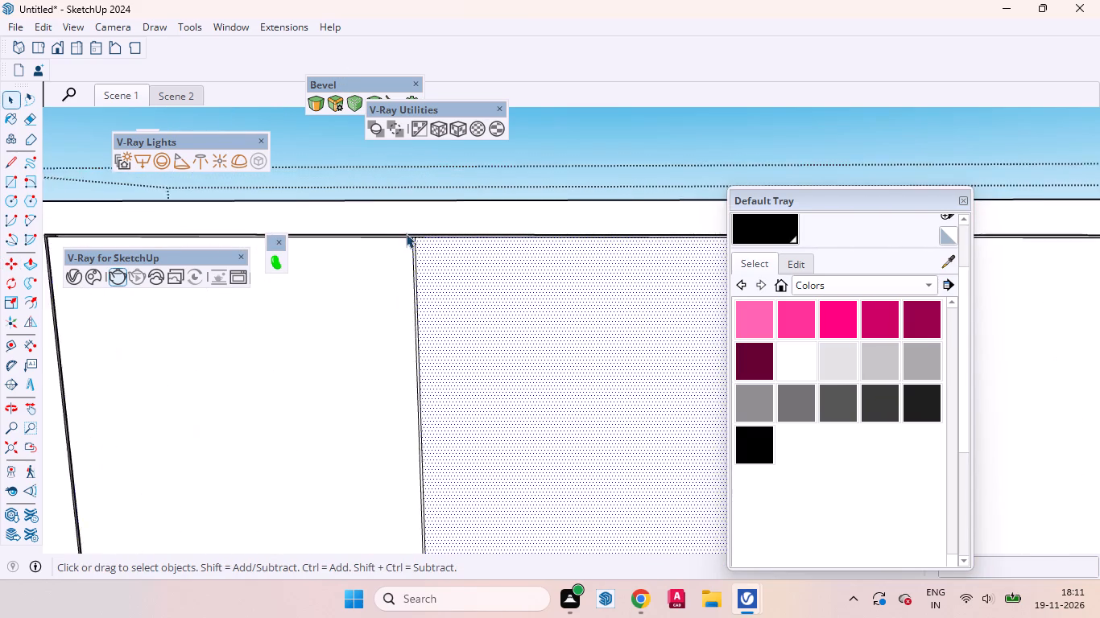
scroll(406, 233, "up", 17)
left_click(409, 238)
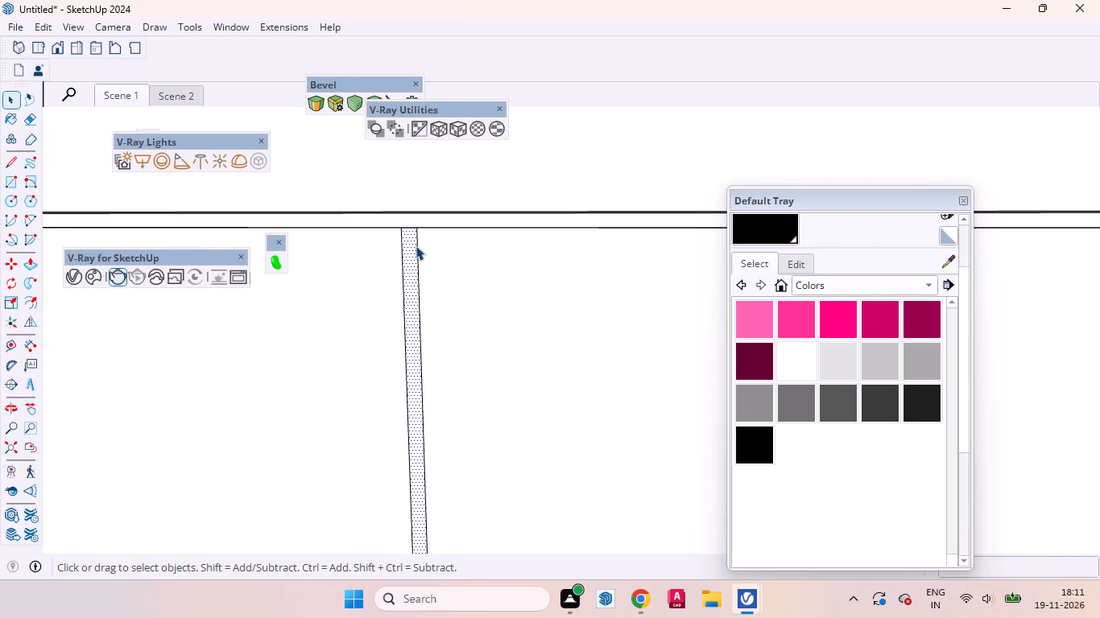
middle_click_drag(416, 245, 267, 282)
key("p")
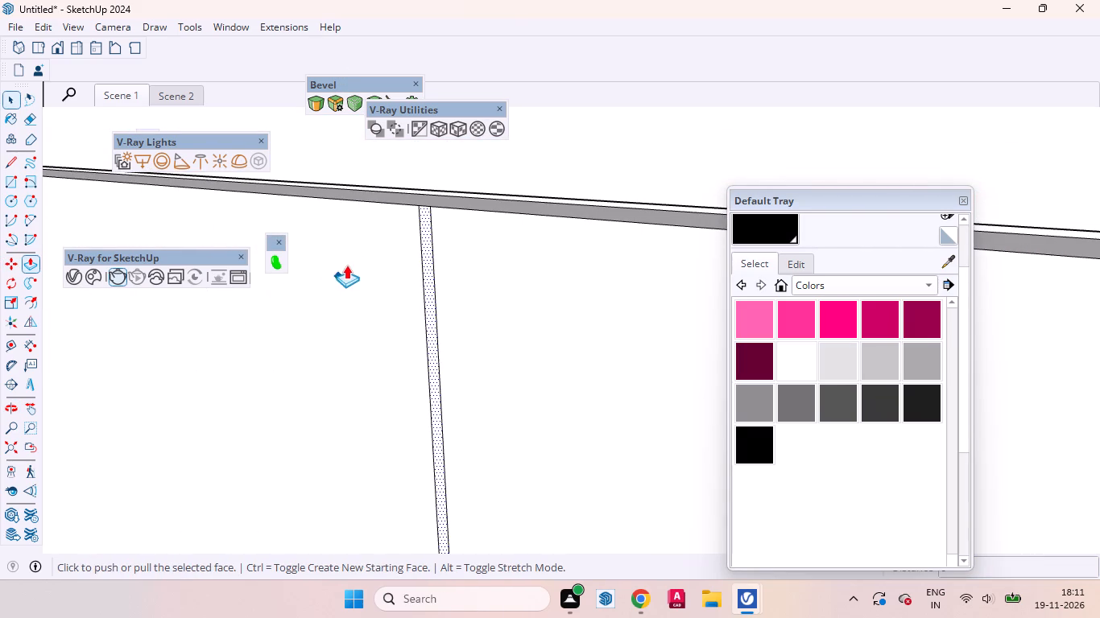
scroll(367, 245, "up", 10)
double_click(466, 210)
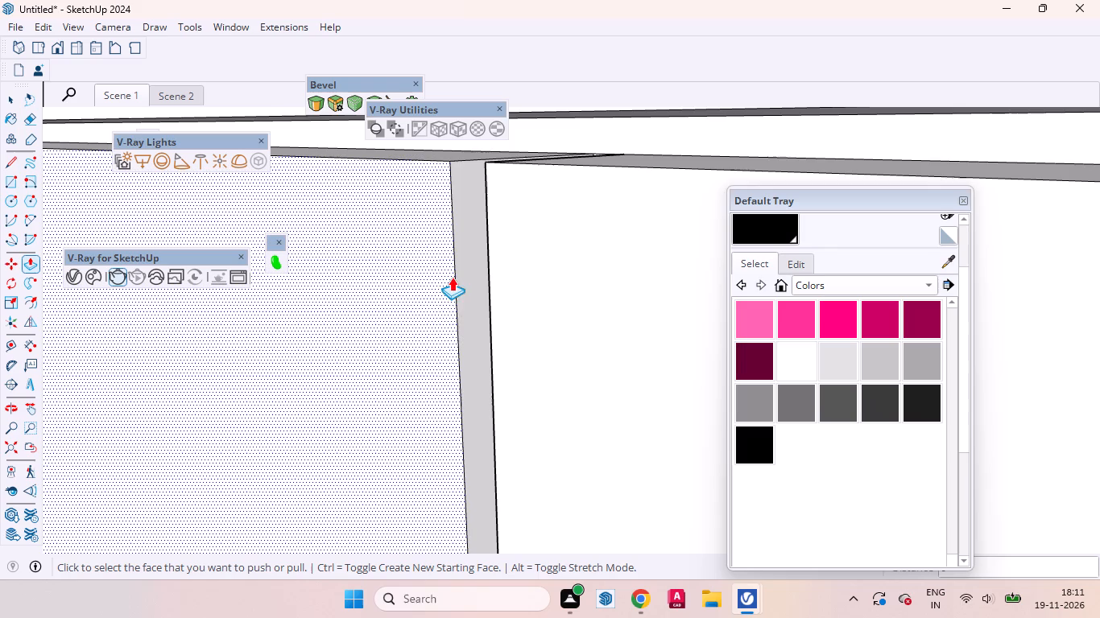
scroll(446, 295, "down", 20)
scroll(446, 295, "down", 7)
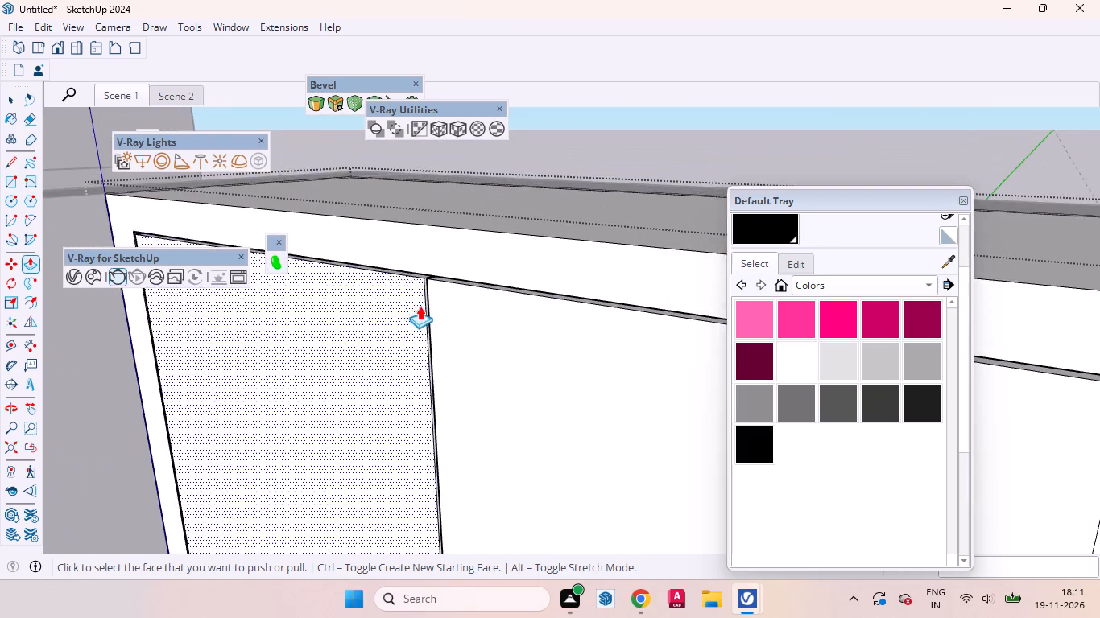
scroll(420, 306, "down", 17)
scroll(507, 314, "up", 11)
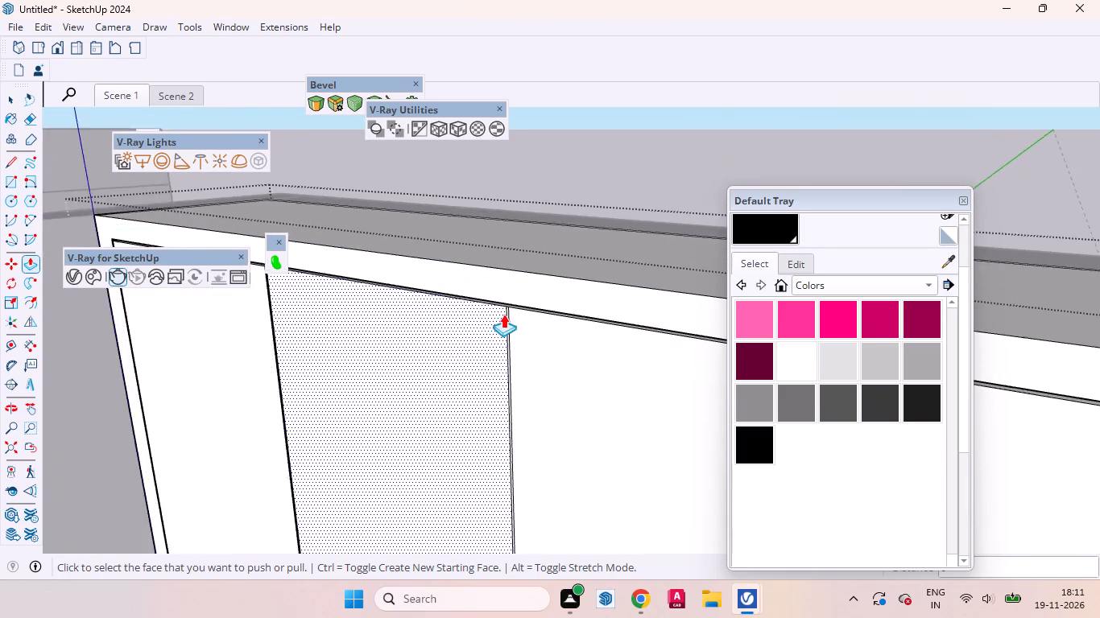
scroll(503, 314, "up", 18)
double_click(516, 309)
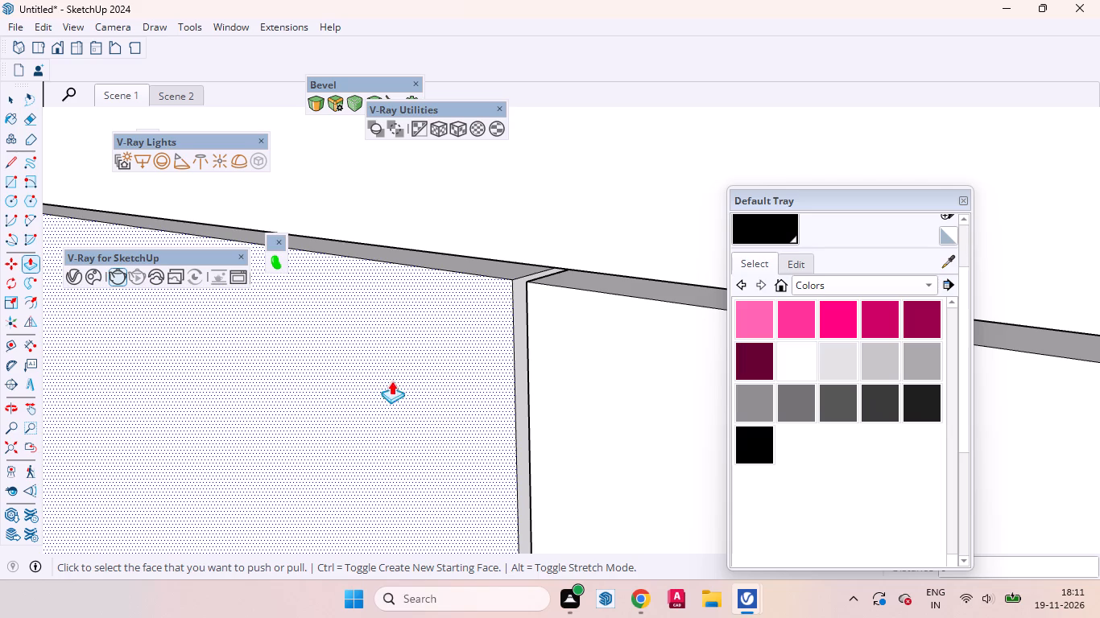
Push the third and fourth 3 mm gap strips between the overhead cabinet doors inward by the same depth.
scroll(377, 396, "down", 17)
scroll(387, 303, "up", 1)
scroll(387, 304, "down", 13)
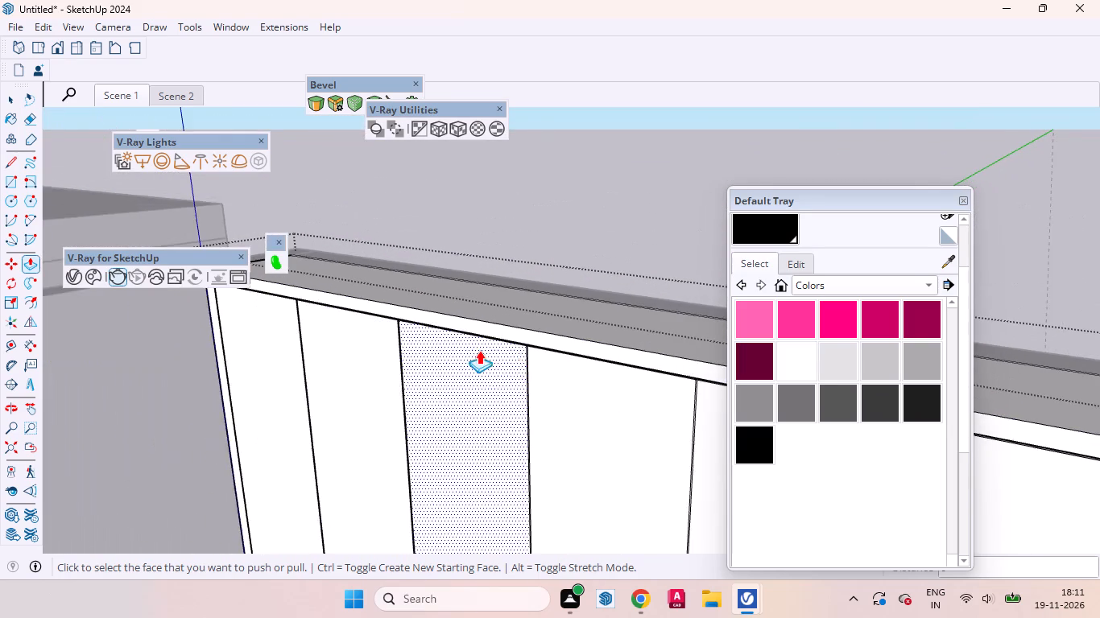
scroll(539, 356, "up", 20)
scroll(539, 356, "up", 7)
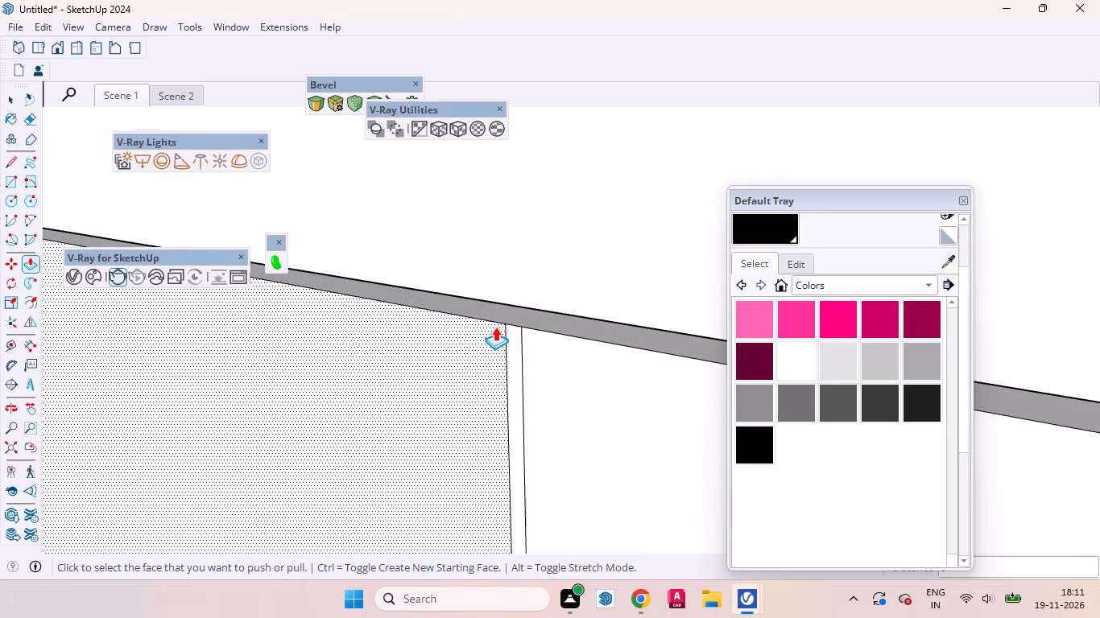
scroll(495, 327, "up", 3)
double_click(517, 344)
scroll(429, 337, "down", 12)
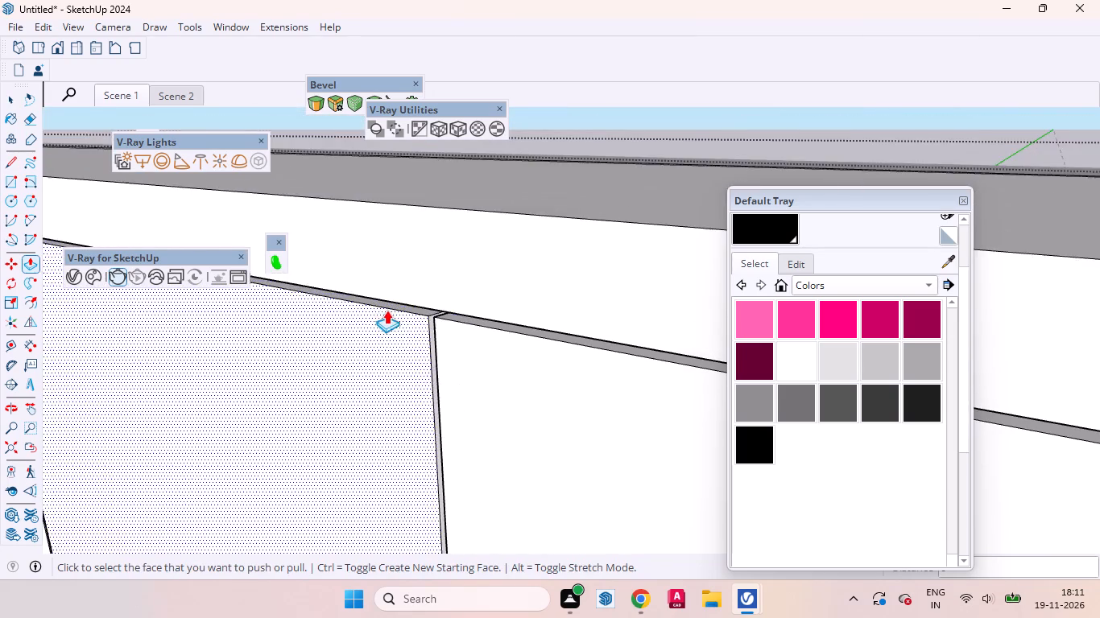
scroll(387, 310, "down", 20)
scroll(387, 310, "down", 5)
scroll(519, 356, "up", 3)
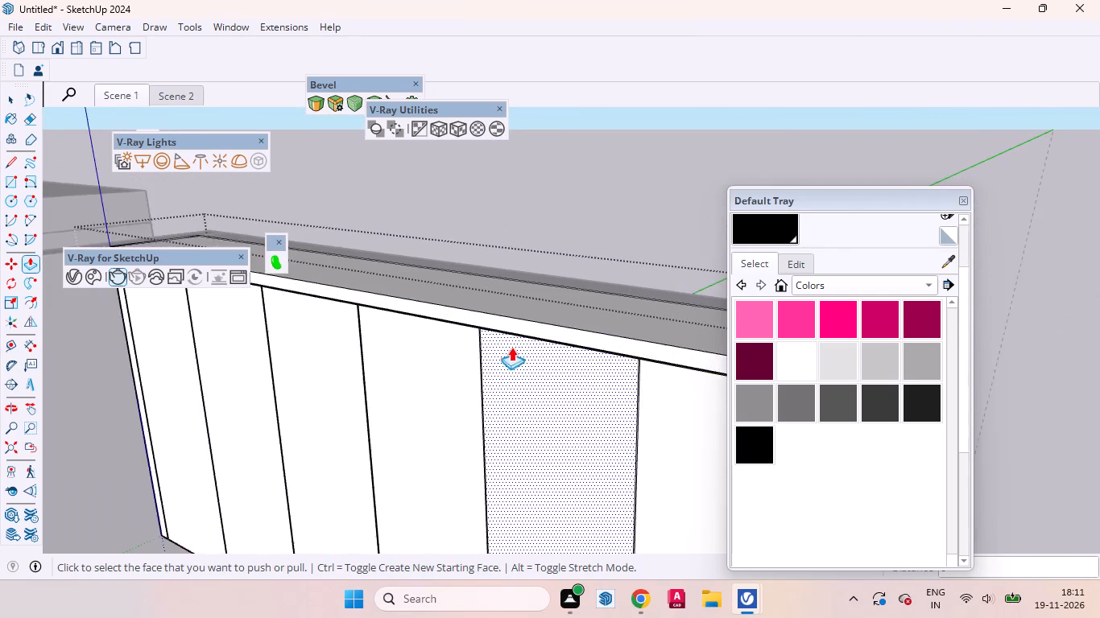
scroll(511, 347, "up", 20)
scroll(511, 347, "up", 4)
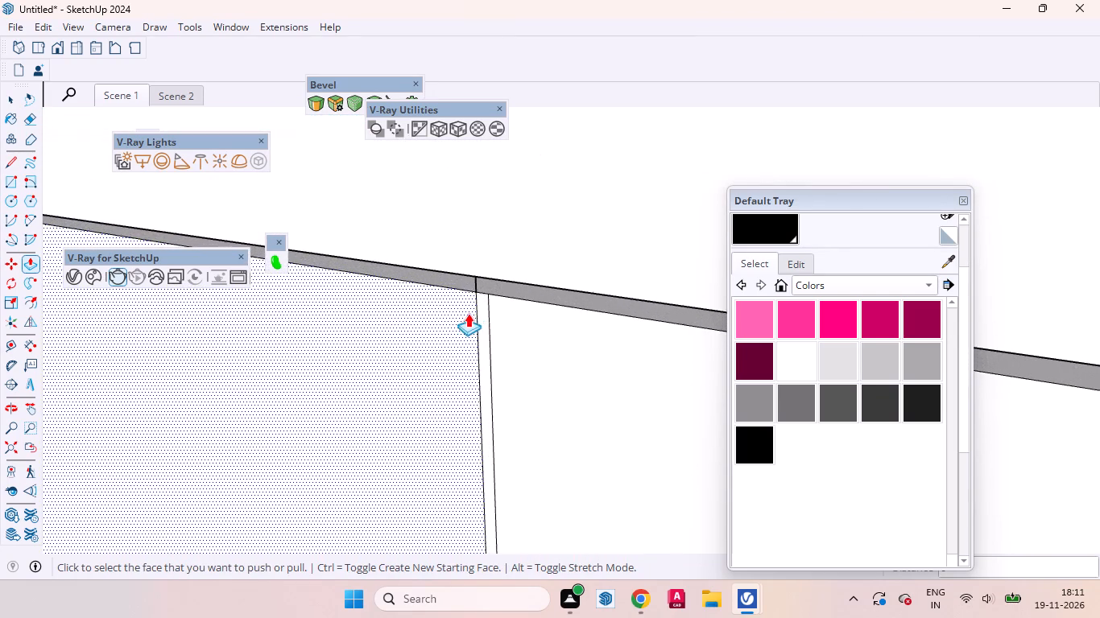
scroll(468, 313, "up", 4)
double_click(489, 307)
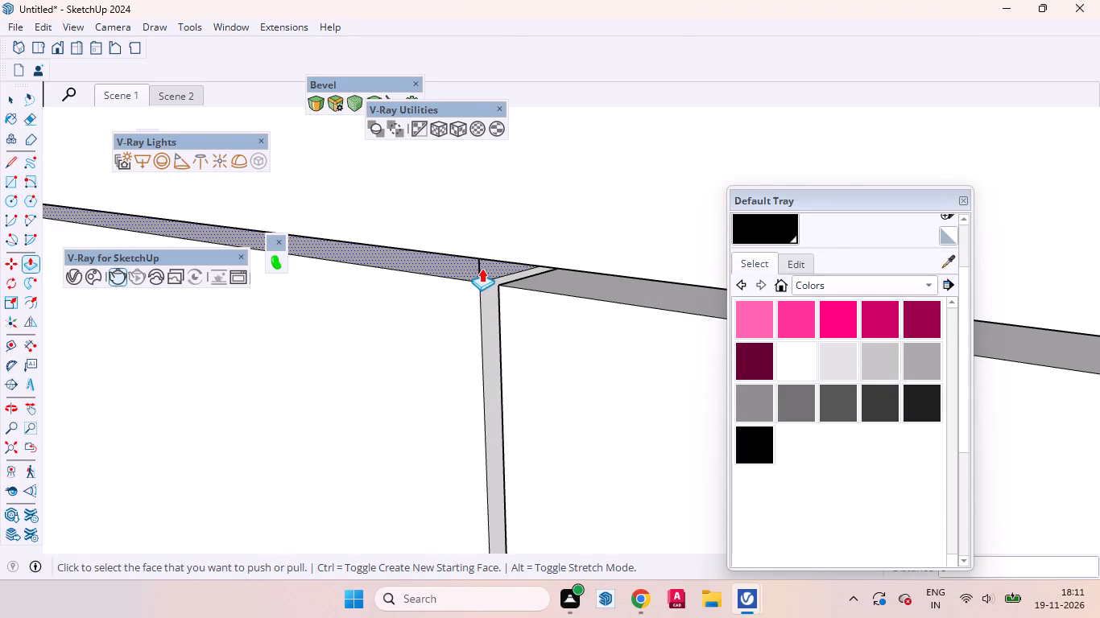
Push the fifth 3 mm gap strip, farthest from the side wall, inward by the same depth.
scroll(426, 326, "down", 17)
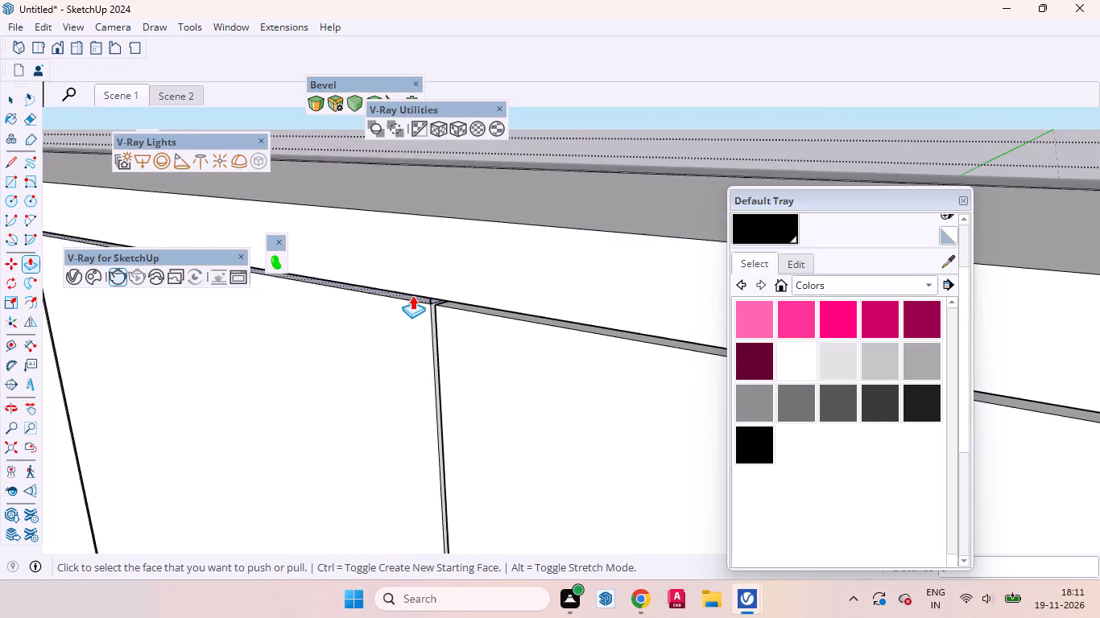
scroll(412, 295, "down", 18)
scroll(521, 352, "up", 7)
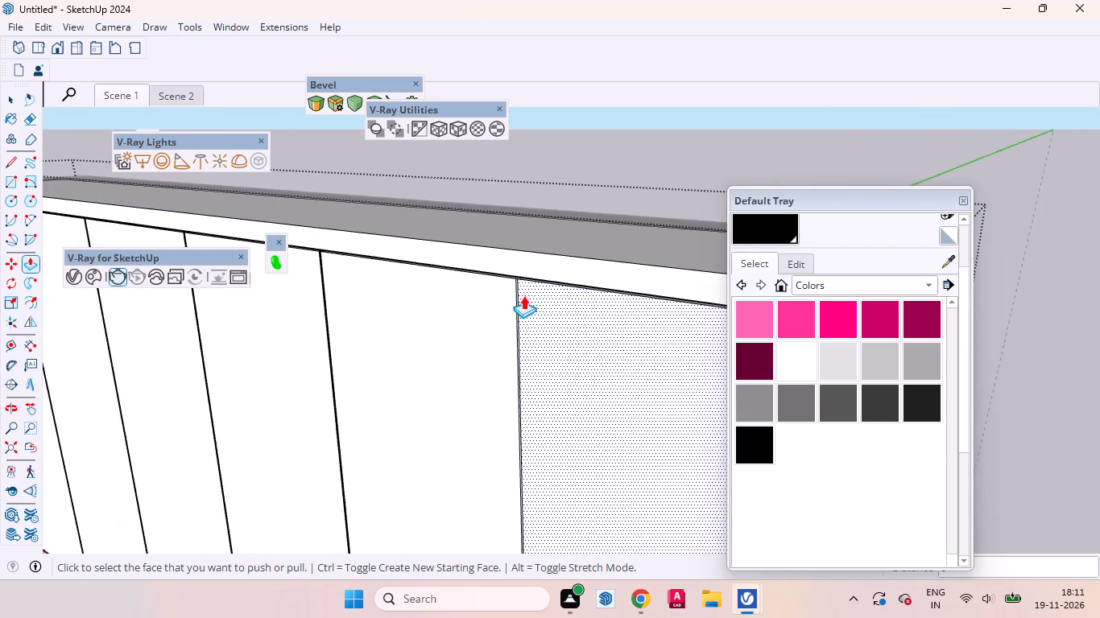
scroll(523, 295, "up", 20)
scroll(523, 295, "up", 1)
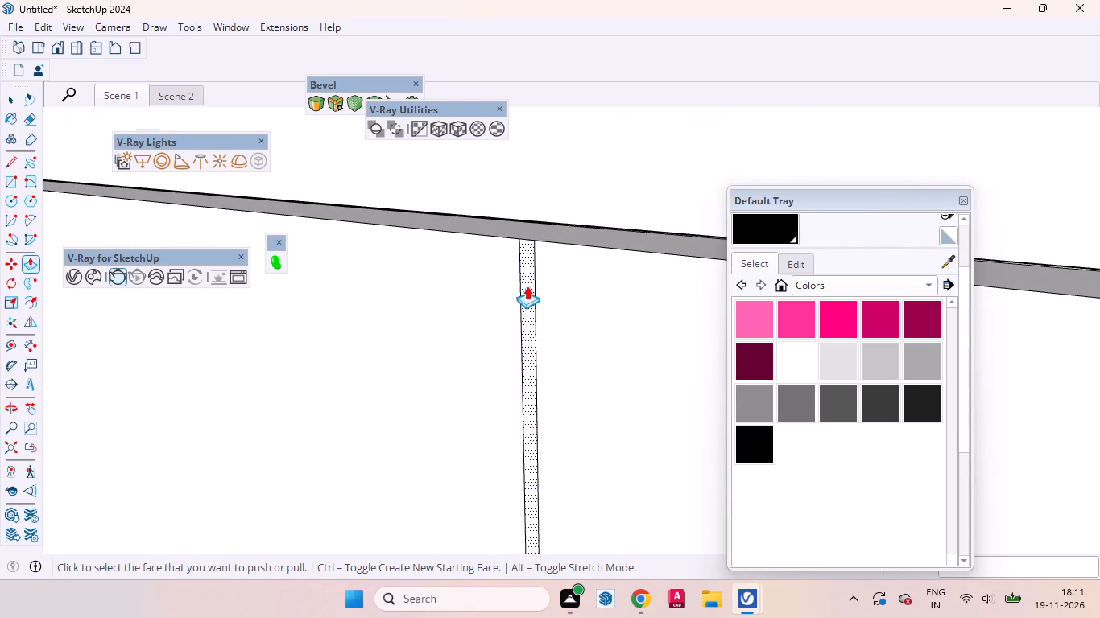
double_click(527, 286)
Erase the short leftover edge where a vertical door gap meets the recessed strip along the top of the overhead cabinet doors.
left_click(3, 94)
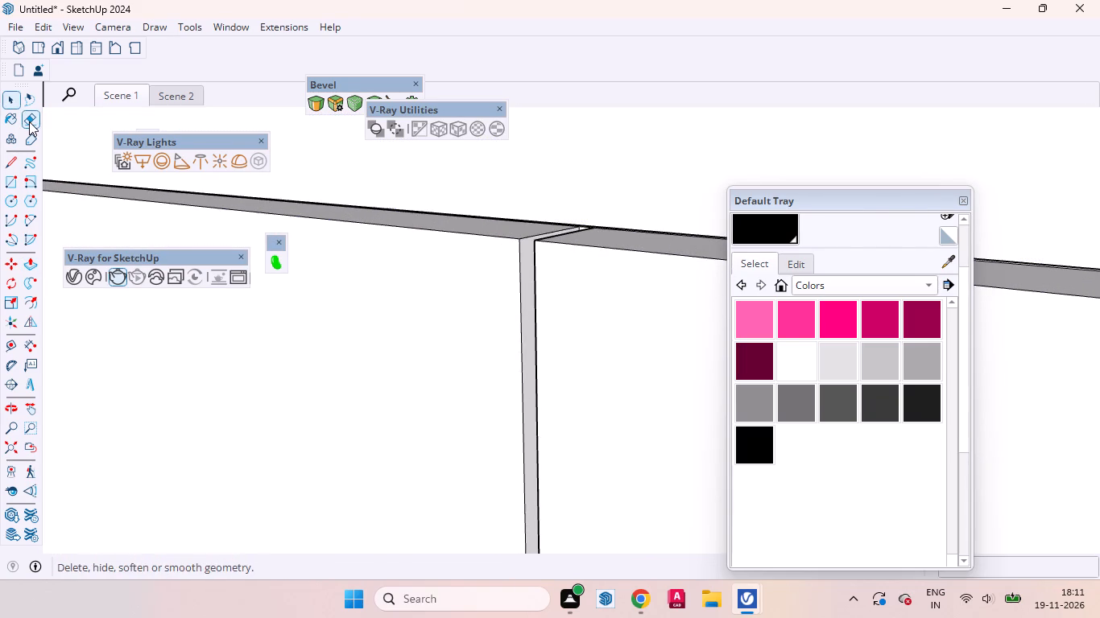
left_click(29, 122)
scroll(529, 343, "down", 20)
scroll(529, 343, "down", 2)
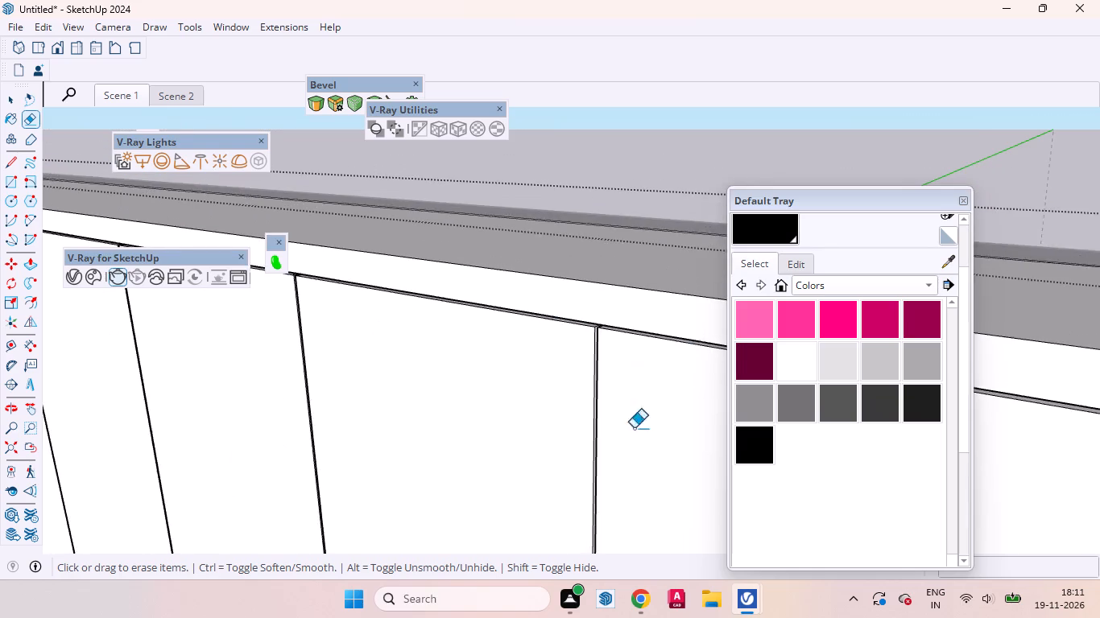
scroll(634, 428, "down", 1)
scroll(493, 352, "up", 8)
scroll(237, 262, "up", 15)
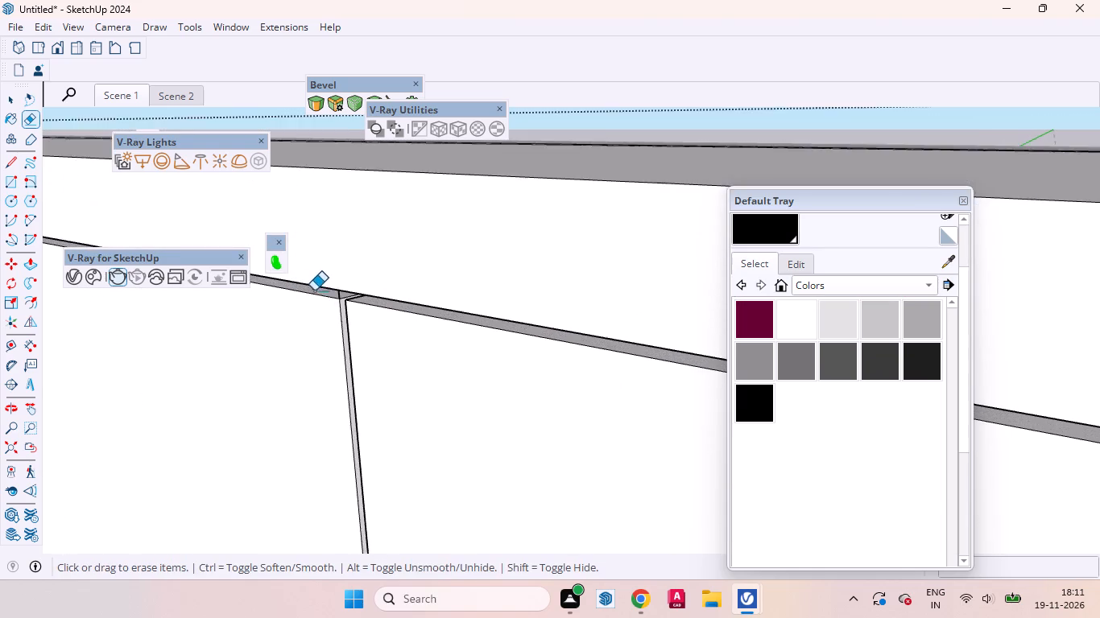
scroll(314, 290, "up", 14)
left_click(358, 286)
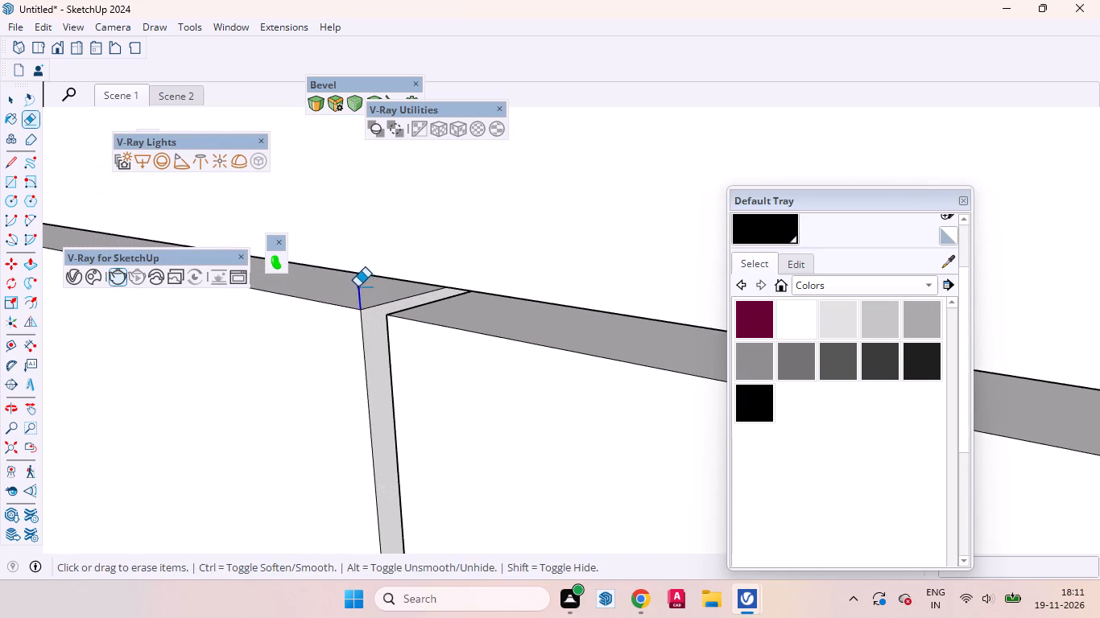
left_click(11, 100)
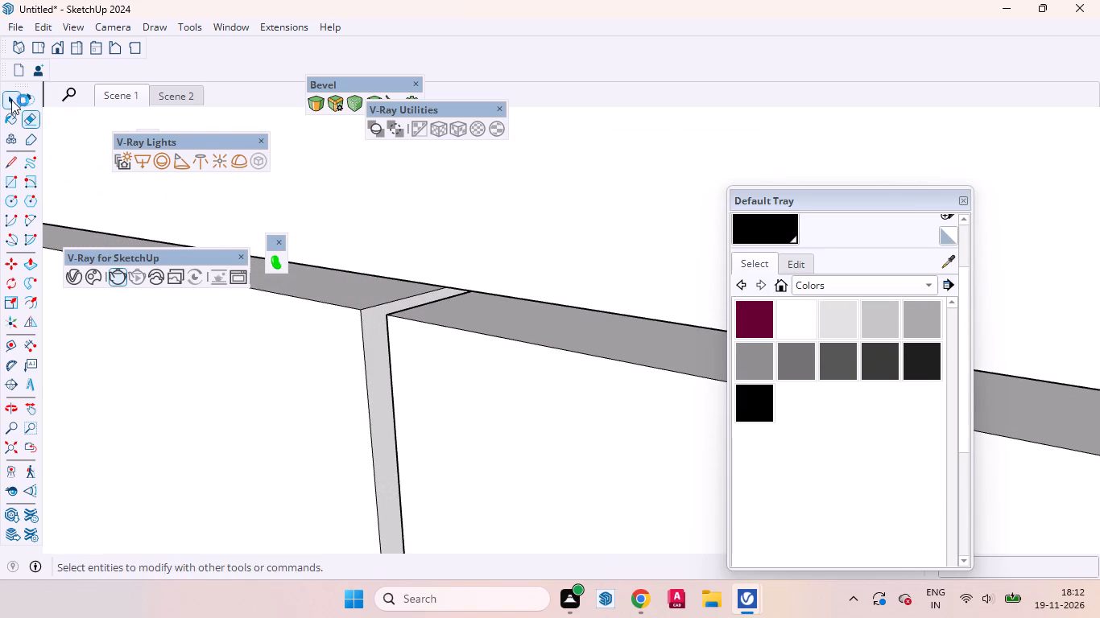
scroll(496, 331, "down", 20)
scroll(496, 331, "down", 1)
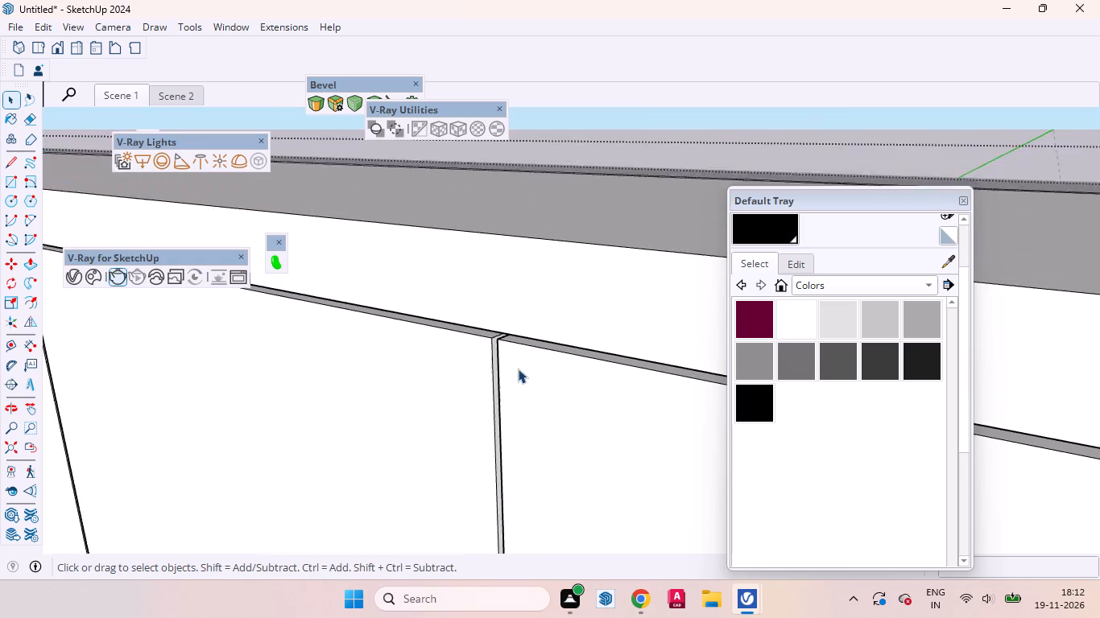
scroll(518, 369, "down", 4)
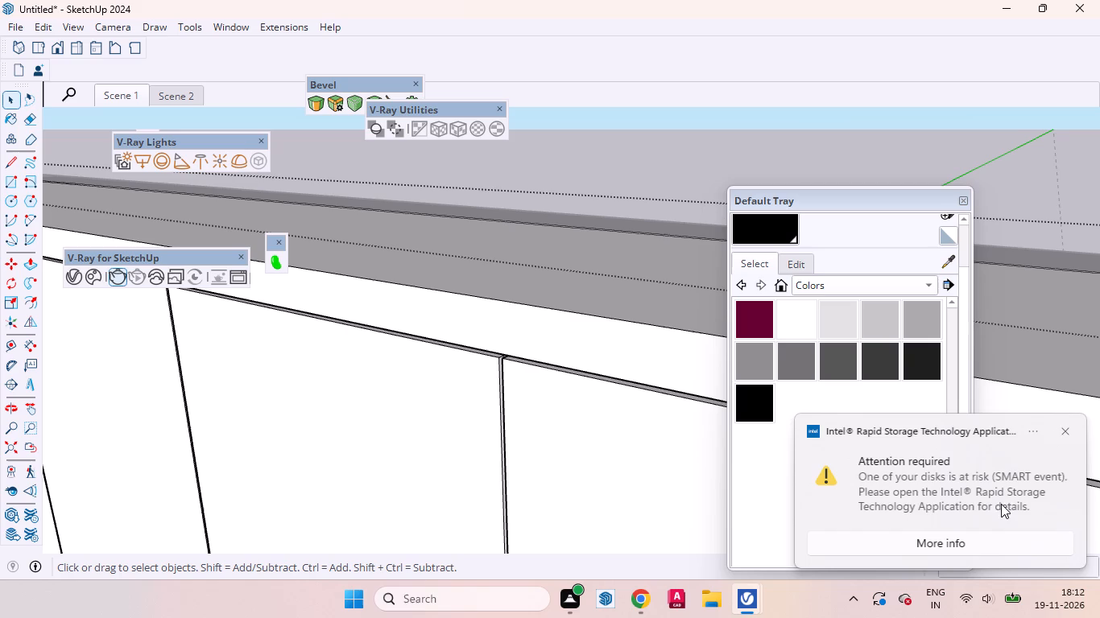
Dismiss the disk notification and move the V-Ray and Bevel toolbars aside to uncover the Architextures toolbar.
left_click(1062, 431)
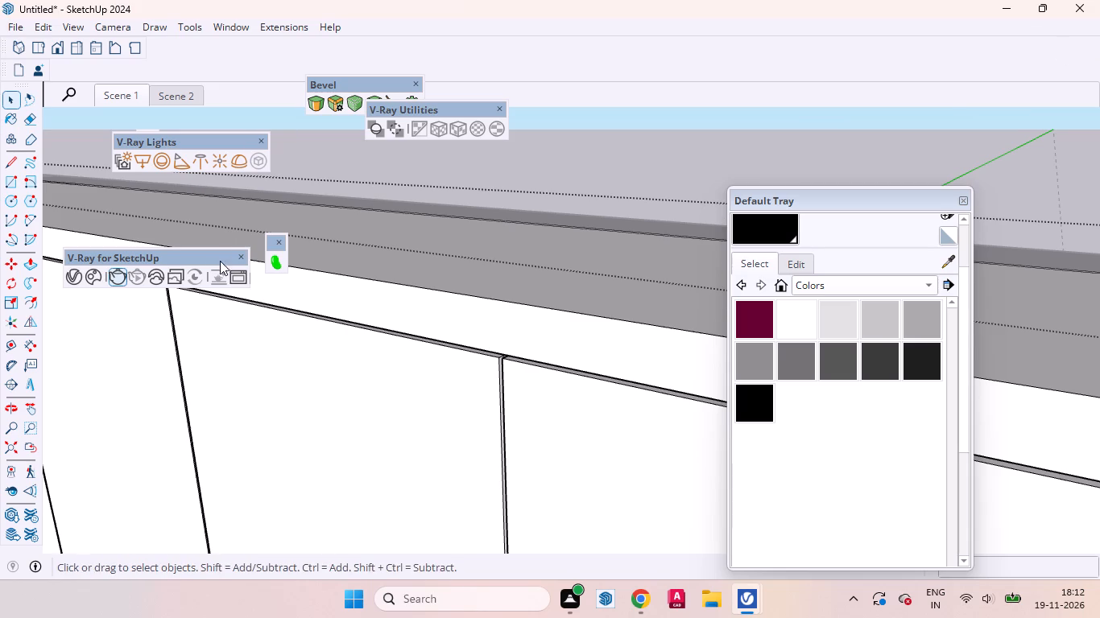
left_click_drag(188, 258, 514, 211)
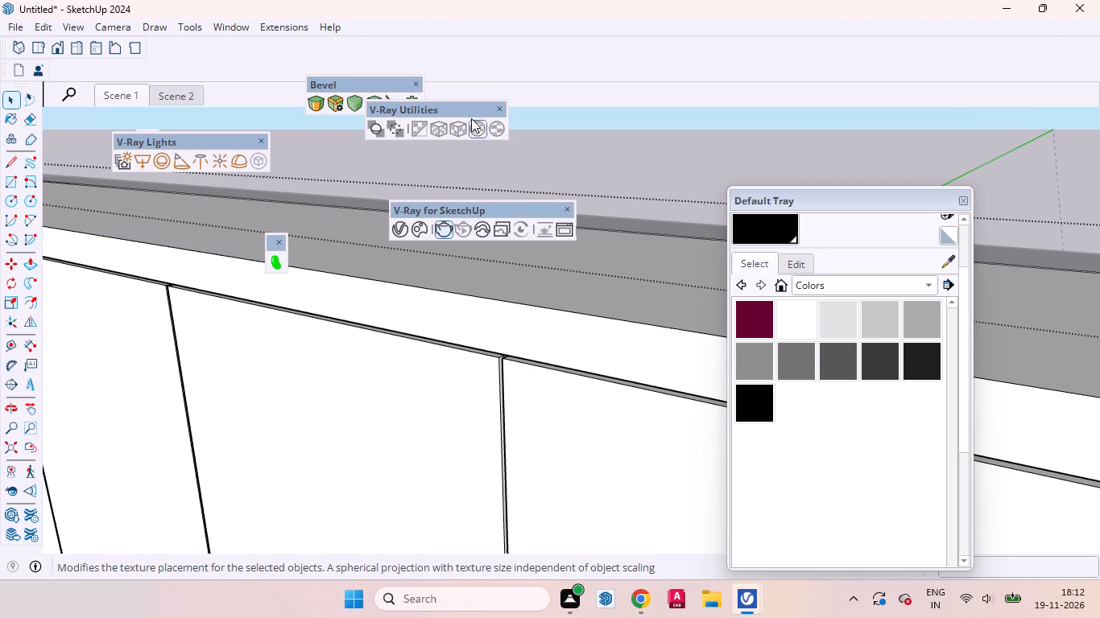
left_click_drag(465, 111, 684, 150)
left_click_drag(372, 84, 337, 141)
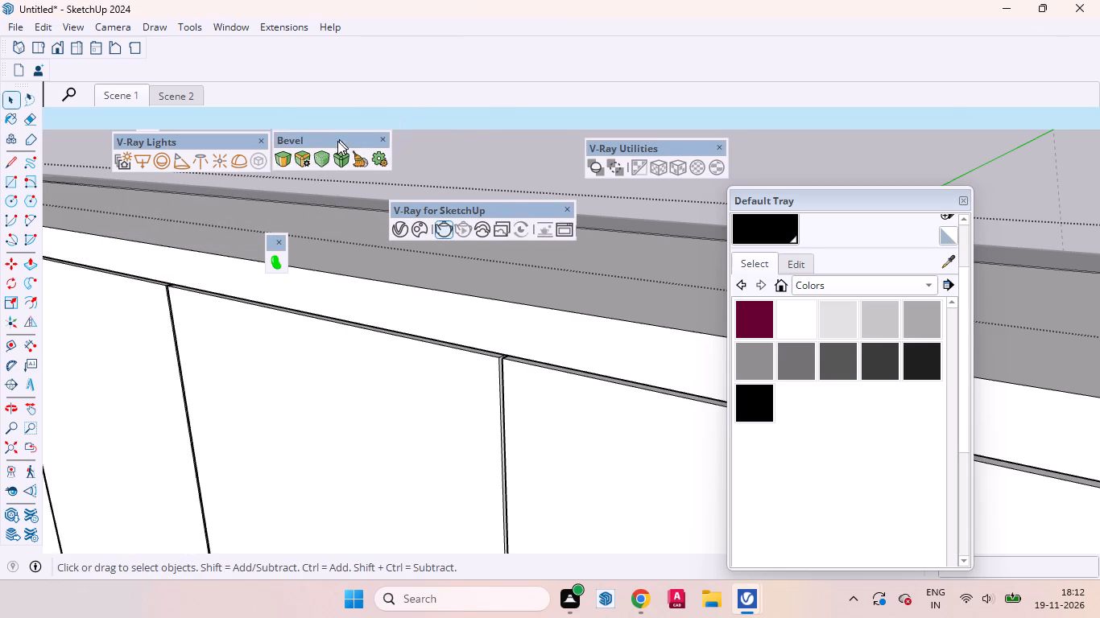
left_click_drag(337, 141, 400, 155)
left_click_drag(205, 135, 326, 104)
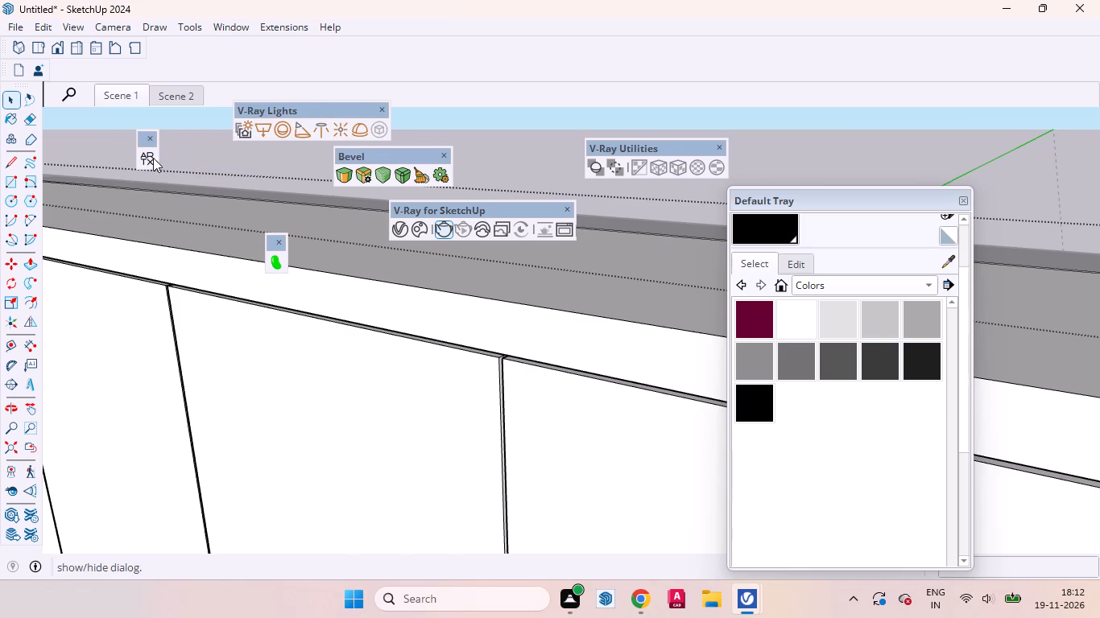
Open the Architextures texture library and filter it to the Wood category.
left_click(146, 158)
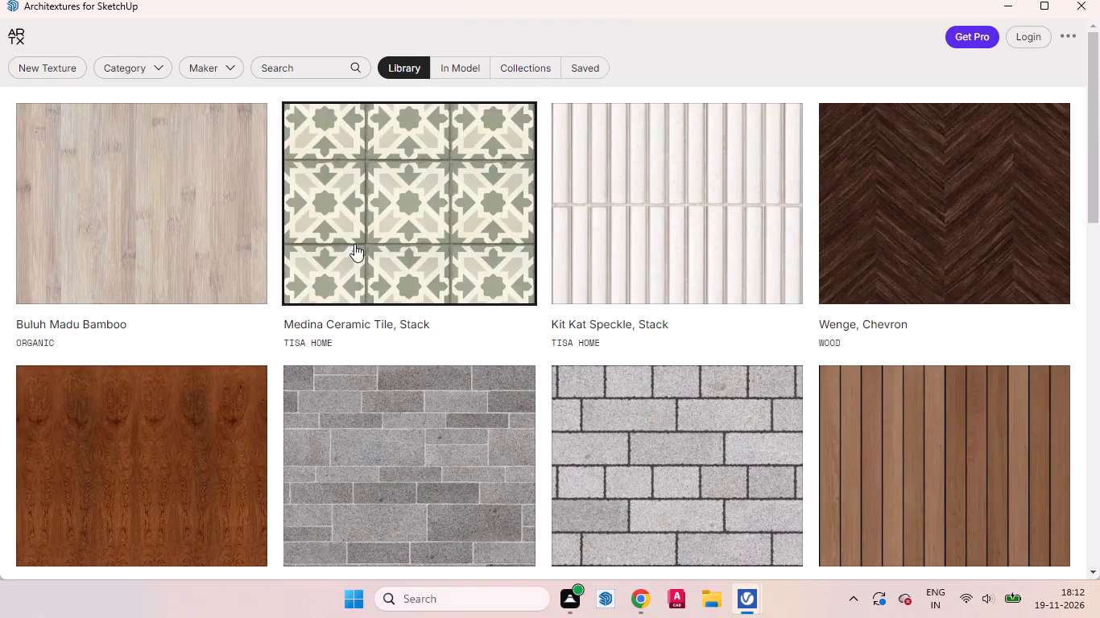
left_click(158, 68)
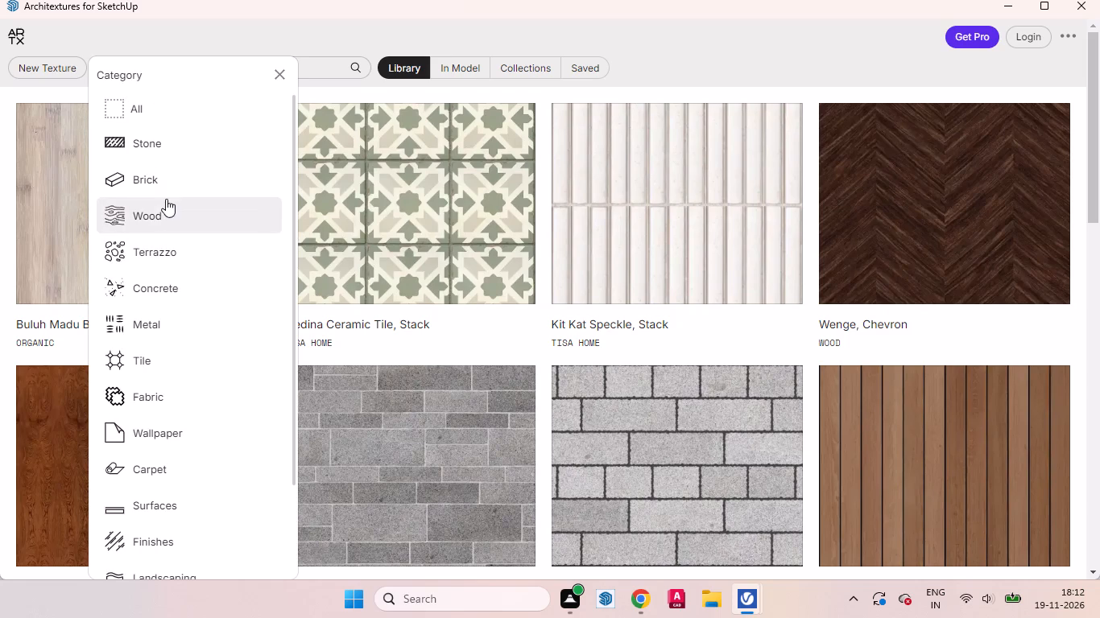
left_click(163, 207)
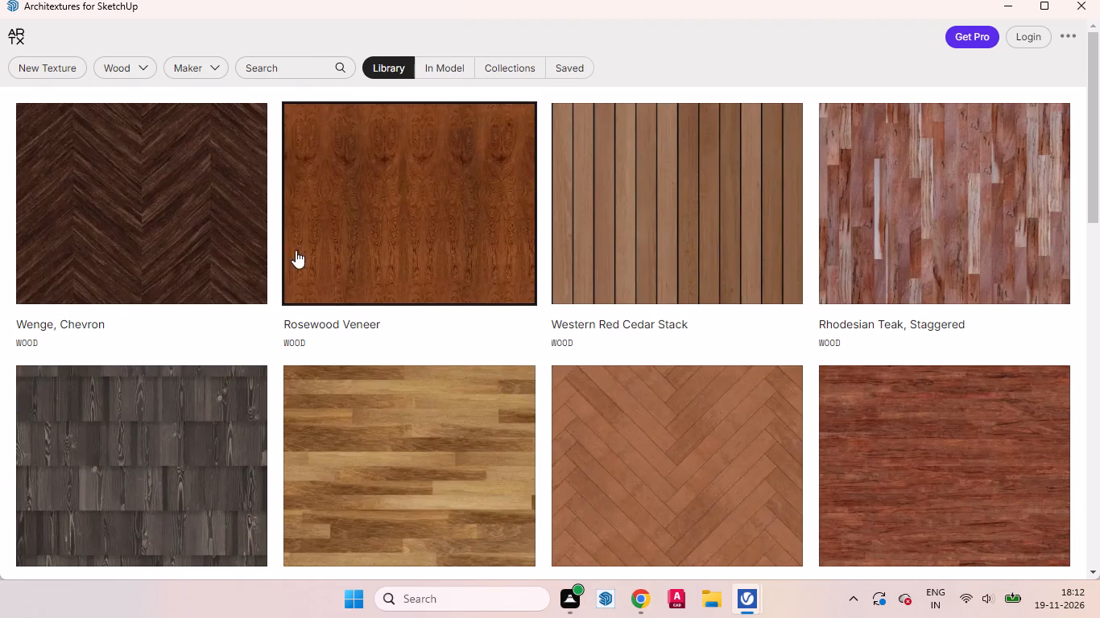
Find the Oak Veneered MDF texture among the wood textures, import it as a material, and return to the model.
scroll(355, 277, "down", 3)
scroll(422, 271, "down", 3)
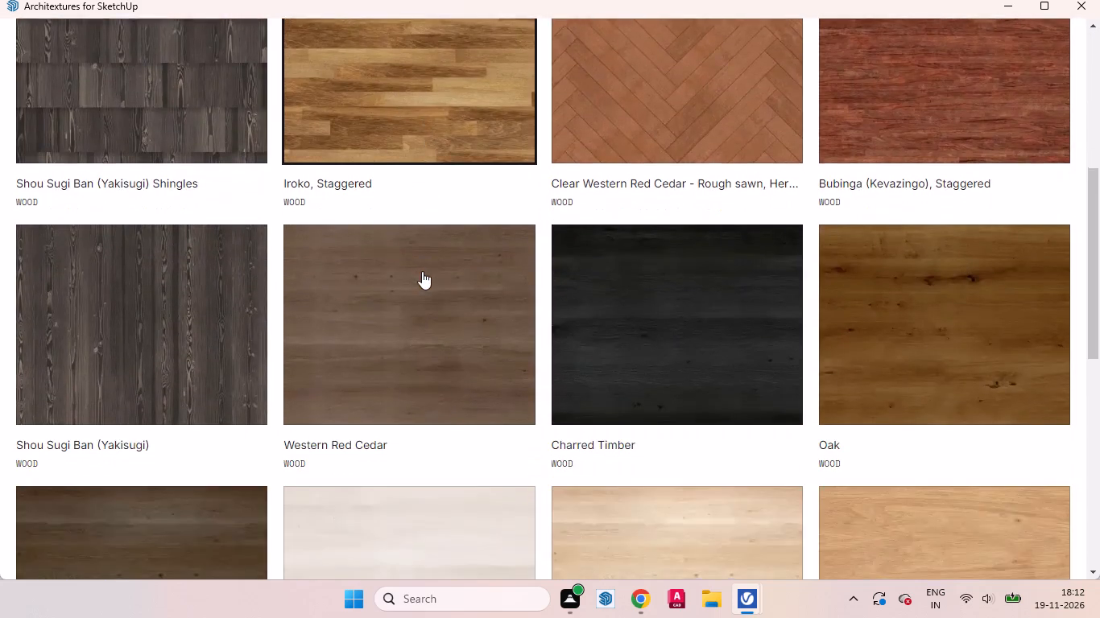
scroll(422, 271, "down", 3)
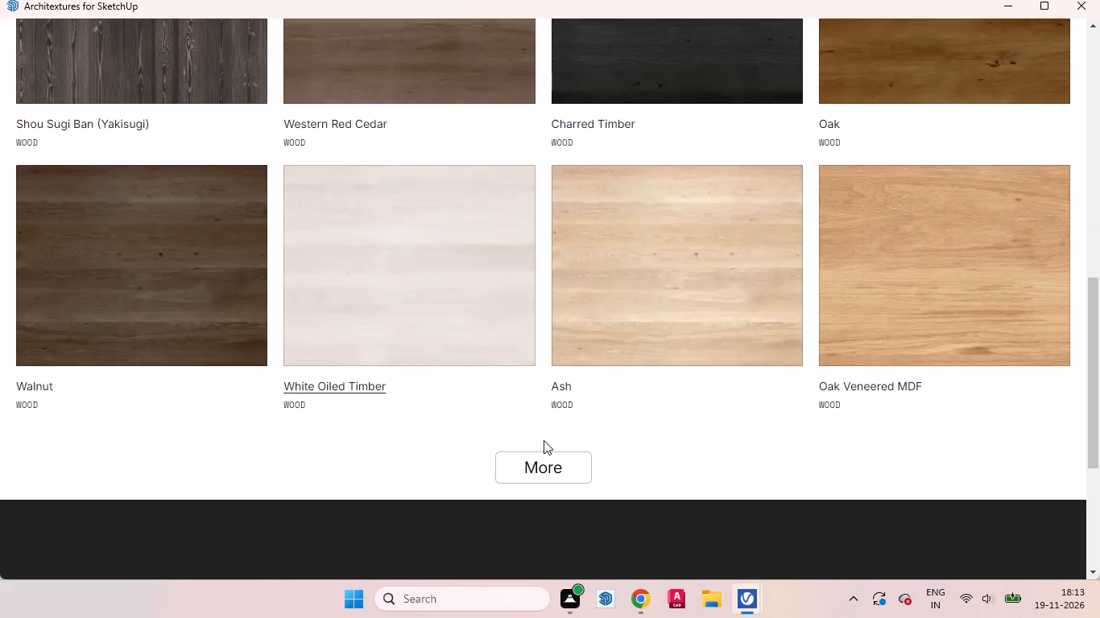
left_click(541, 468)
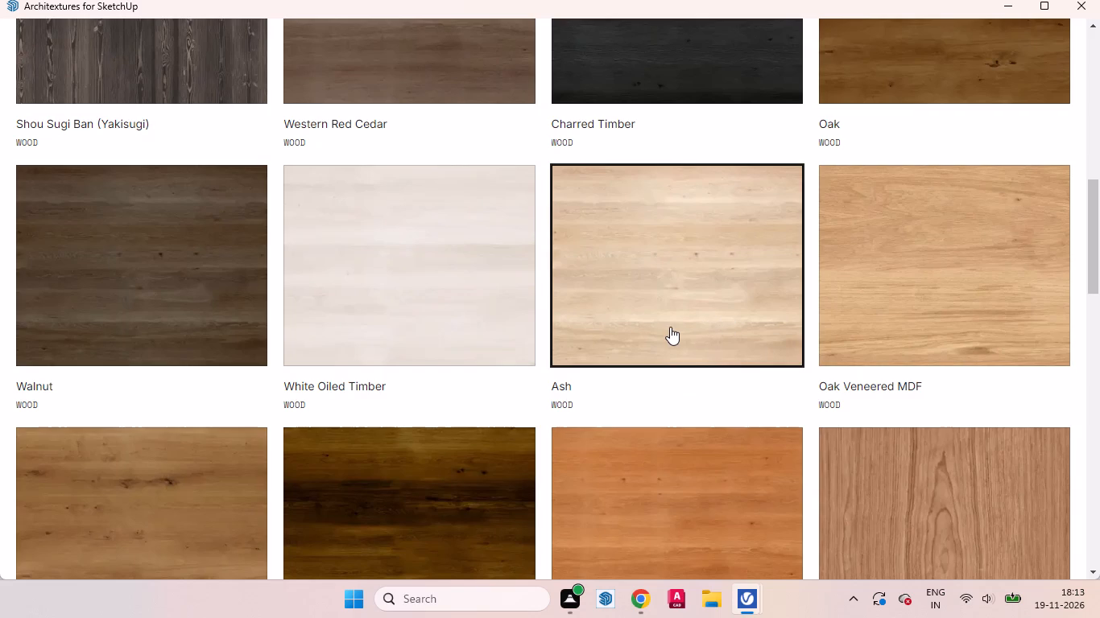
scroll(672, 327, "up", 1)
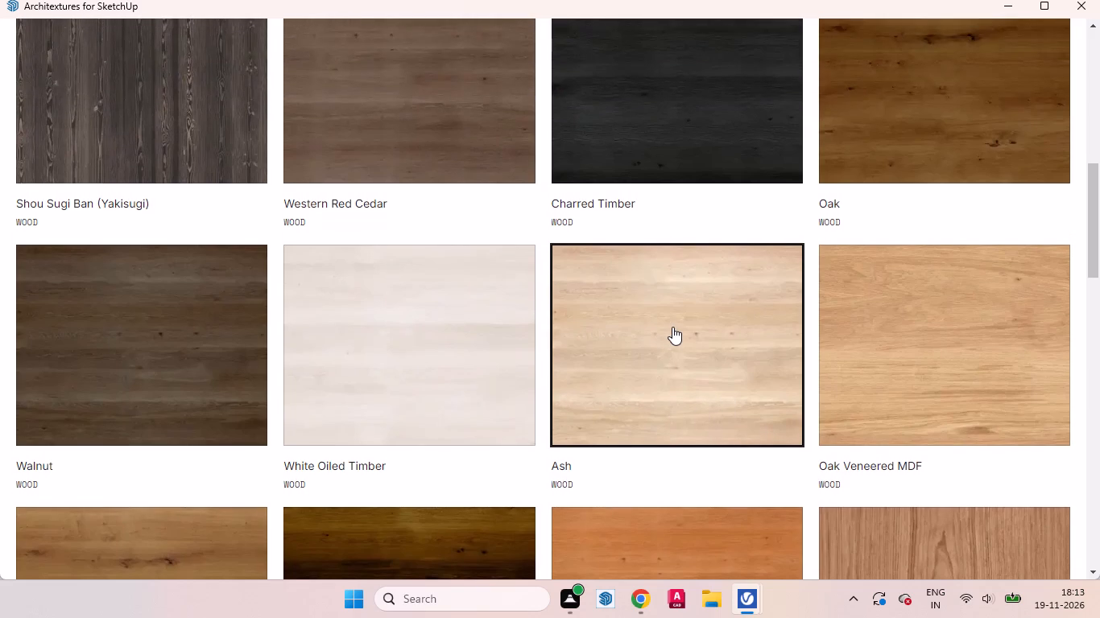
left_click(970, 372)
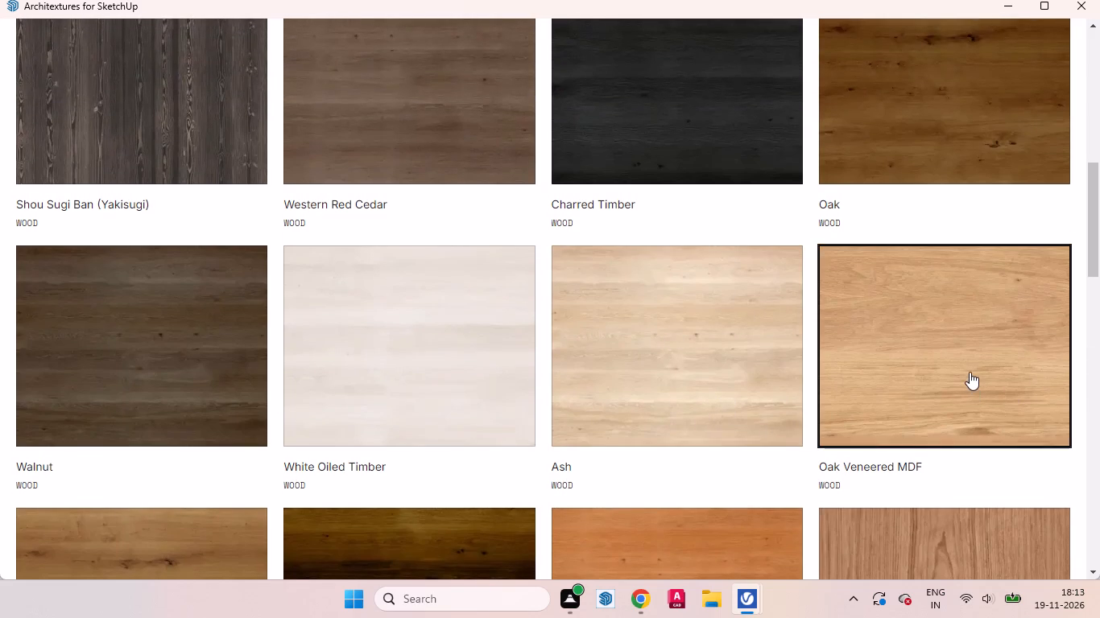
left_click(593, 170)
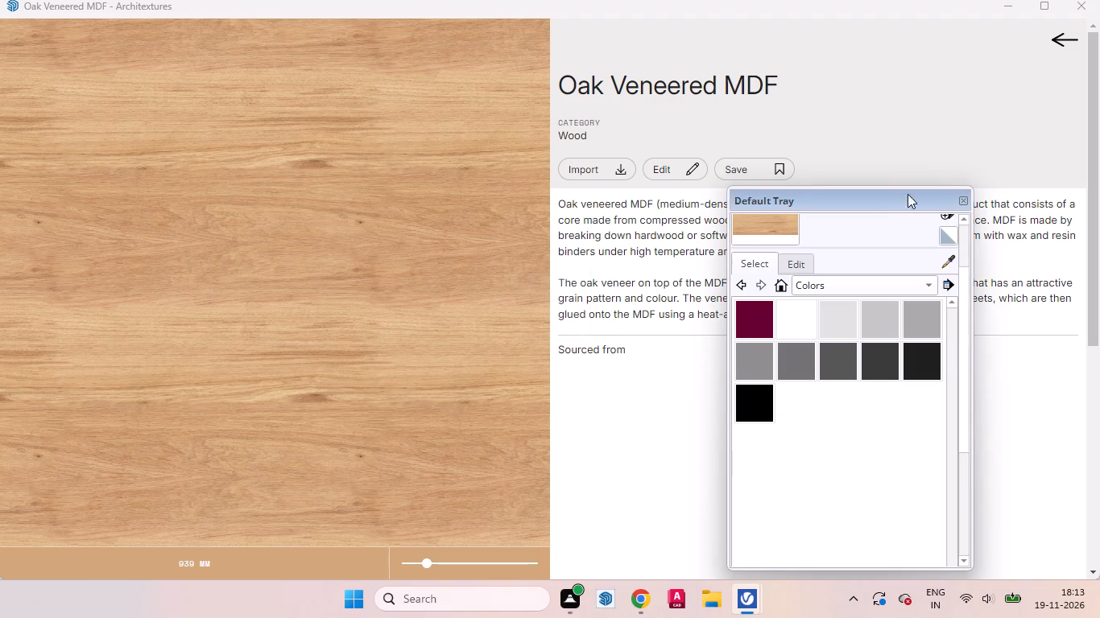
left_click(1054, 38)
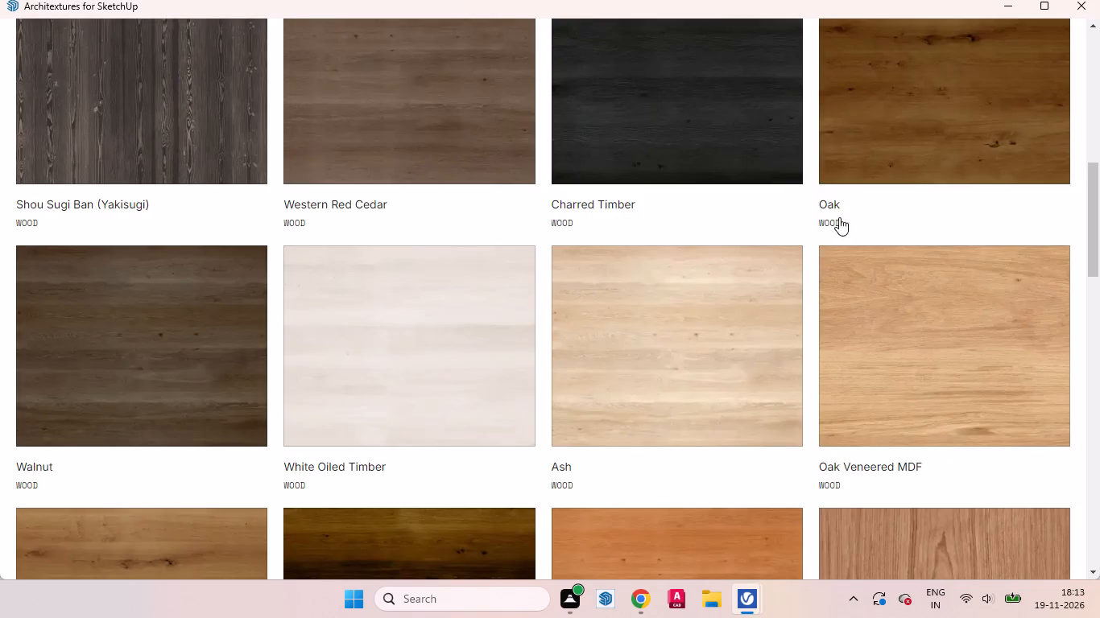
left_click(1009, 4)
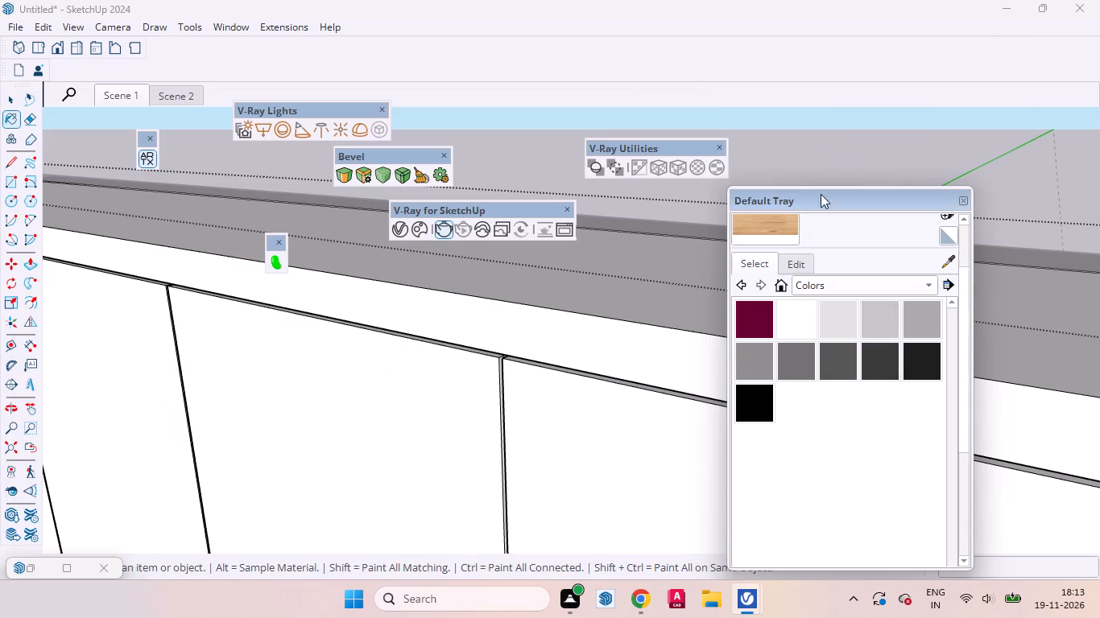
Paint the five overhead cabinet doors nearest the side wall with the Oak Veneered MDF material.
scroll(763, 228, "up", 3)
left_click(772, 305)
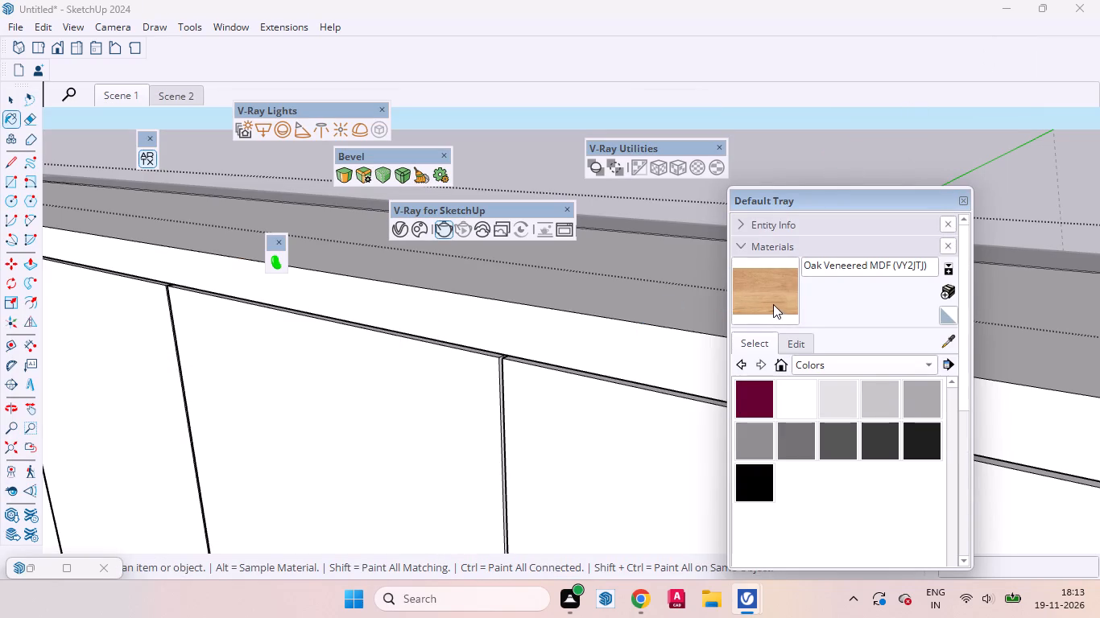
left_click(595, 423)
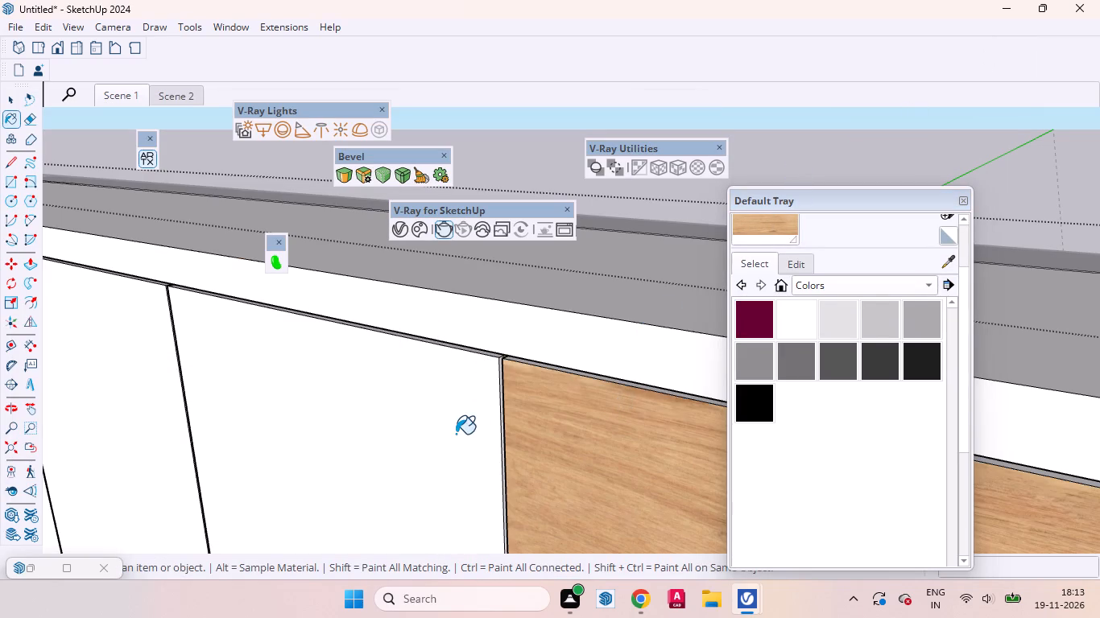
scroll(595, 332, "down", 19)
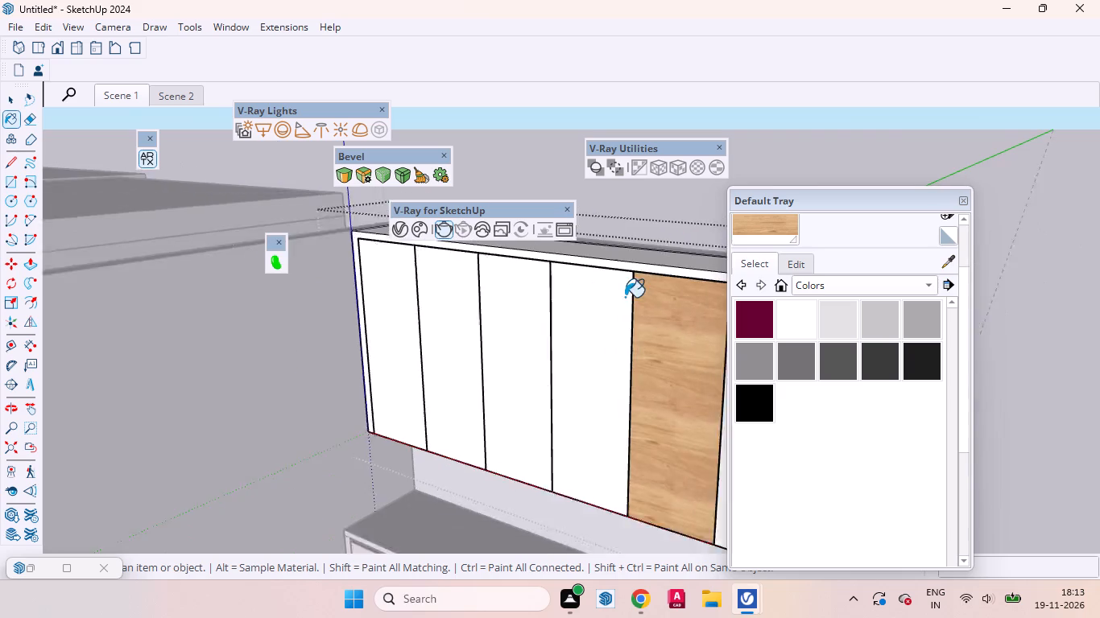
scroll(625, 297, "down", 5)
middle_click_drag(691, 358, 760, 343)
scroll(760, 343, "up", 1)
left_click(659, 345)
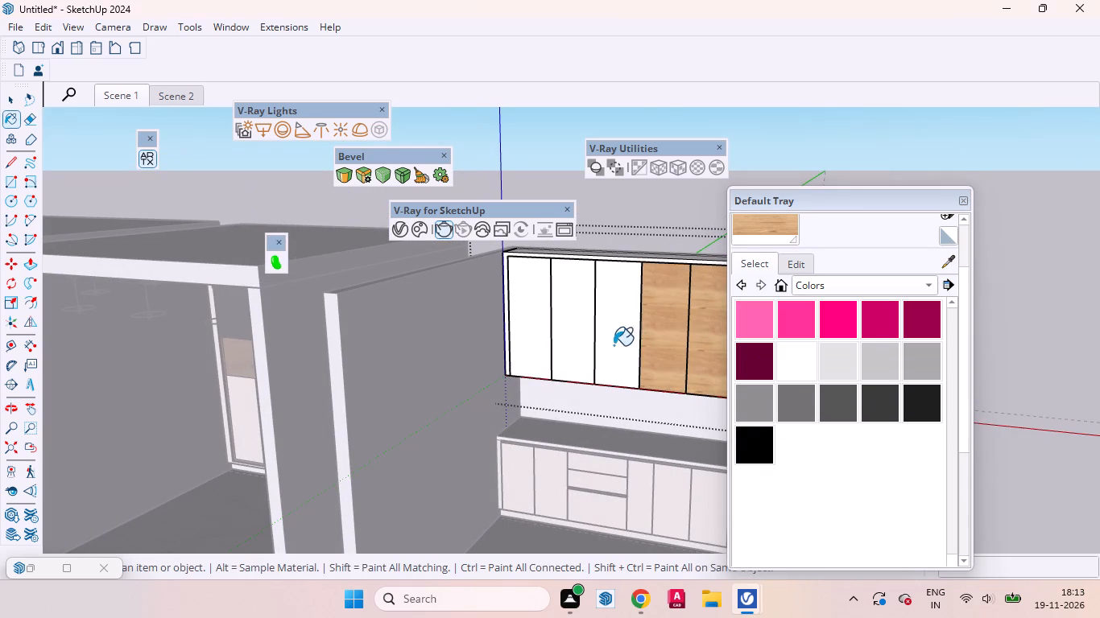
left_click(606, 345)
left_click(580, 339)
left_click(549, 330)
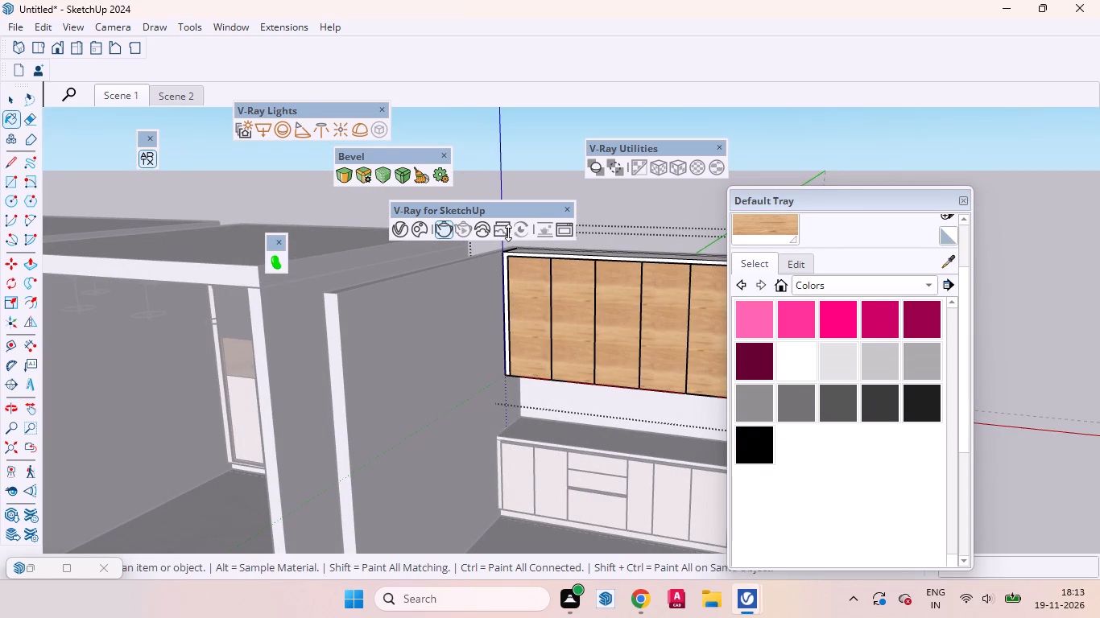
Paint the overhead cabinet's front frame and its top face with the Oak Veneered MDF material.
scroll(508, 232, "up", 18)
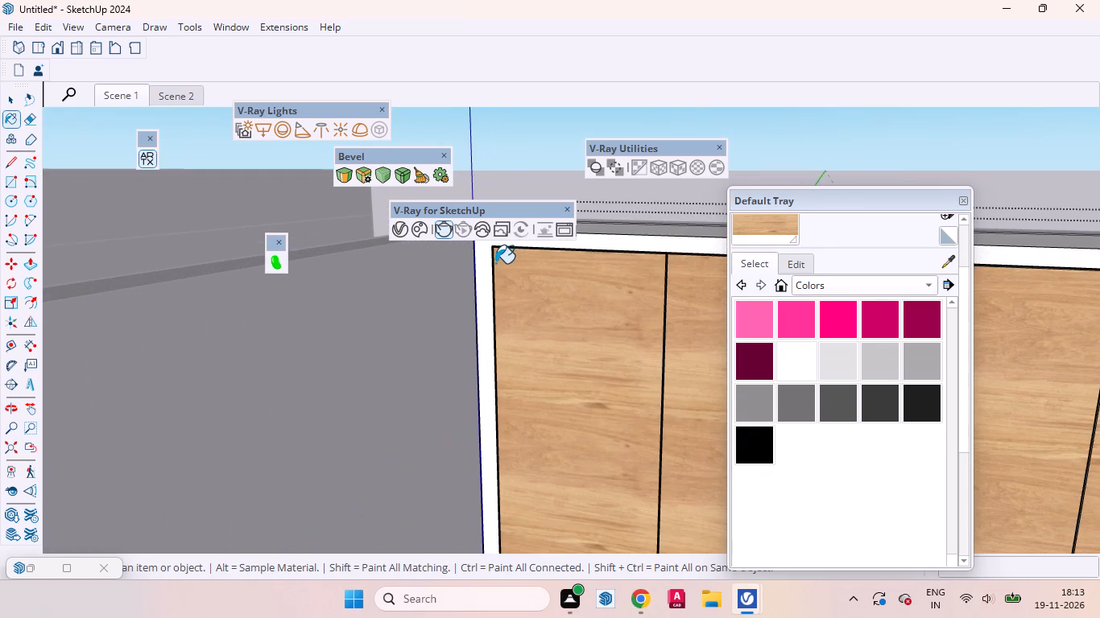
left_click(484, 278)
scroll(574, 455, "down", 4)
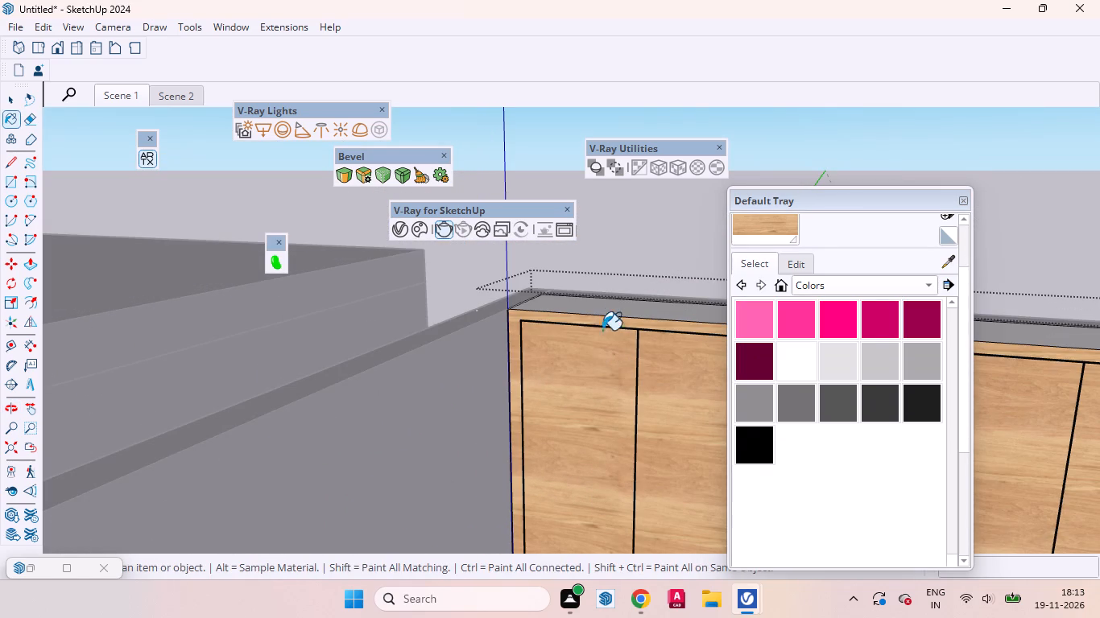
left_click(606, 311)
Examine the recessed gap around the overhead cabinet door nearest the side wall, at its upper corner.
scroll(577, 356, "up", 6)
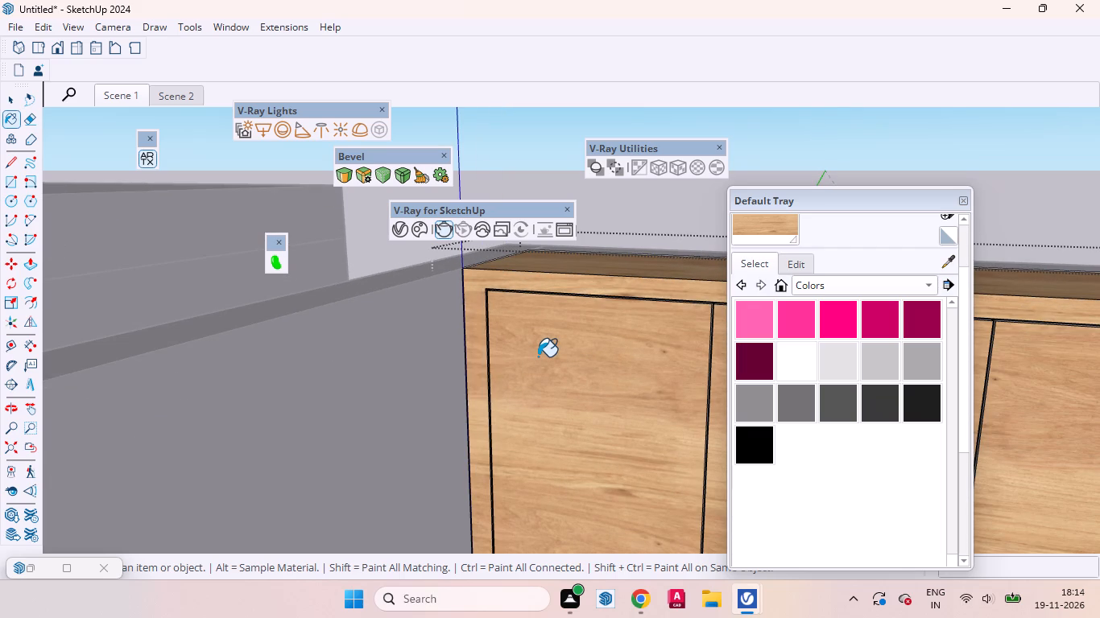
scroll(514, 335, "up", 1)
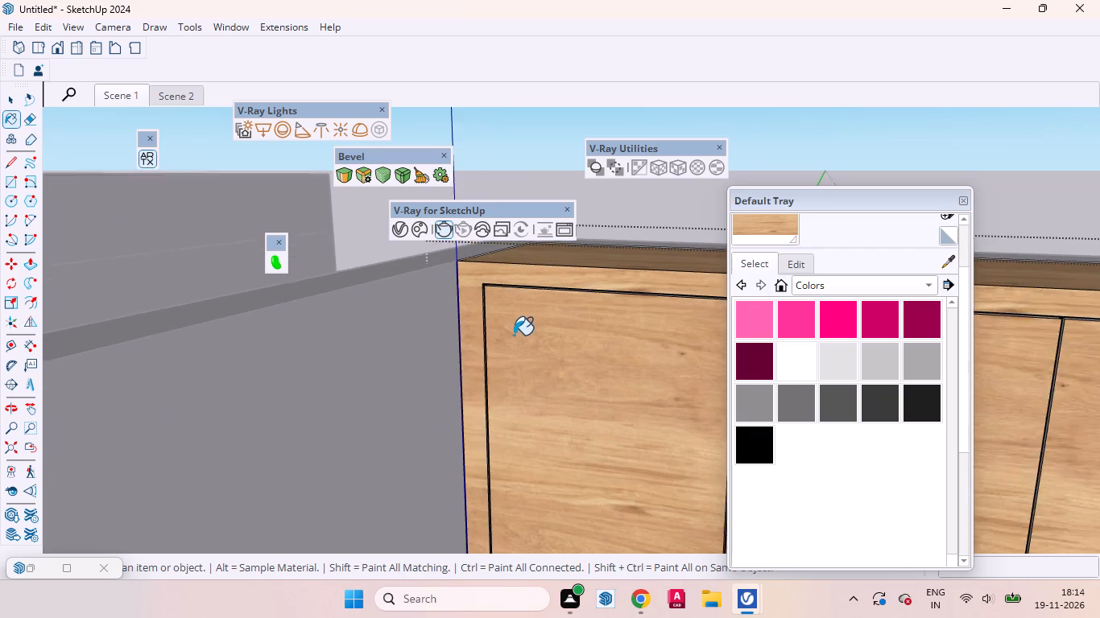
scroll(514, 335, "up", 6)
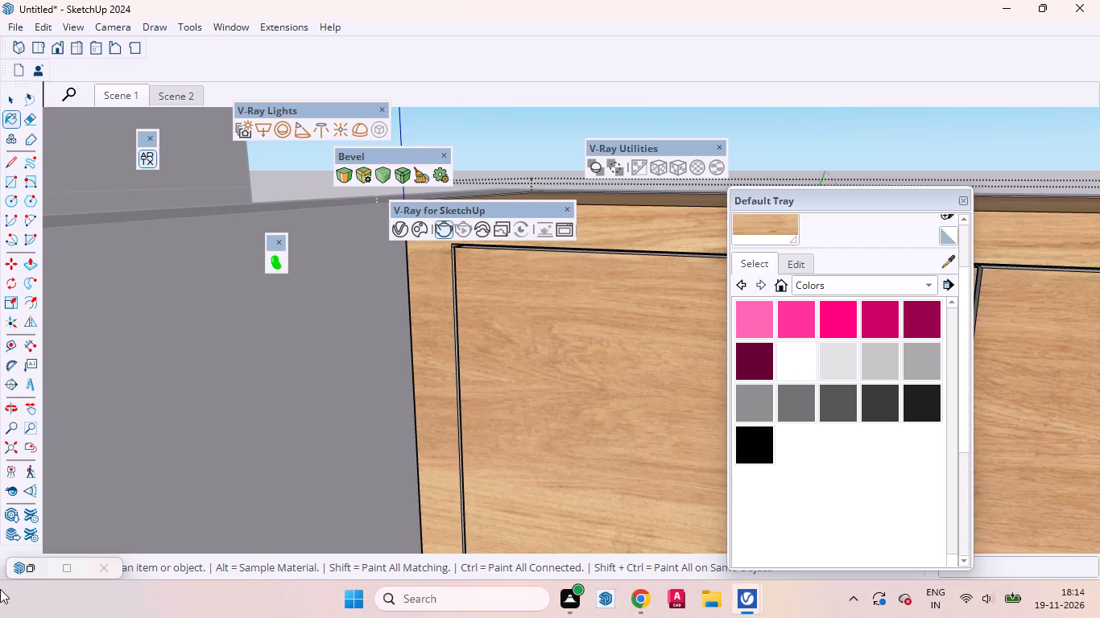
scroll(437, 285, "up", 3)
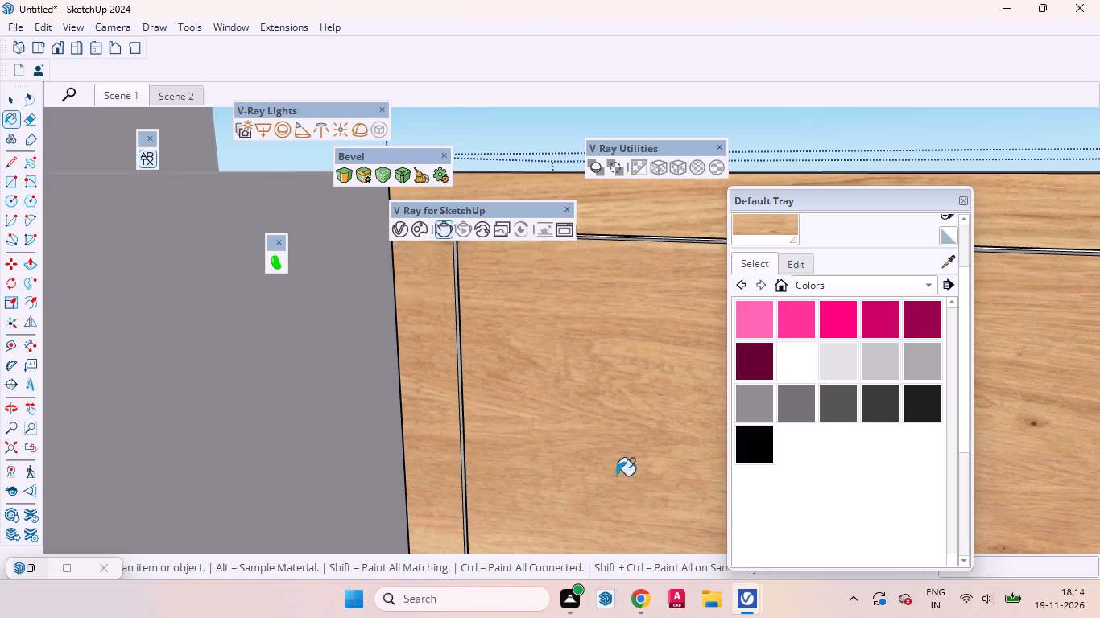
scroll(619, 493, "down", 5)
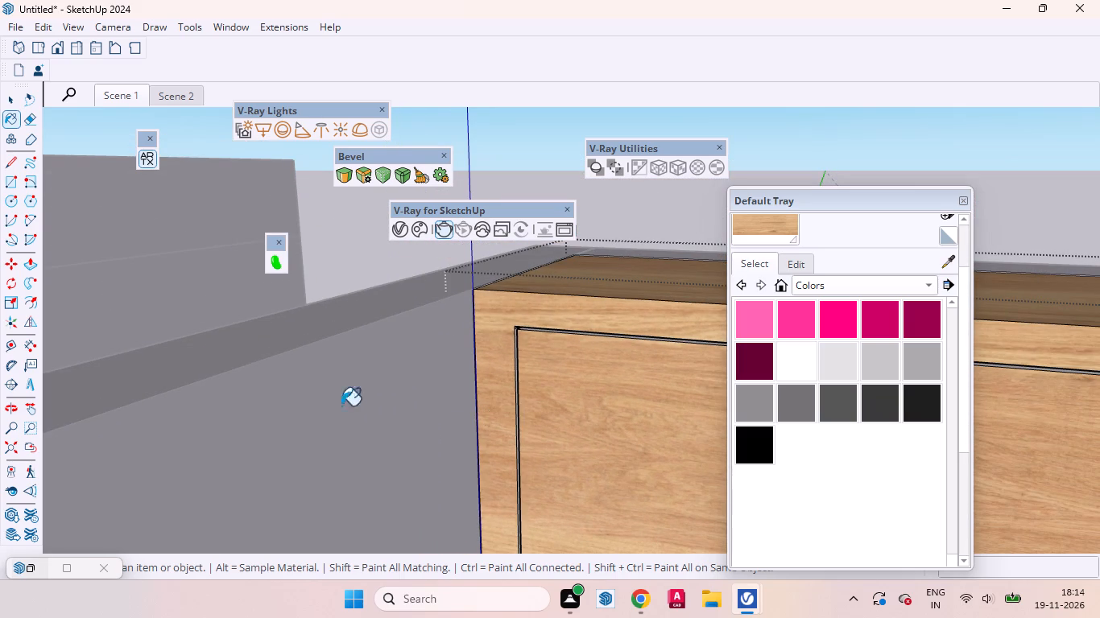
scroll(177, 330, "up", 2)
scroll(261, 315, "up", 4)
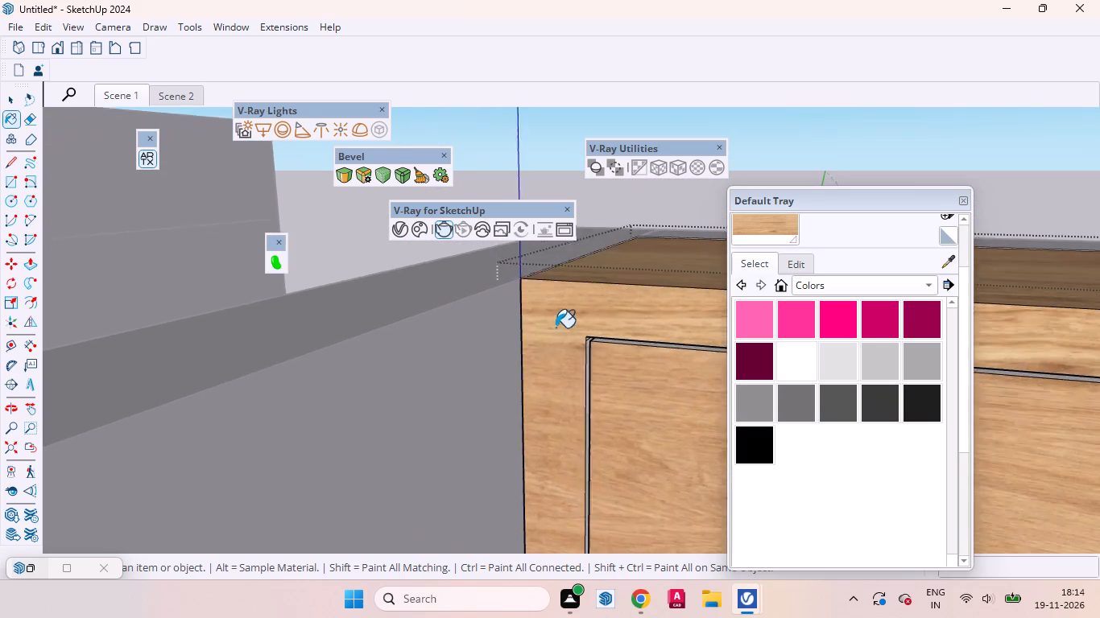
Paint the inner side and top faces of the recessed gap at the upper corner of the overhead door nearest the side wall in Oak Veneered MDF.
scroll(556, 328, "up", 9)
middle_click_drag(621, 402, 574, 349)
scroll(621, 402, "up", 1)
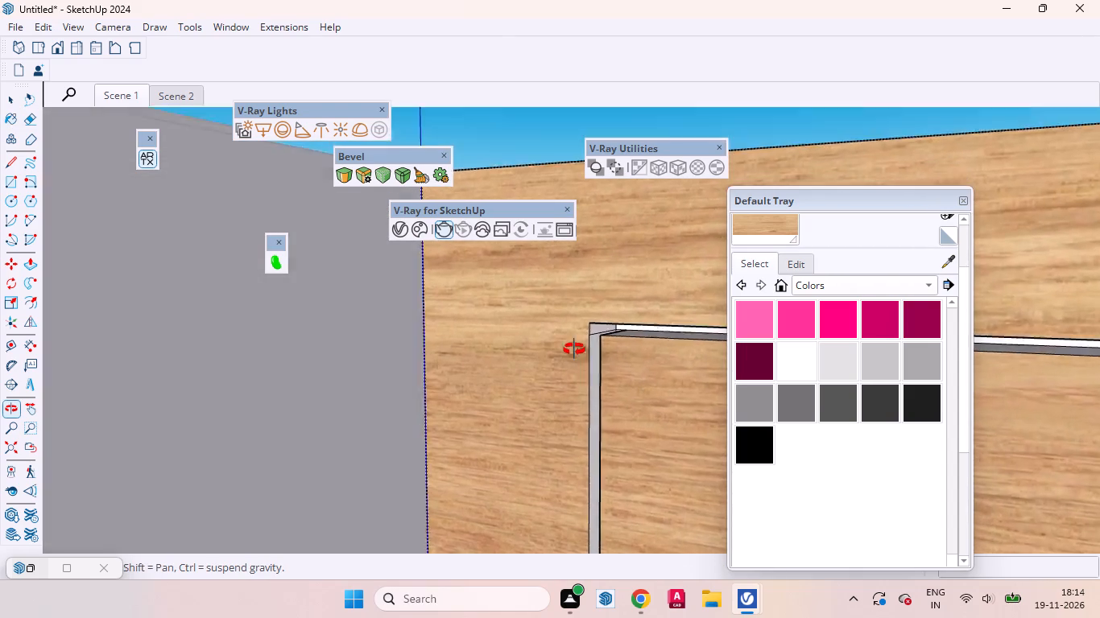
middle_click_drag(574, 349, 564, 331)
scroll(615, 351, "up", 11)
left_click(553, 342)
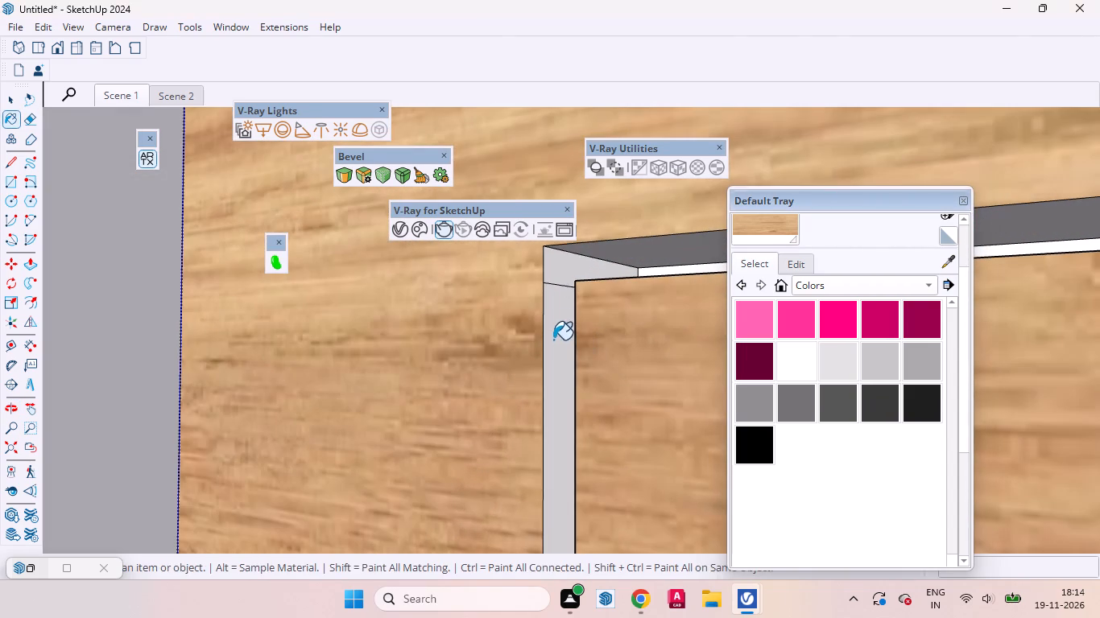
left_click(562, 290)
left_click(594, 270)
left_click(639, 257)
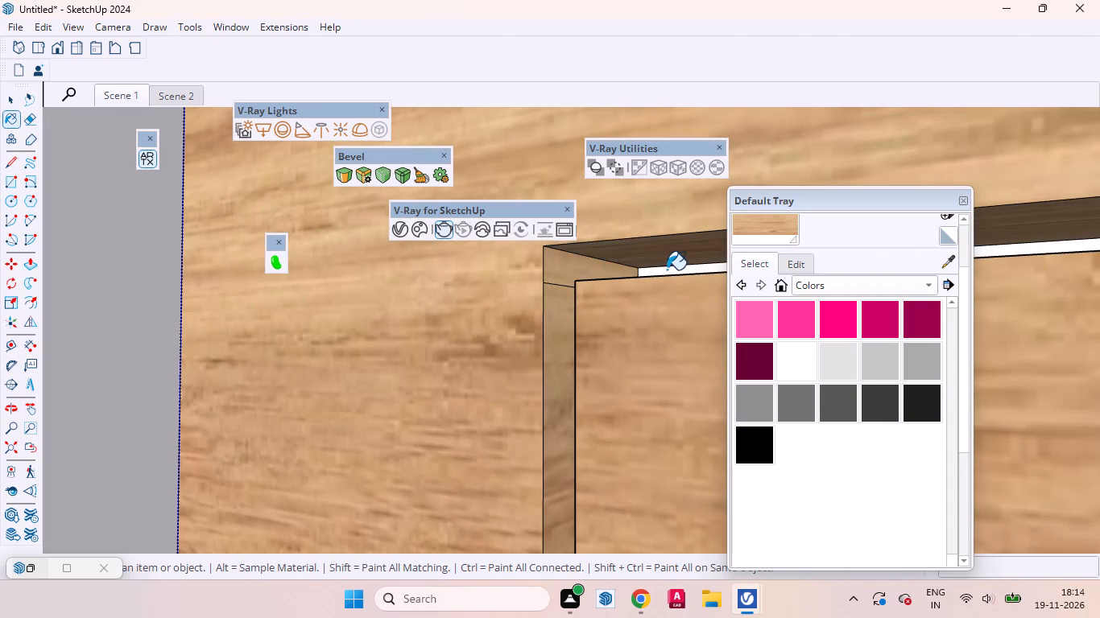
middle_click_drag(625, 308, 602, 414)
left_click(659, 270)
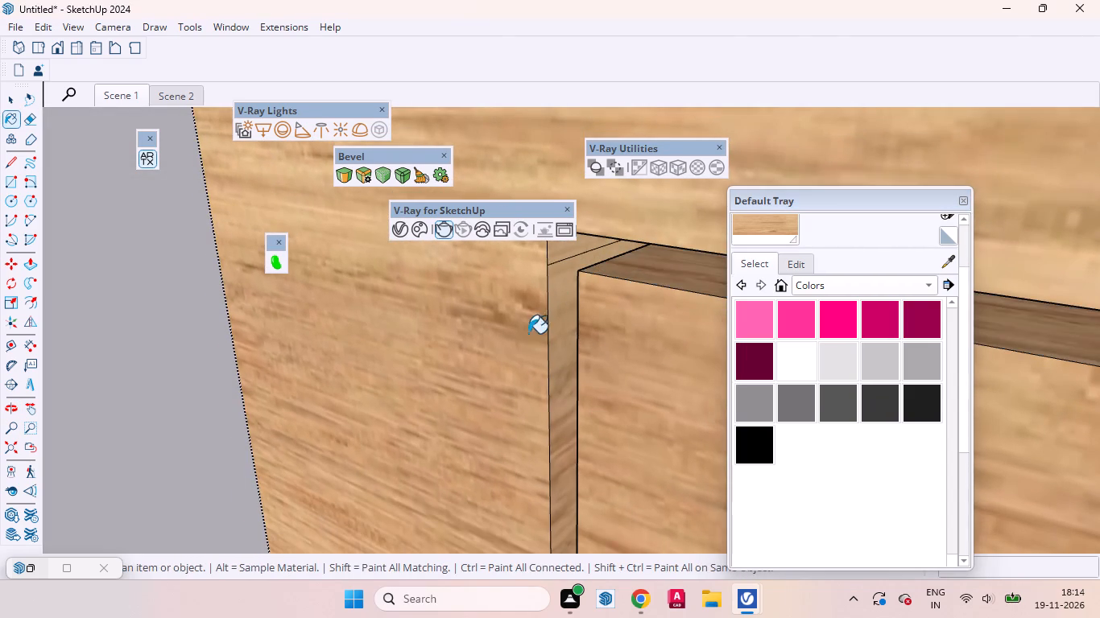
Paint the recessed gap between the first and second overhead doors and the gap along the second door's top in Oak Veneered MDF.
scroll(504, 336, "down", 20)
scroll(504, 336, "down", 12)
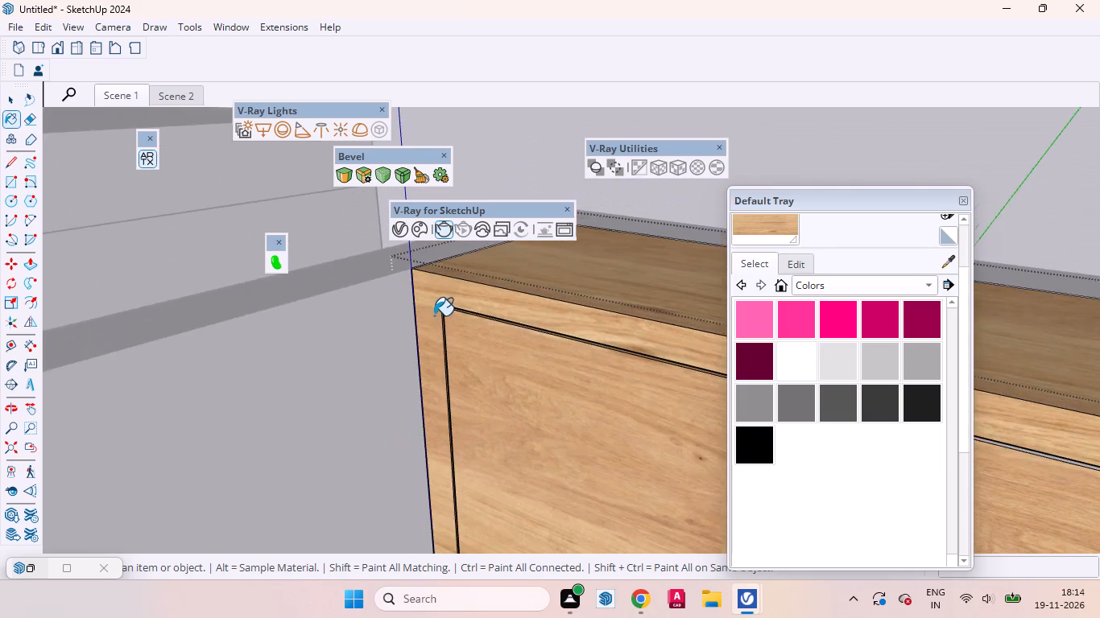
scroll(434, 315, "down", 7)
scroll(558, 335, "up", 20)
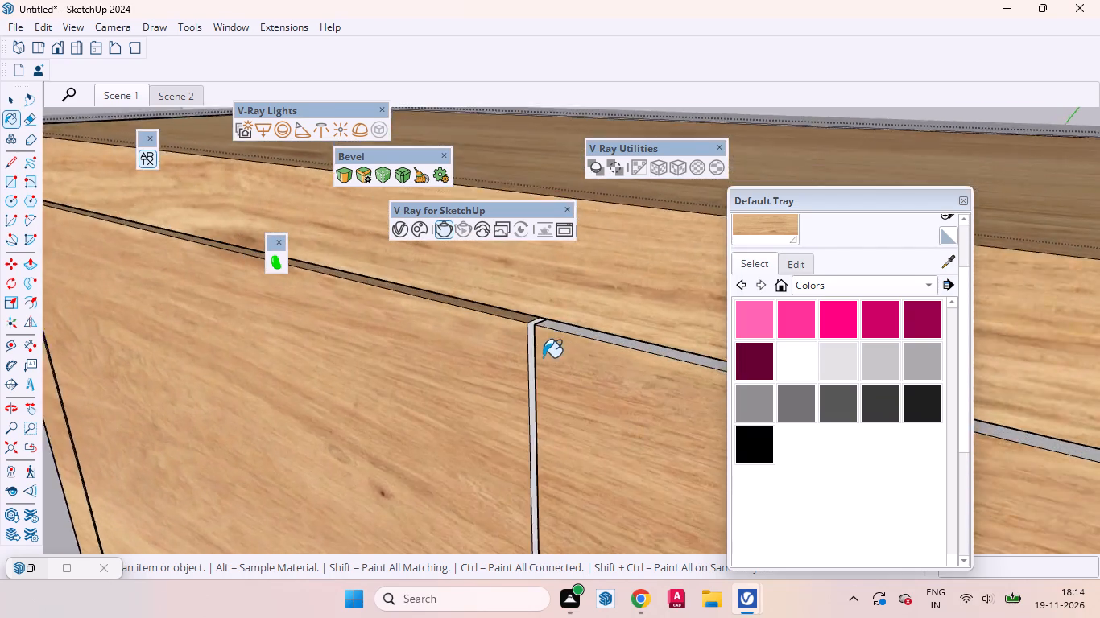
scroll(543, 357, "up", 11)
left_click(519, 315)
left_click(569, 290)
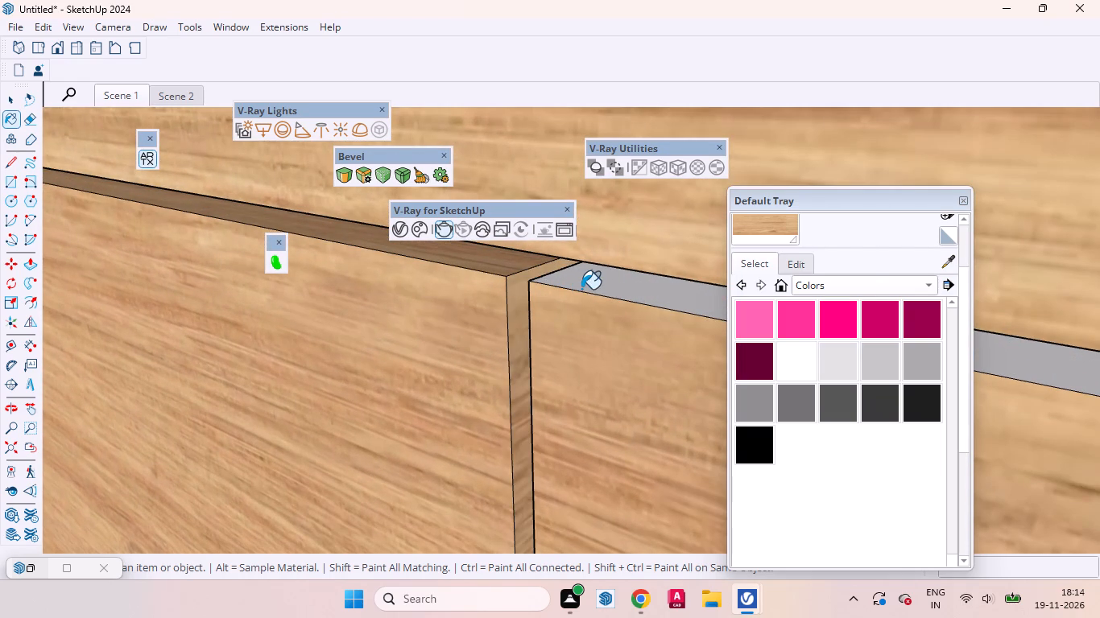
left_click(589, 285)
left_click(612, 287)
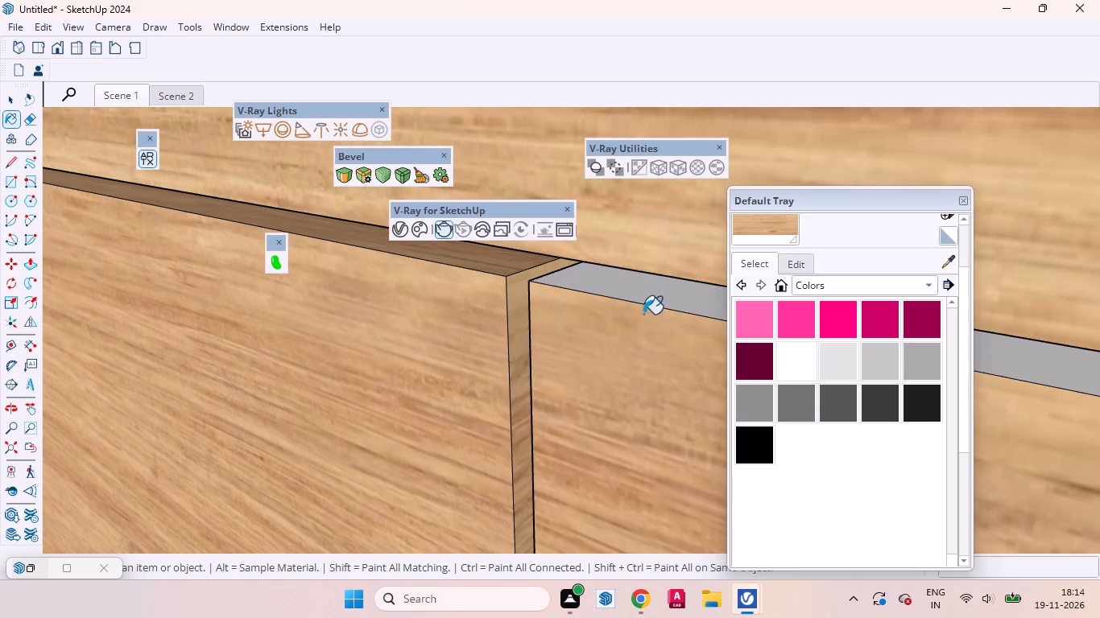
left_click(640, 294)
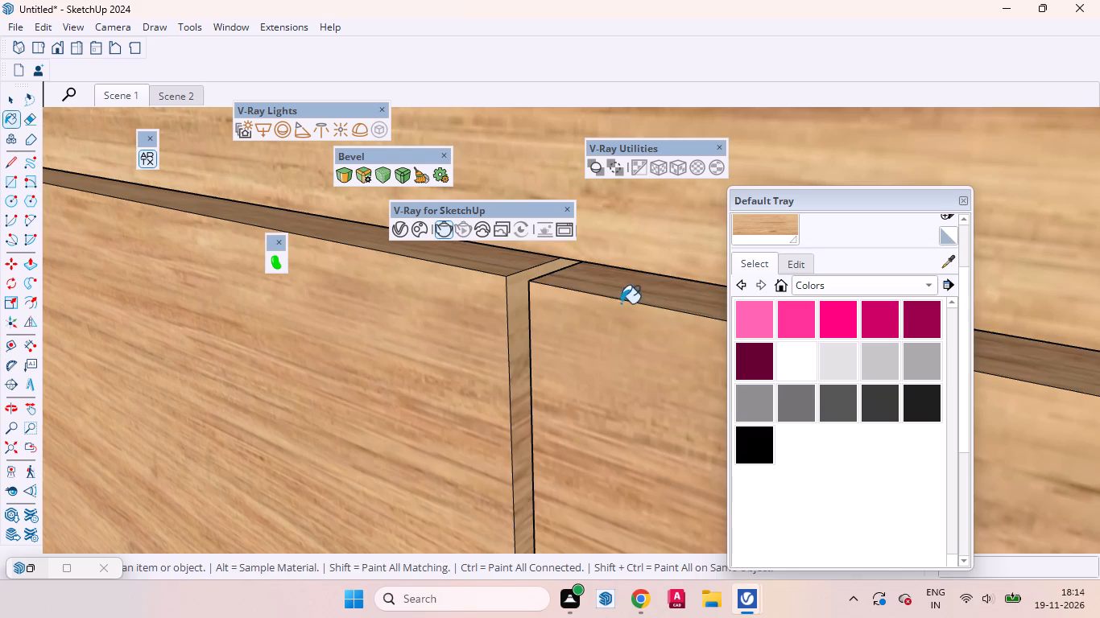
middle_click_drag(614, 322, 706, 175)
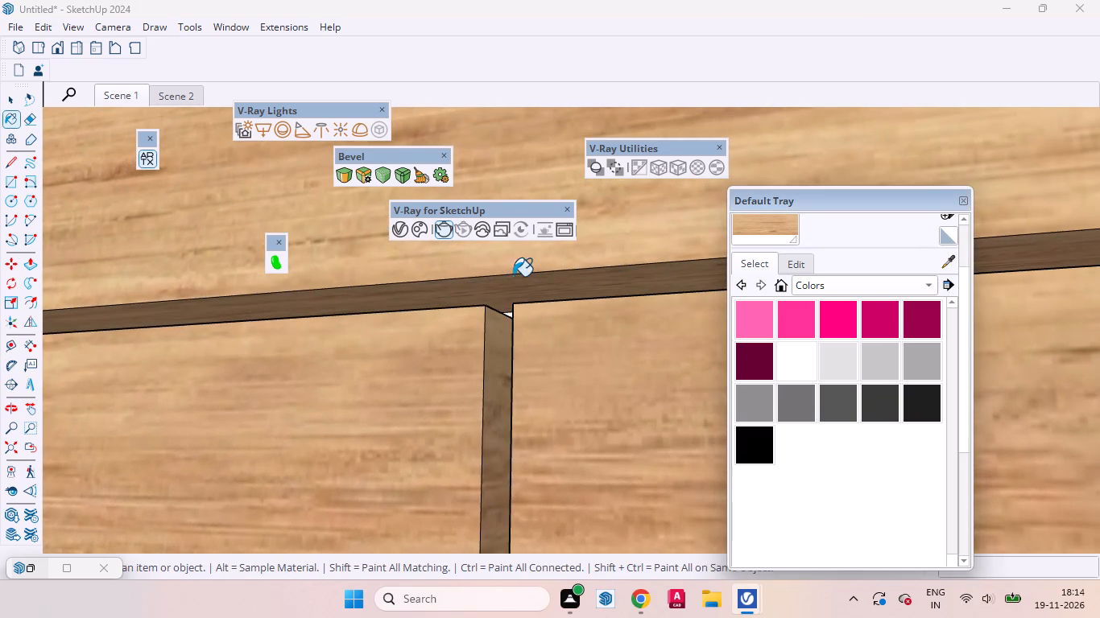
middle_click_drag(500, 280, 742, 346)
left_click(516, 353)
left_click(445, 300)
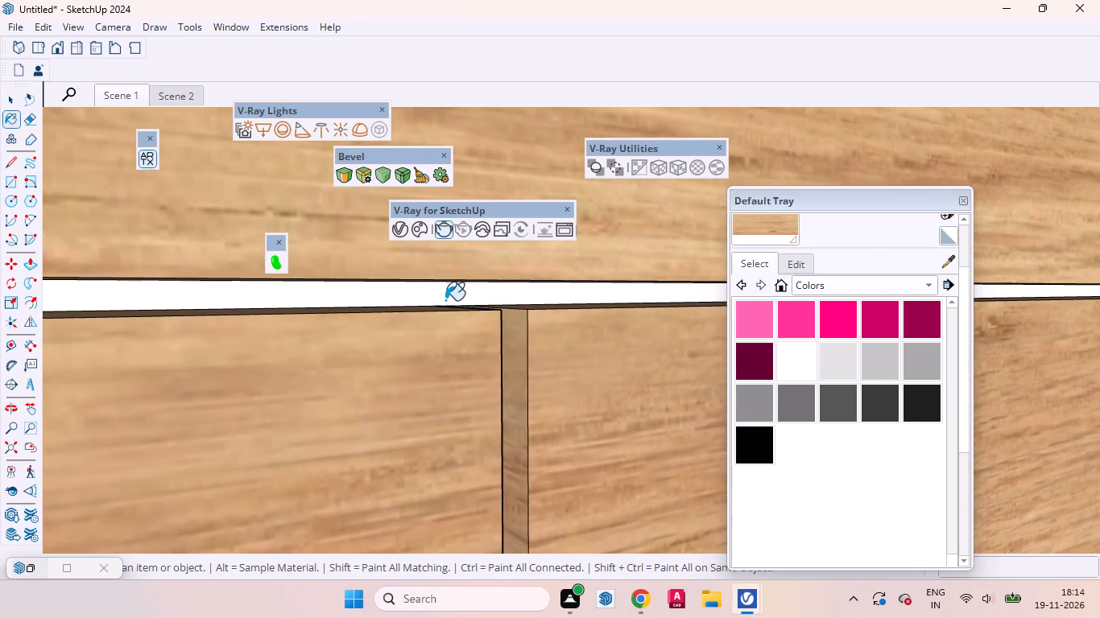
Paint both side faces of the next unpainted vertical gap between overhead doors with the Oak Veneered MDF material.
scroll(378, 376, "down", 10)
scroll(275, 387, "up", 1)
scroll(275, 387, "down", 13)
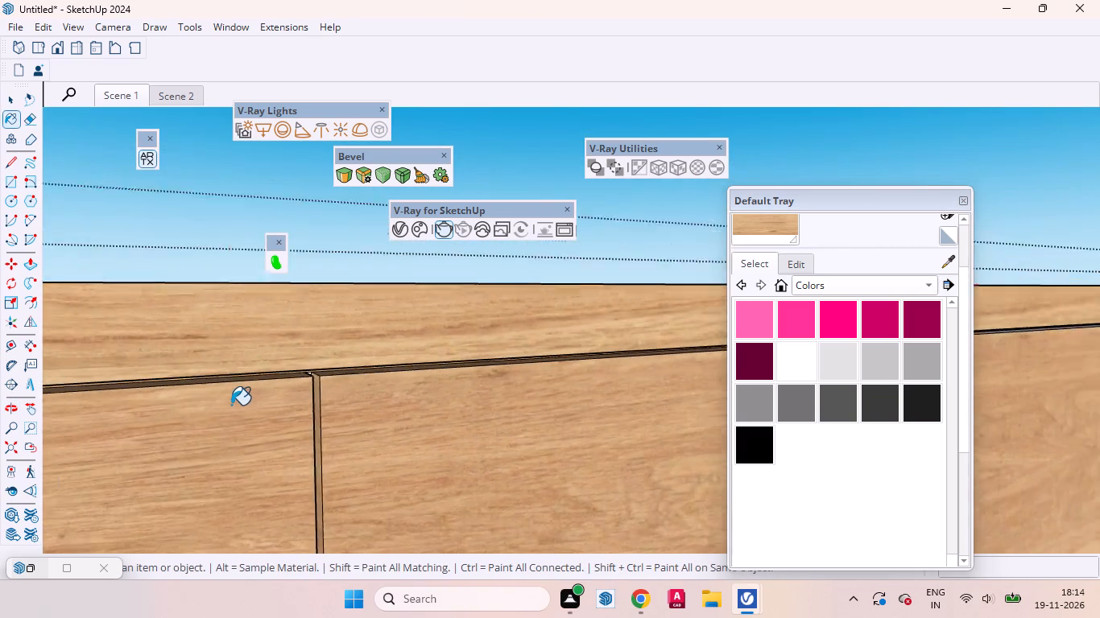
scroll(231, 405, "down", 11)
scroll(538, 377, "up", 14)
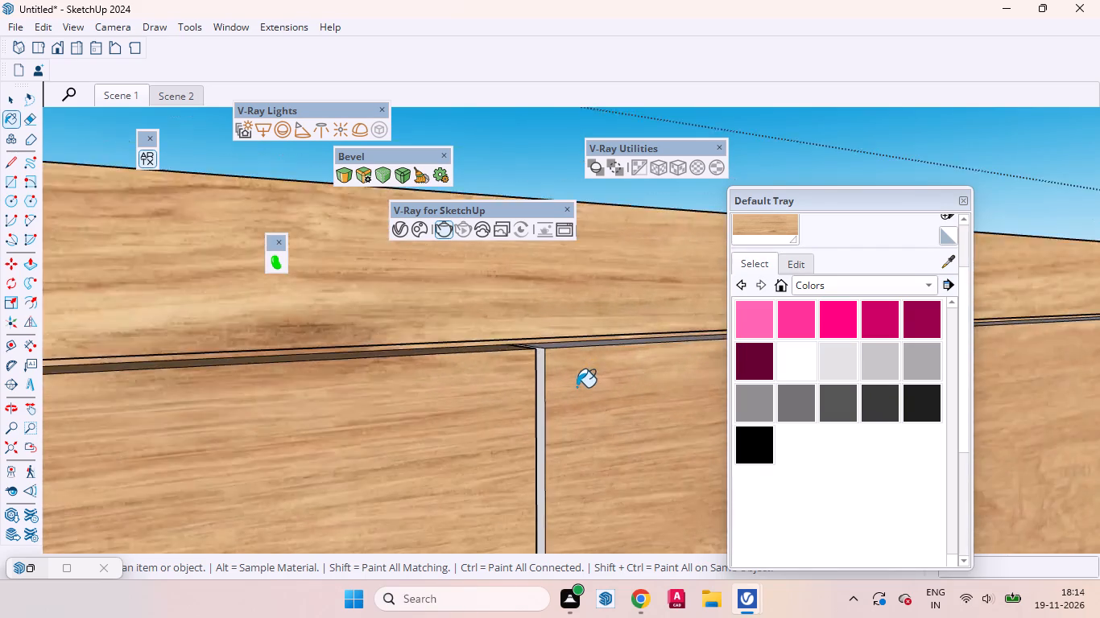
scroll(577, 387, "up", 7)
scroll(534, 371, "down", 20)
scroll(534, 371, "down", 2)
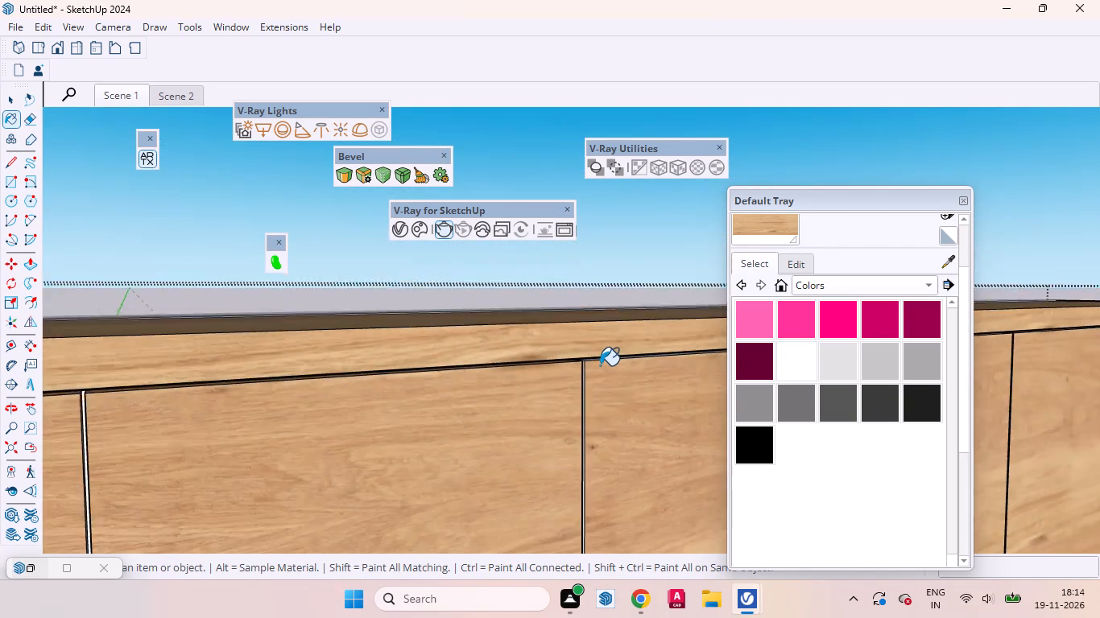
scroll(600, 365, "down", 4)
scroll(428, 431, "up", 11)
middle_click_drag(231, 404, 155, 398)
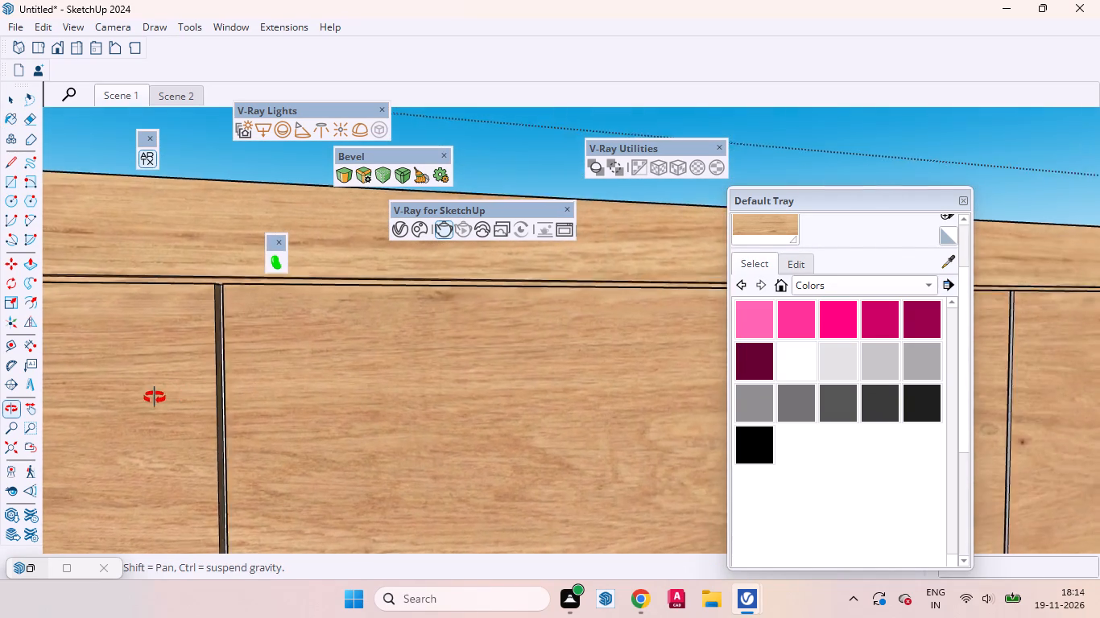
middle_click_drag(155, 398, 194, 406)
scroll(235, 388, "down", 16)
scroll(514, 361, "up", 3)
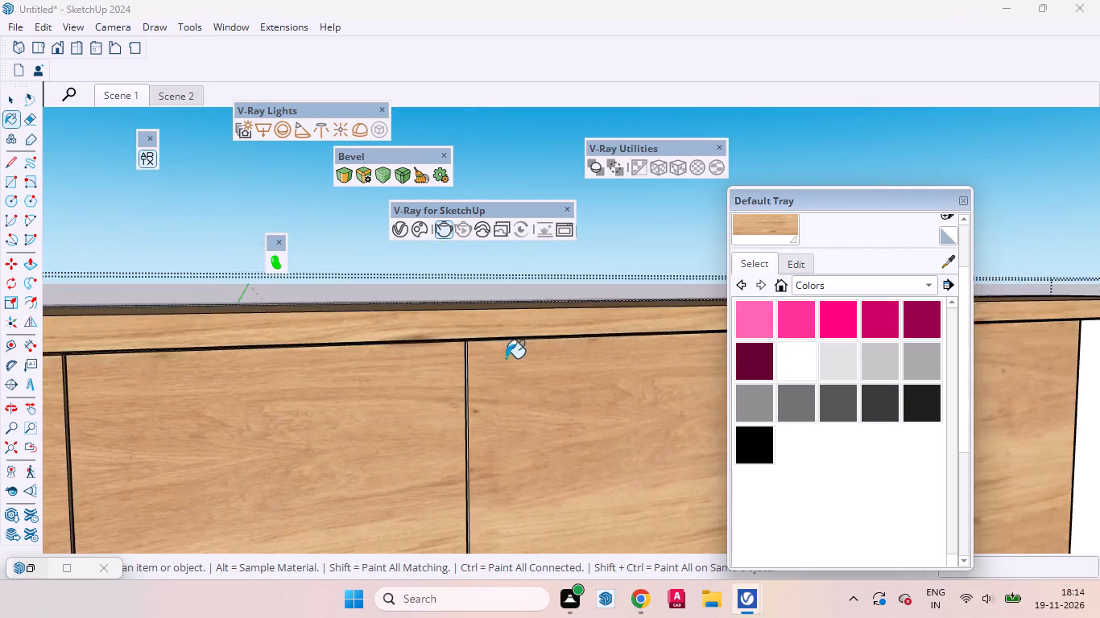
scroll(506, 358, "up", 17)
left_click(462, 308)
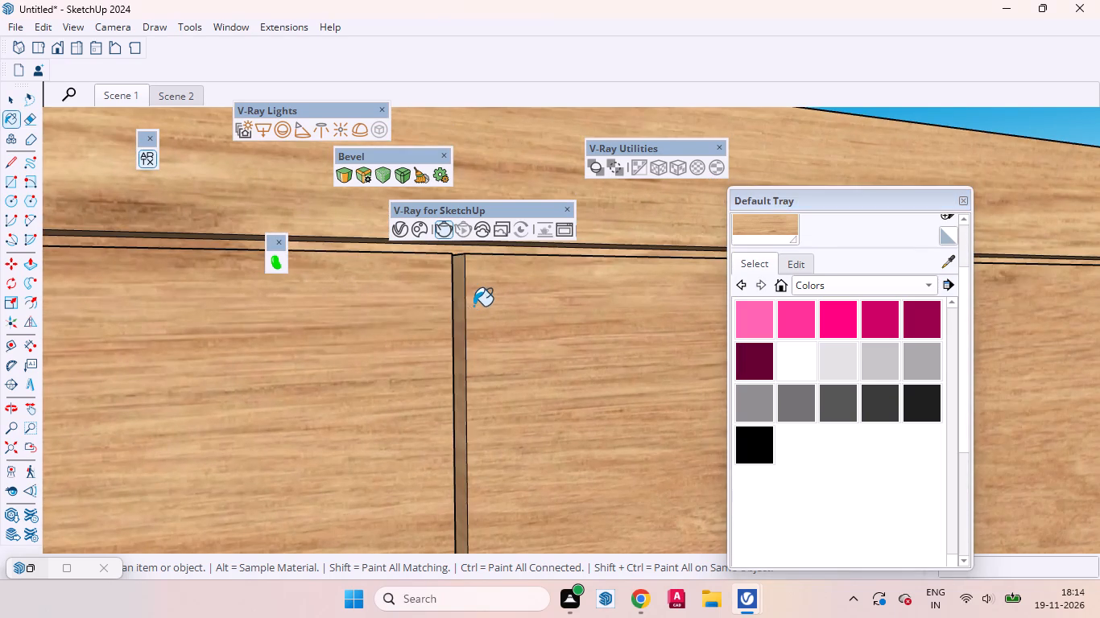
scroll(473, 306, "up", 1)
middle_click_drag(395, 345, 189, 372)
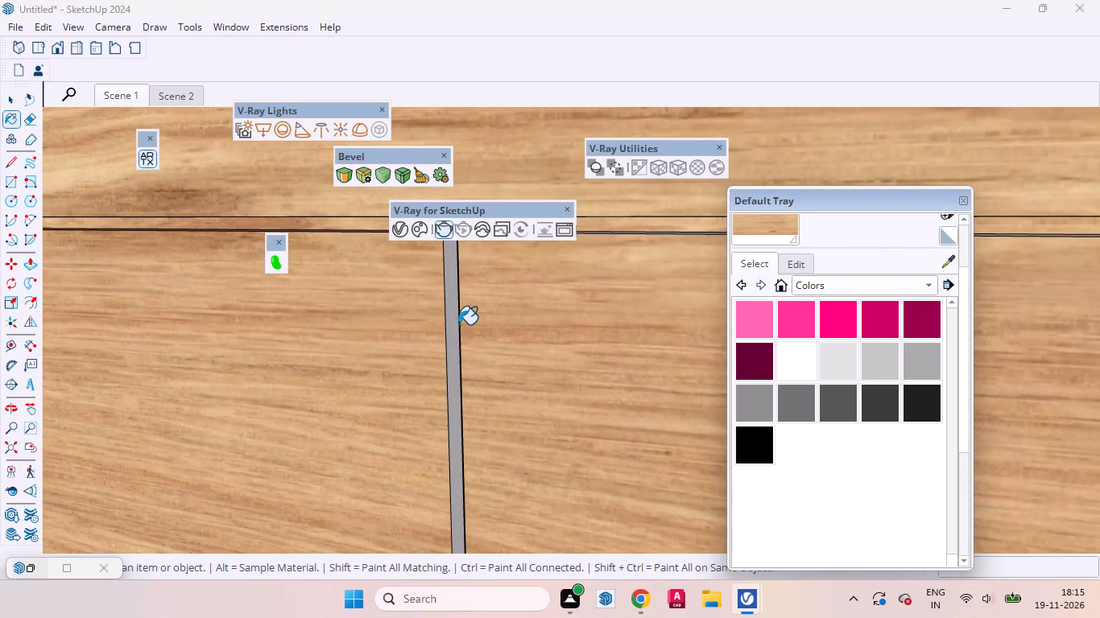
left_click(453, 320)
Paint the recessed gap along the top of the door just beyond that vertical gap with Oak Veneered MDF.
scroll(490, 373, "down", 7)
scroll(573, 303, "up", 4)
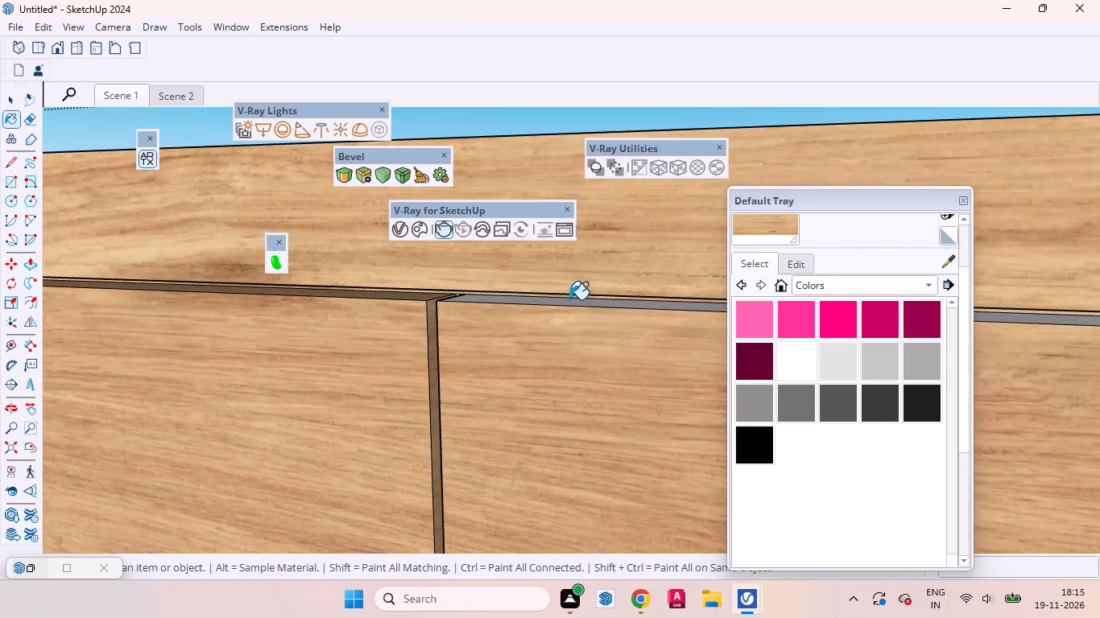
scroll(569, 299, "up", 6)
left_click(572, 307)
middle_click_drag(580, 309, 604, 253)
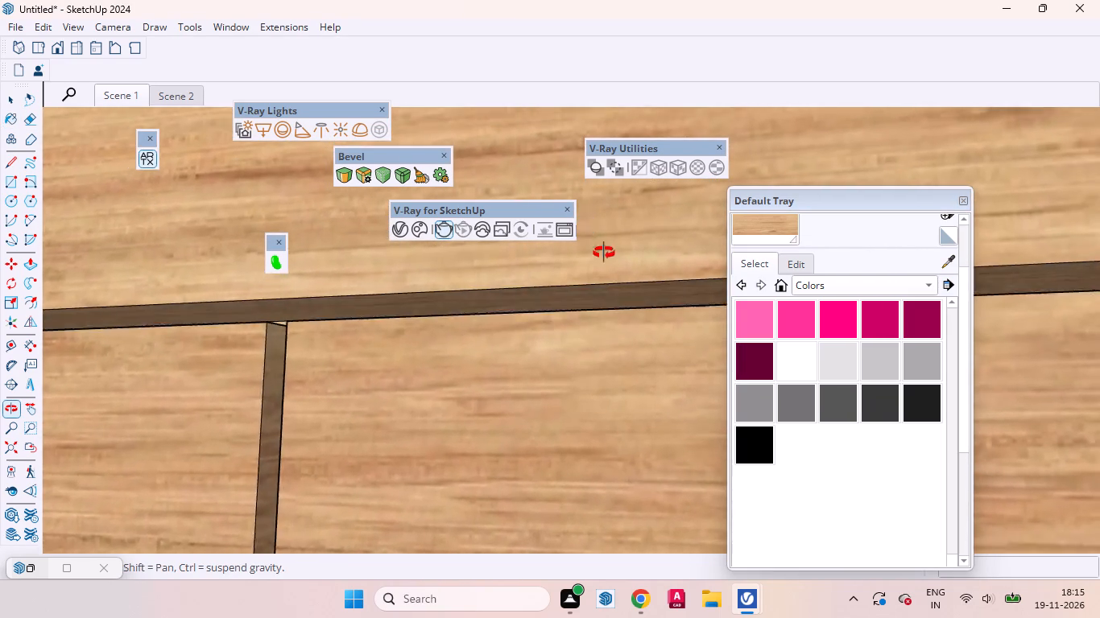
middle_click_drag(604, 253, 618, 294)
Paint the next vertical gap between overhead doors and the adjoining gap along the following door's top with Oak Veneered MDF.
scroll(525, 352, "down", 20)
scroll(525, 352, "down", 3)
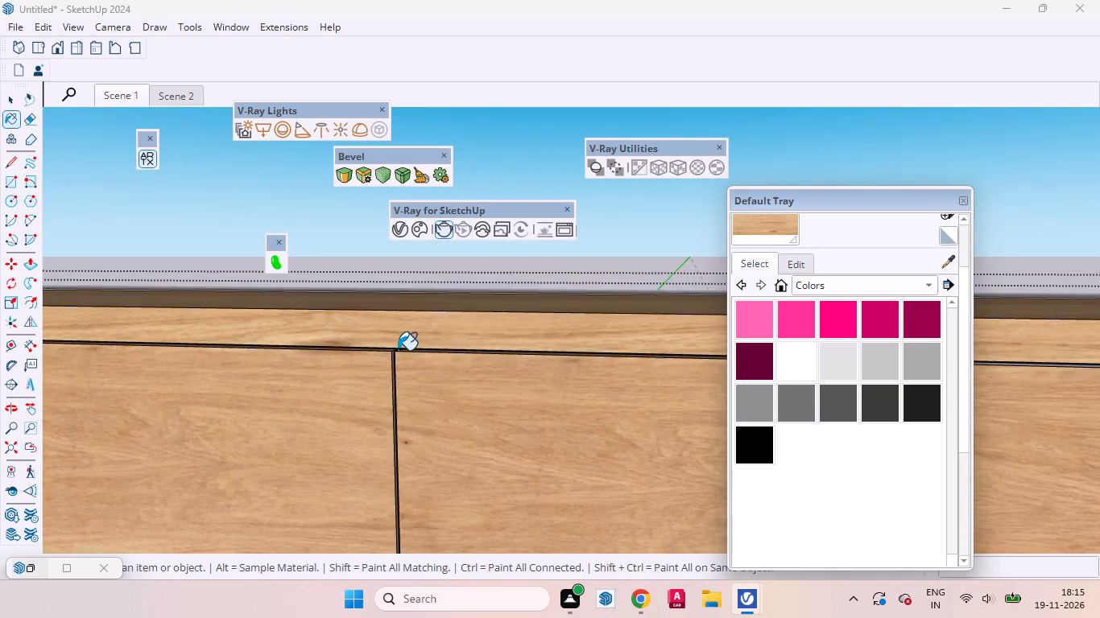
scroll(398, 350, "down", 12)
scroll(523, 430, "up", 11)
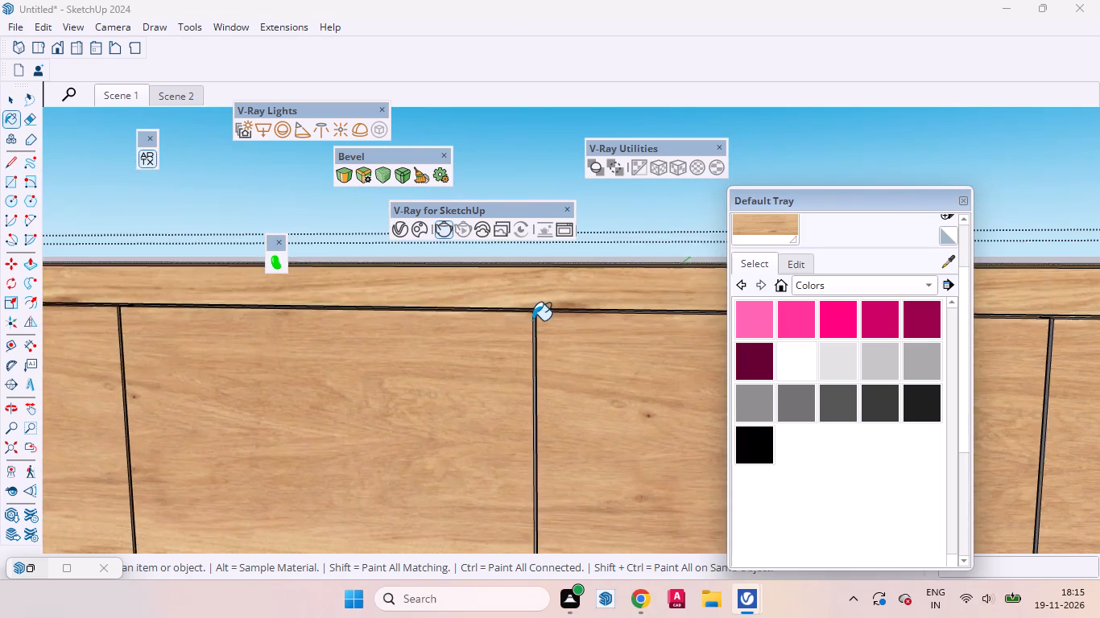
scroll(532, 320, "up", 20)
scroll(532, 320, "up", 4)
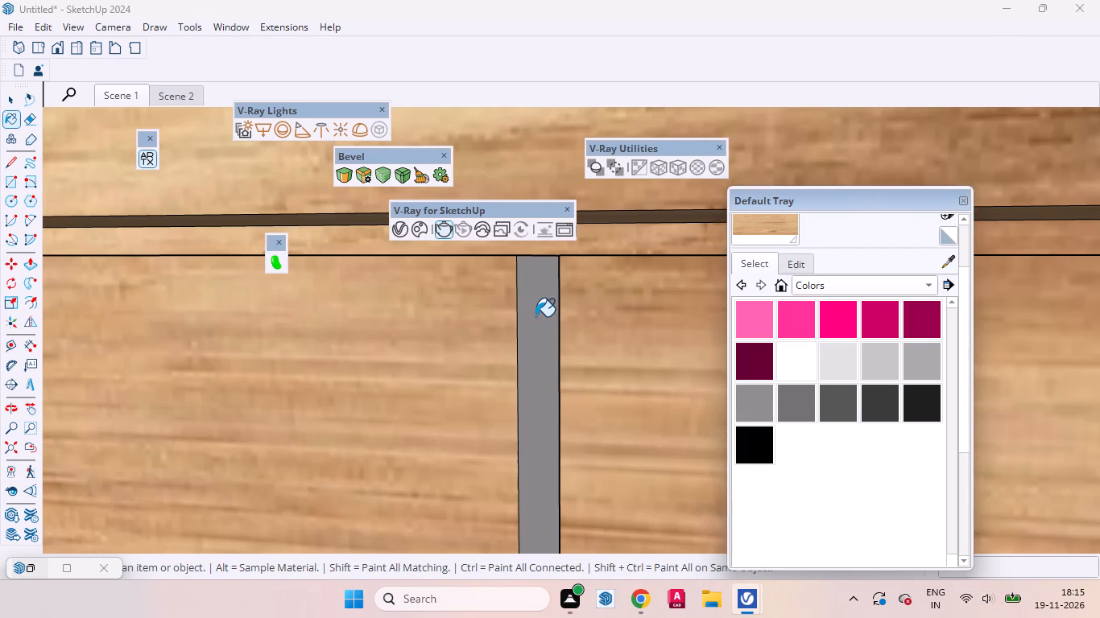
left_click(536, 316)
middle_click_drag(538, 337, 668, 352)
left_click(587, 332)
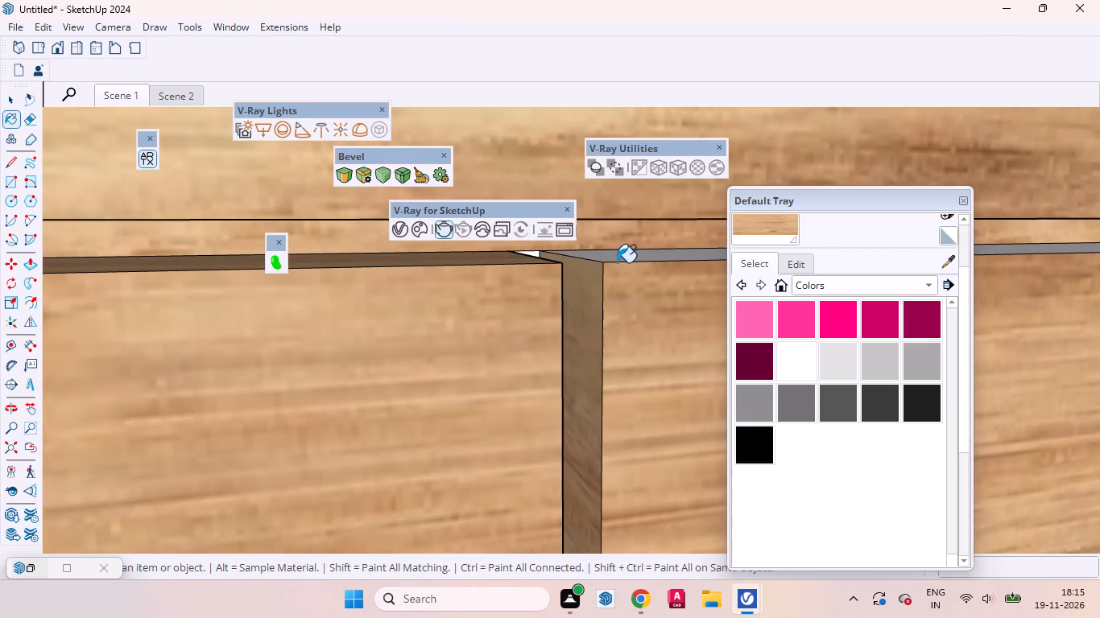
left_click(618, 256)
Paint the side faces of the following vertical door gap and the recess along the adjoining door's top with Oak Veneered MDF.
scroll(476, 351, "down", 20)
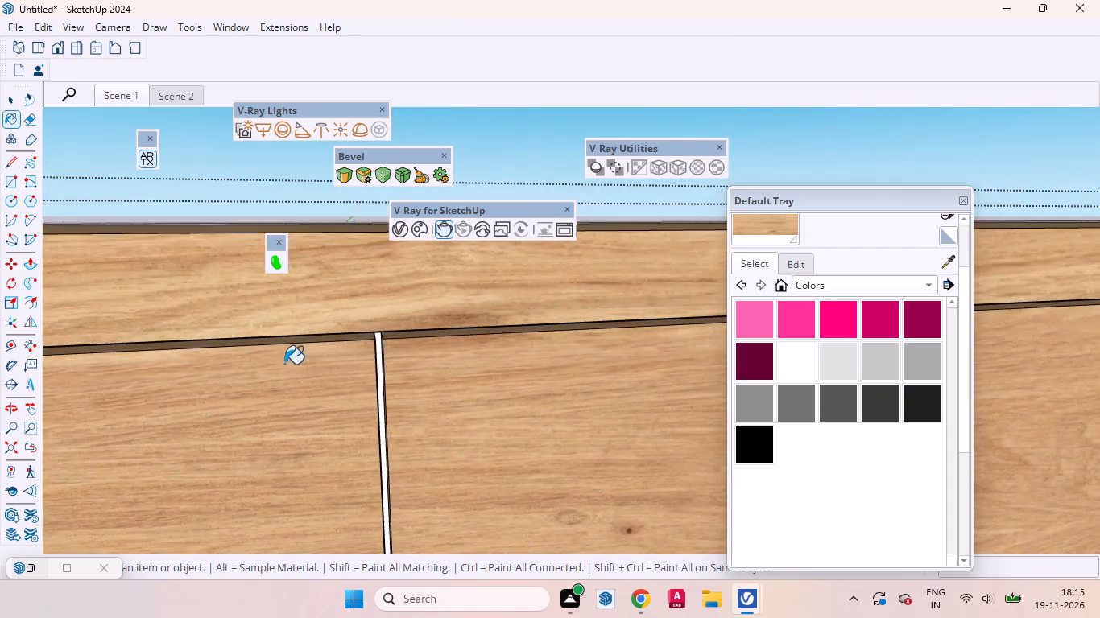
scroll(284, 364, "down", 8)
middle_click_drag(357, 377, 234, 368)
scroll(245, 369, "down", 8)
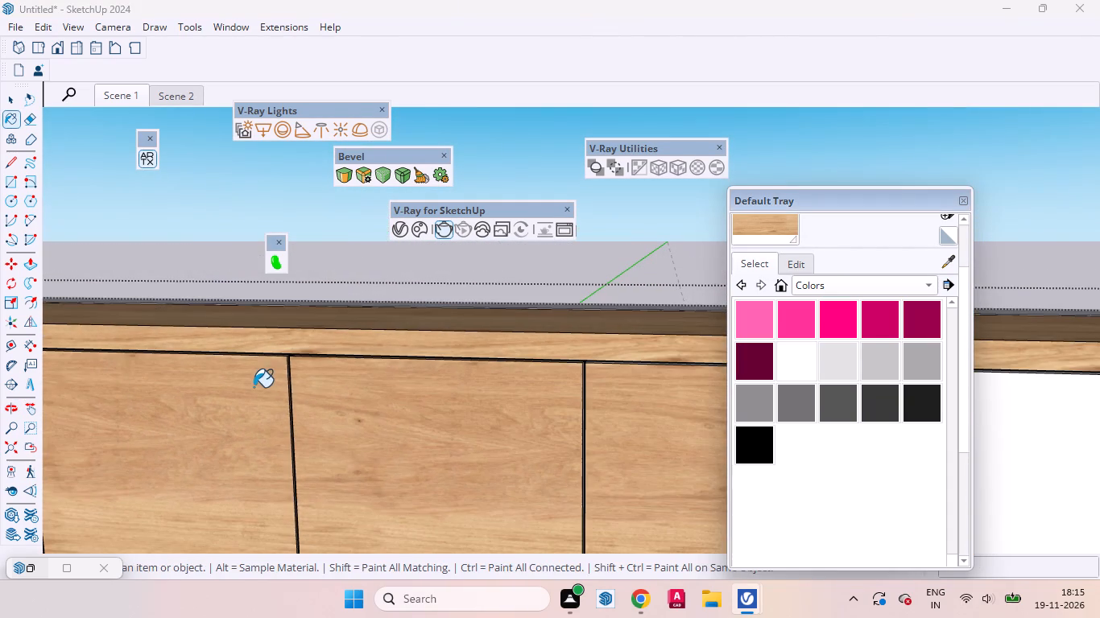
scroll(458, 357, "up", 20)
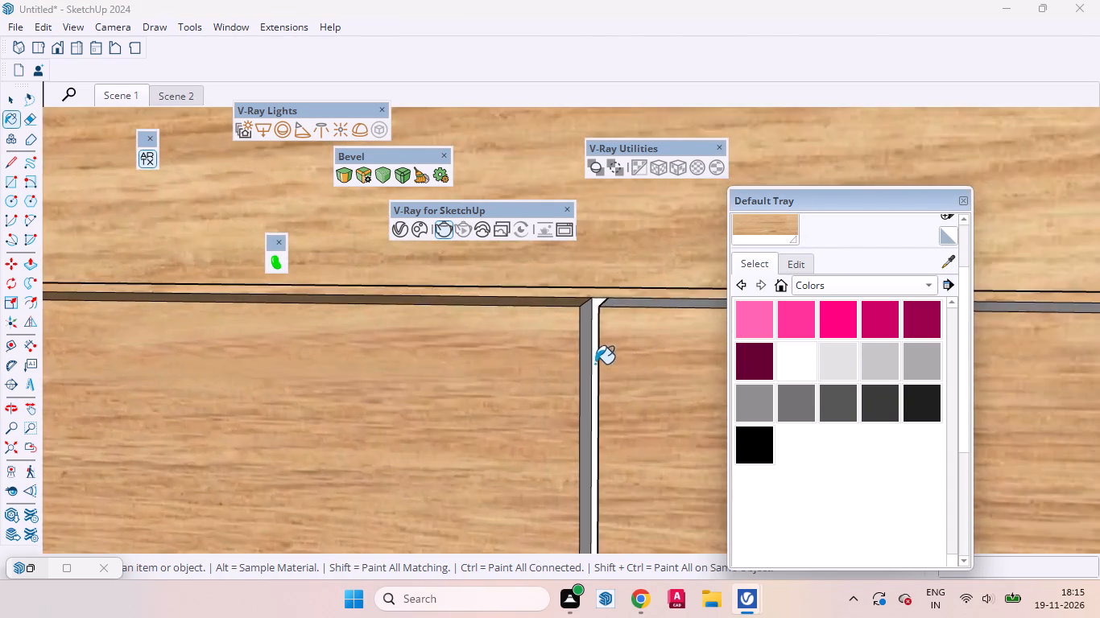
scroll(595, 364, "up", 7)
left_click(581, 323)
scroll(587, 385, "down", 9)
scroll(626, 337, "up", 6)
left_click(626, 354)
middle_click_drag(589, 374, 717, 367)
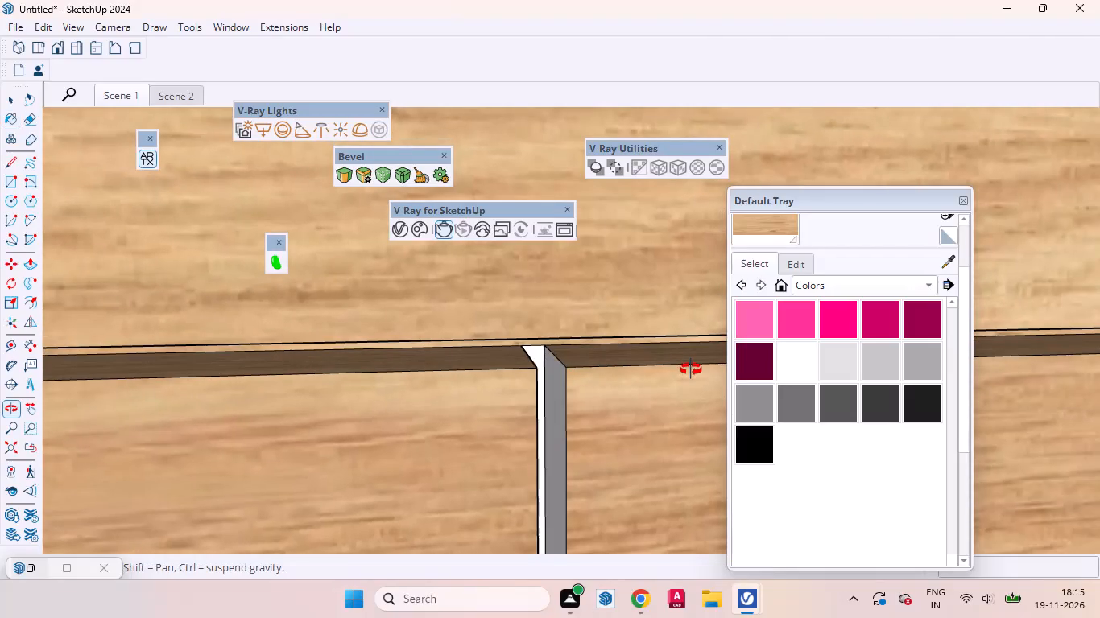
left_click(558, 395)
Paint the remaining white sixth overhead door, farthest from the side wall, with the Oak Veneered MDF material.
scroll(376, 403, "down", 20)
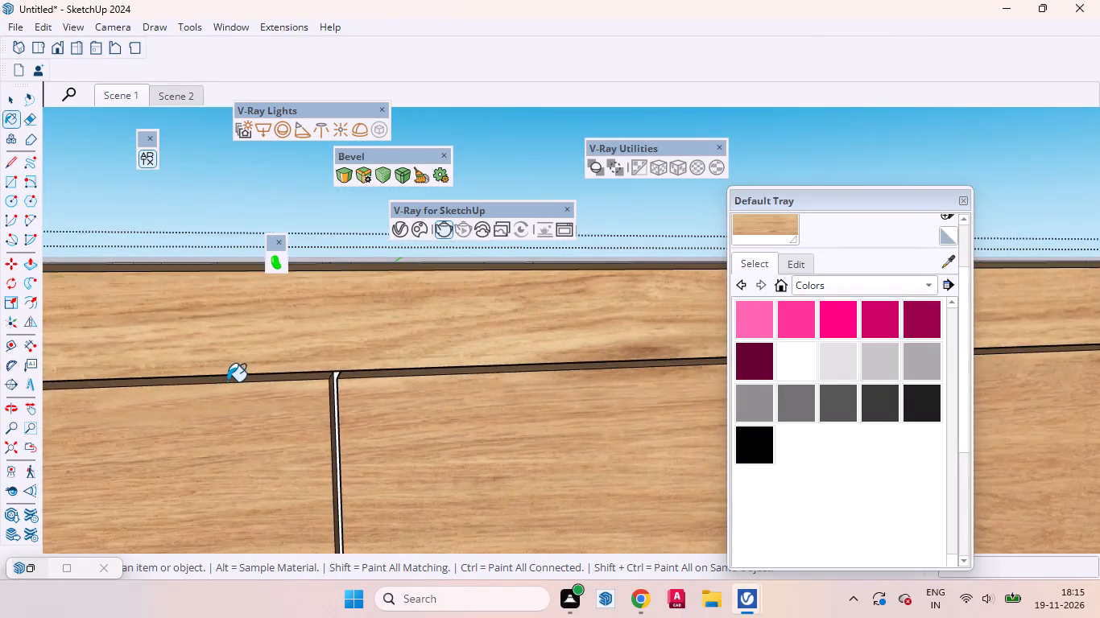
scroll(227, 381, "down", 3)
middle_click_drag(423, 398, 396, 312)
scroll(368, 382, "down", 2)
scroll(366, 388, "up", 1)
scroll(366, 389, "down", 8)
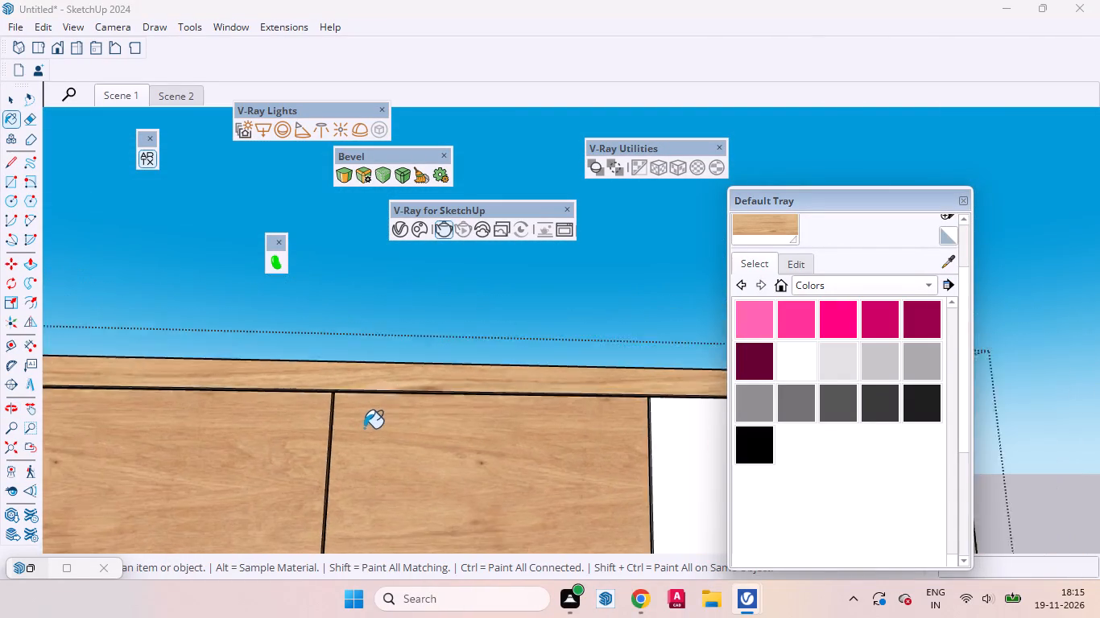
scroll(364, 428, "down", 5)
left_click(614, 455)
Paint the vertical gap between the fifth and sixth overhead doors and the gap along the sixth door's top with Oak Veneered MDF.
scroll(567, 407, "up", 6)
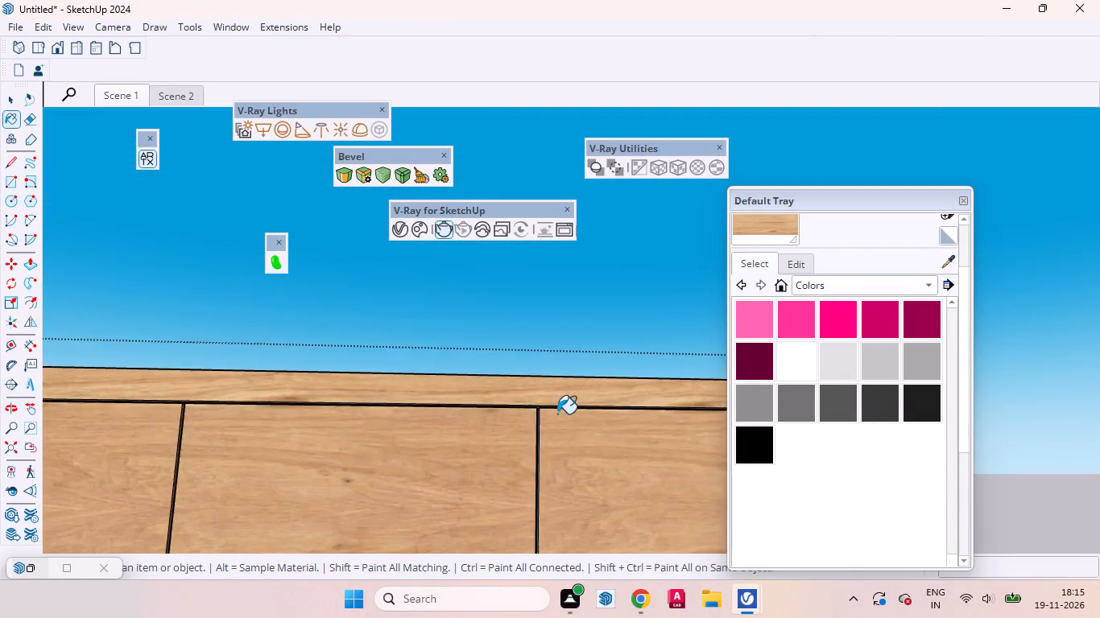
scroll(557, 414, "up", 20)
scroll(557, 414, "up", 1)
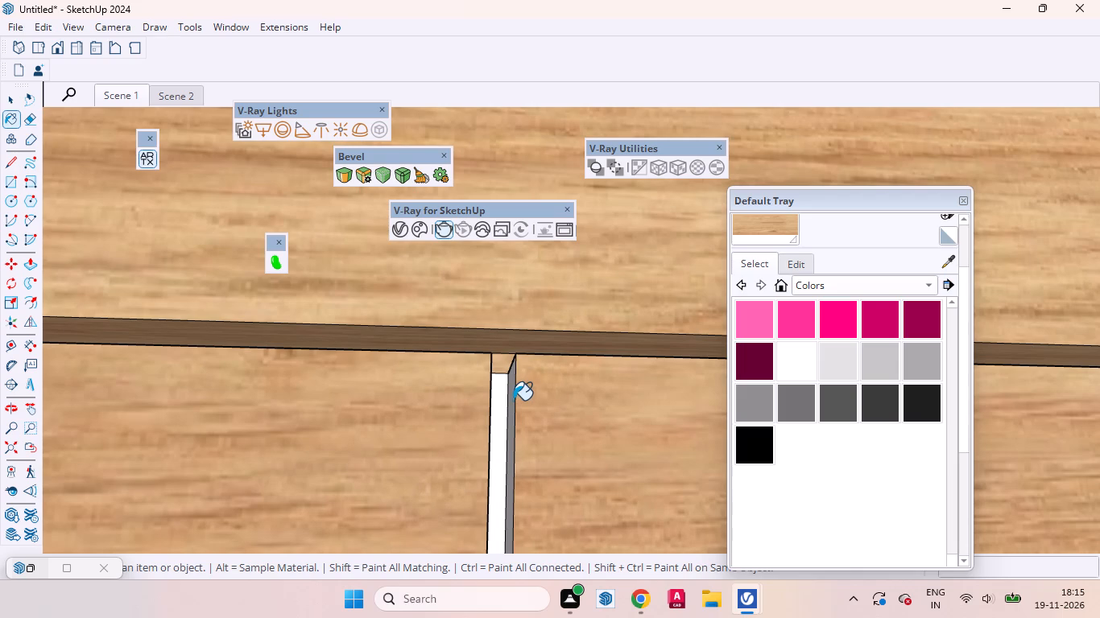
left_click(513, 400)
middle_click_drag(467, 441, 284, 519)
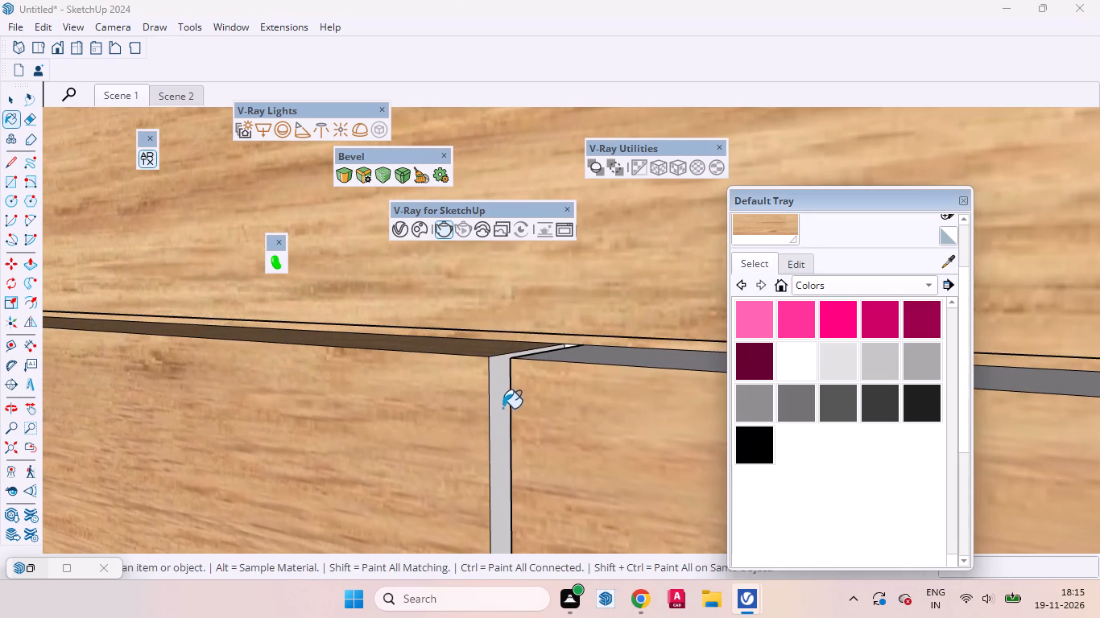
left_click(497, 406)
left_click(575, 358)
scroll(479, 373, "down", 13)
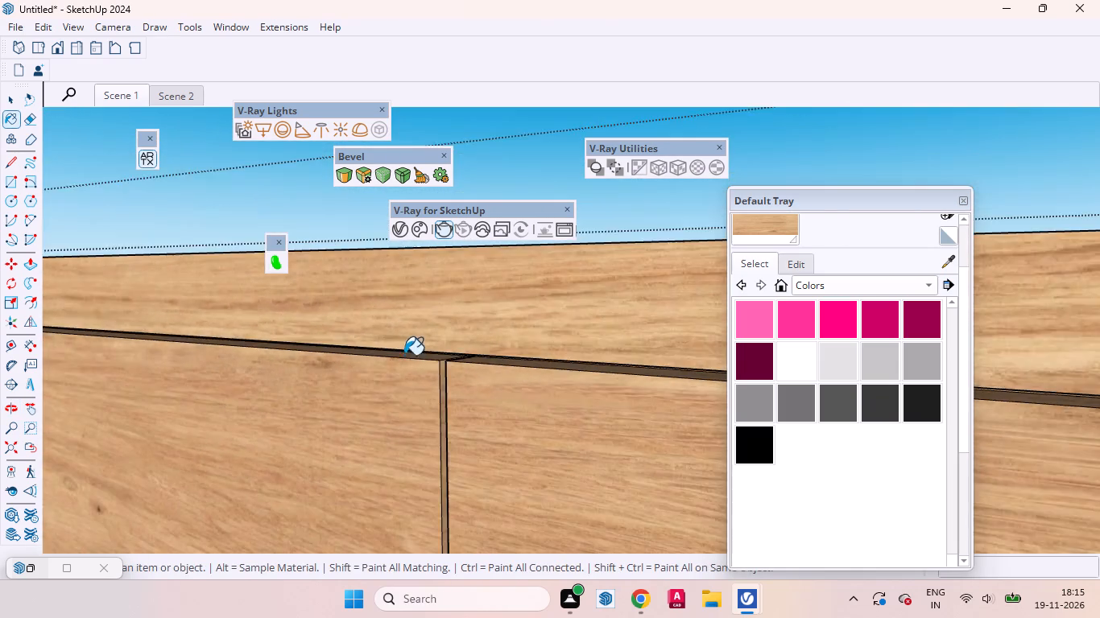
Paint both side faces of the vertical gap at the sixth overhead door's outer edge with Oak Veneered MDF and exit the cabinet group.
scroll(404, 355, "down", 15)
scroll(786, 409, "up", 1)
scroll(684, 393, "up", 3)
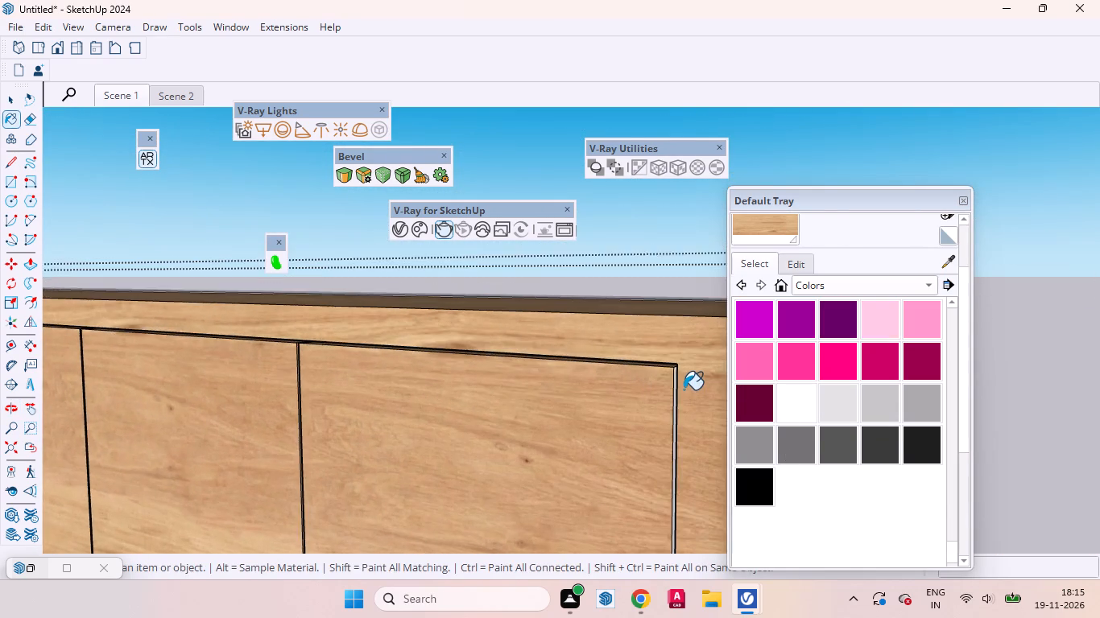
scroll(684, 389, "up", 18)
left_click(658, 347)
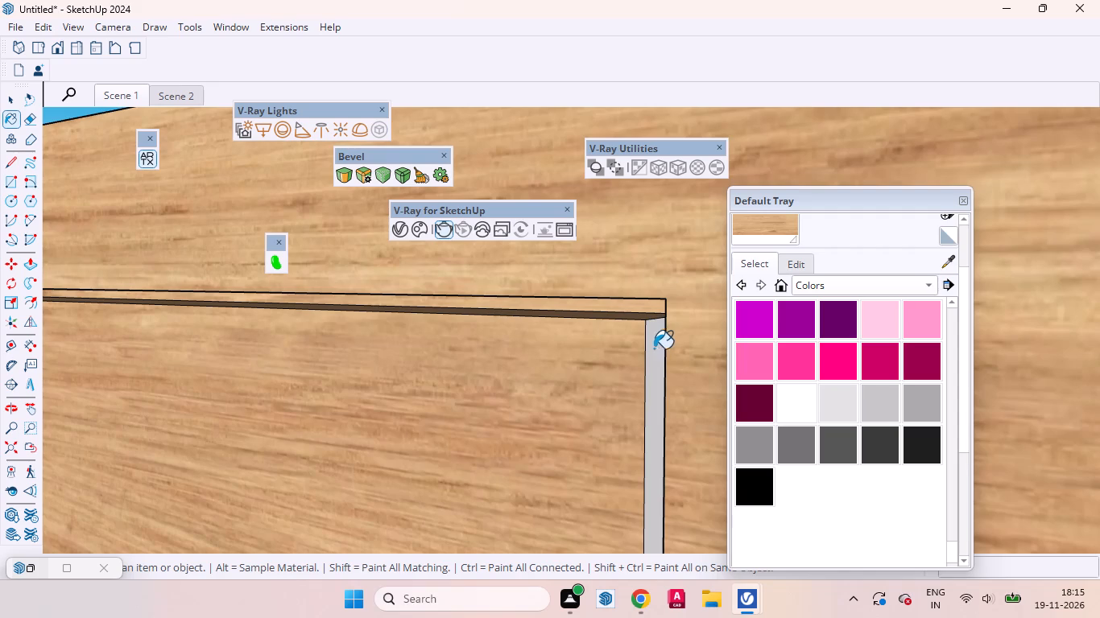
middle_click_drag(645, 364, 847, 381)
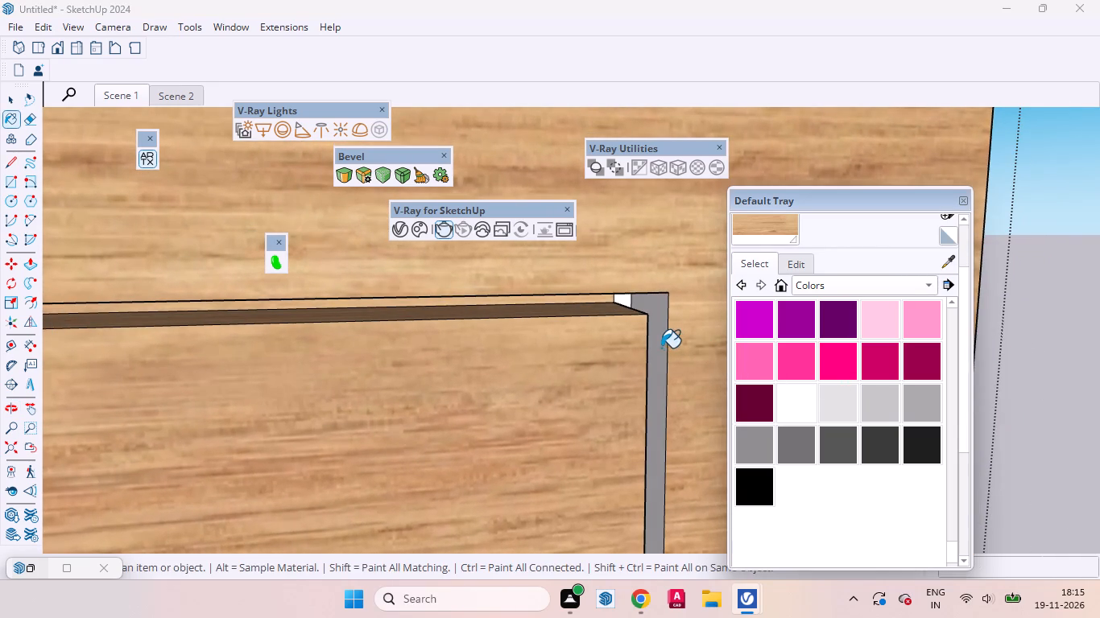
left_click(661, 348)
scroll(614, 385, "down", 7)
scroll(606, 358, "up", 1)
scroll(606, 358, "down", 20)
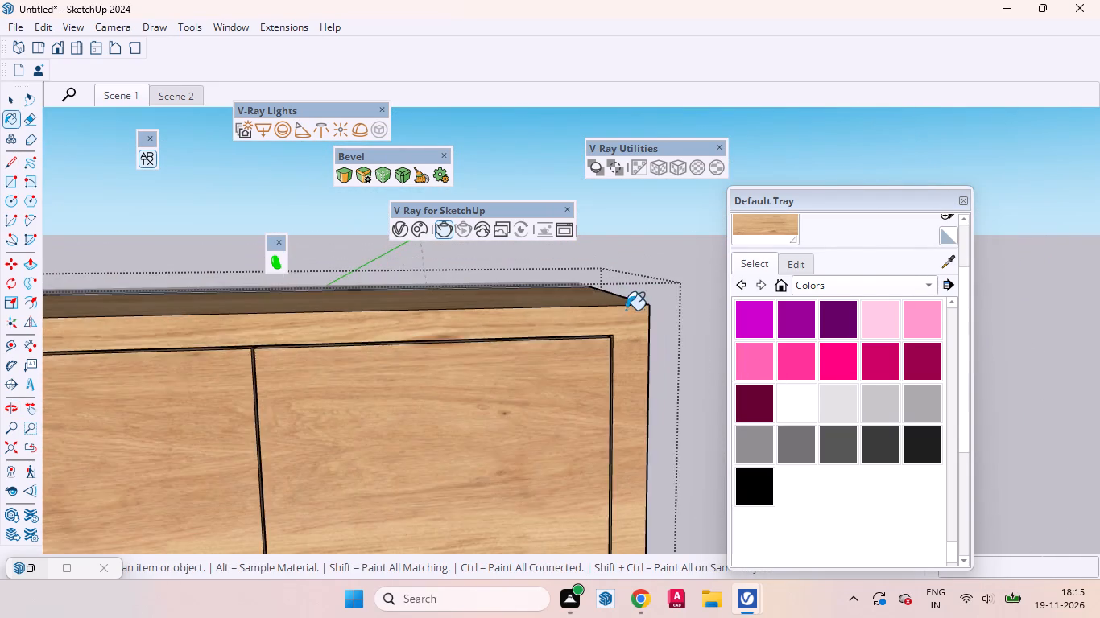
scroll(626, 310, "down", 20)
scroll(626, 310, "down", 4)
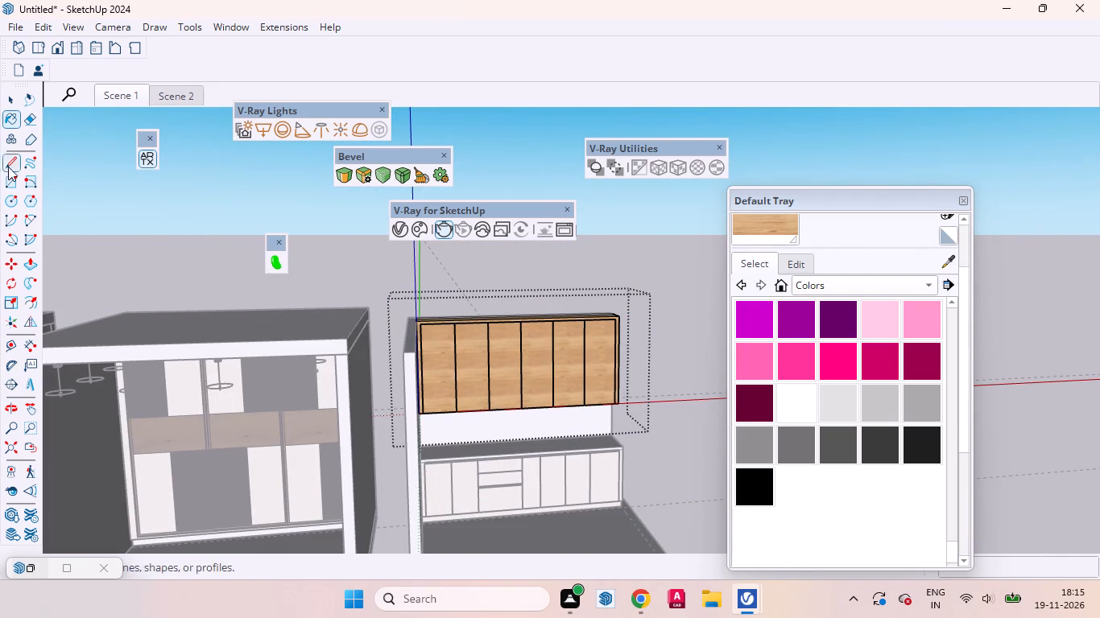
left_click(10, 94)
double_click(600, 303)
left_click(634, 287)
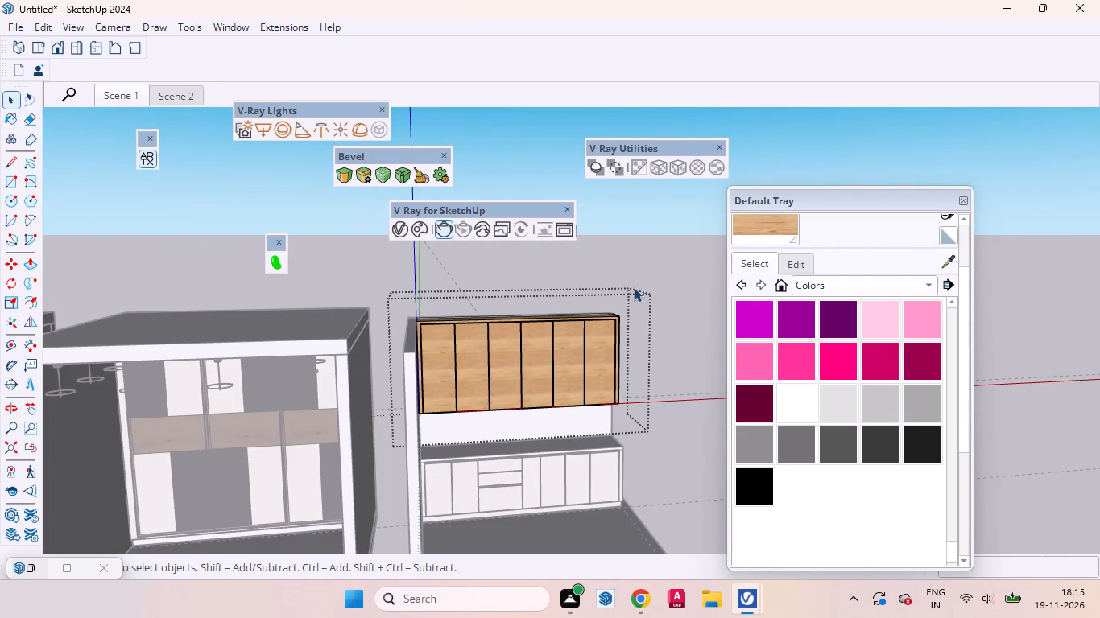
left_click(649, 271)
left_click(664, 287)
left_click(676, 351)
Apply Oak Veneered MDF to the overhead cabinet group so its white outer end panel is covered too, and deselect it.
middle_click_drag(650, 452, 548, 418)
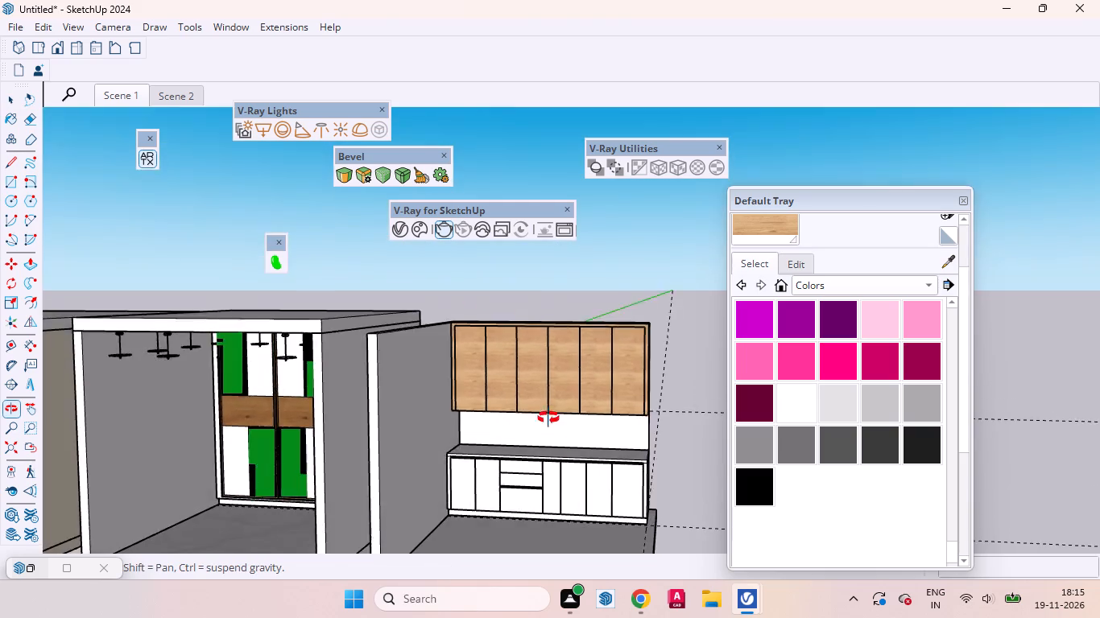
middle_click_drag(548, 418, 494, 398)
scroll(510, 443, "up", 4)
scroll(487, 338, "up", 2)
scroll(484, 347, "down", 2)
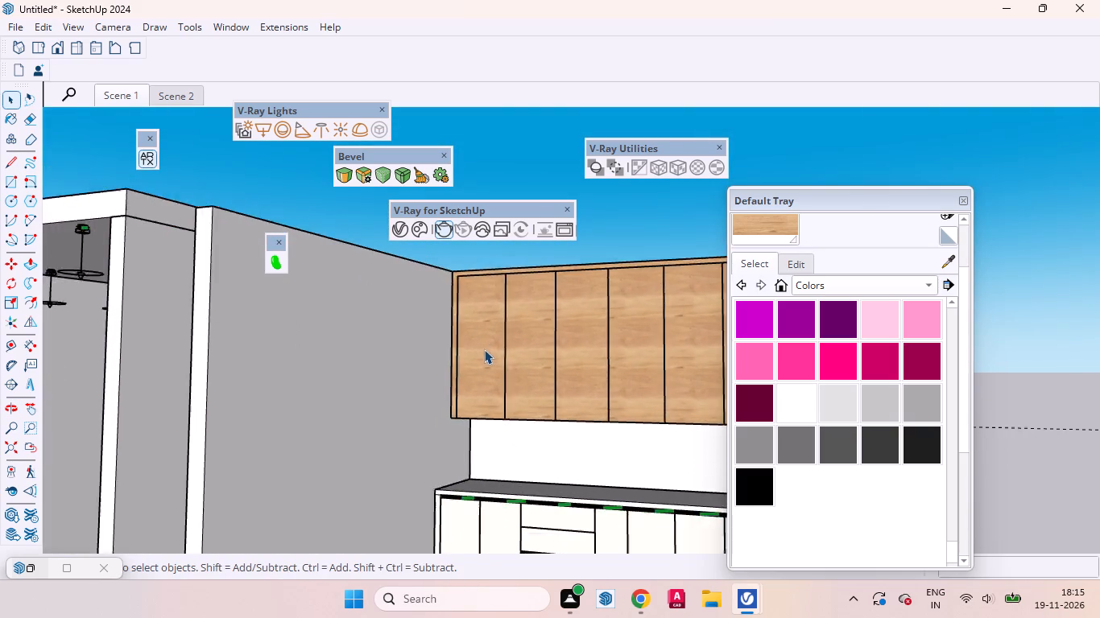
scroll(484, 349, "down", 5)
scroll(479, 374, "up", 1)
scroll(663, 401, "up", 3)
middle_click_drag(676, 372, 578, 535)
scroll(577, 522, "up", 4)
left_click(620, 398)
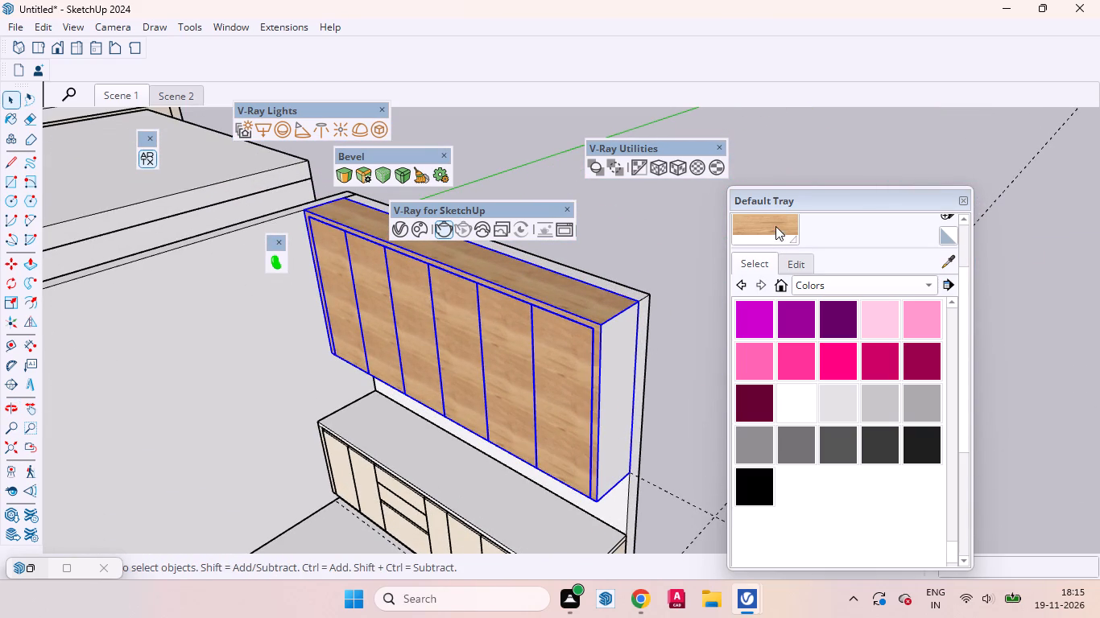
left_click(775, 226)
left_click(609, 380)
middle_click_drag(586, 450, 602, 319)
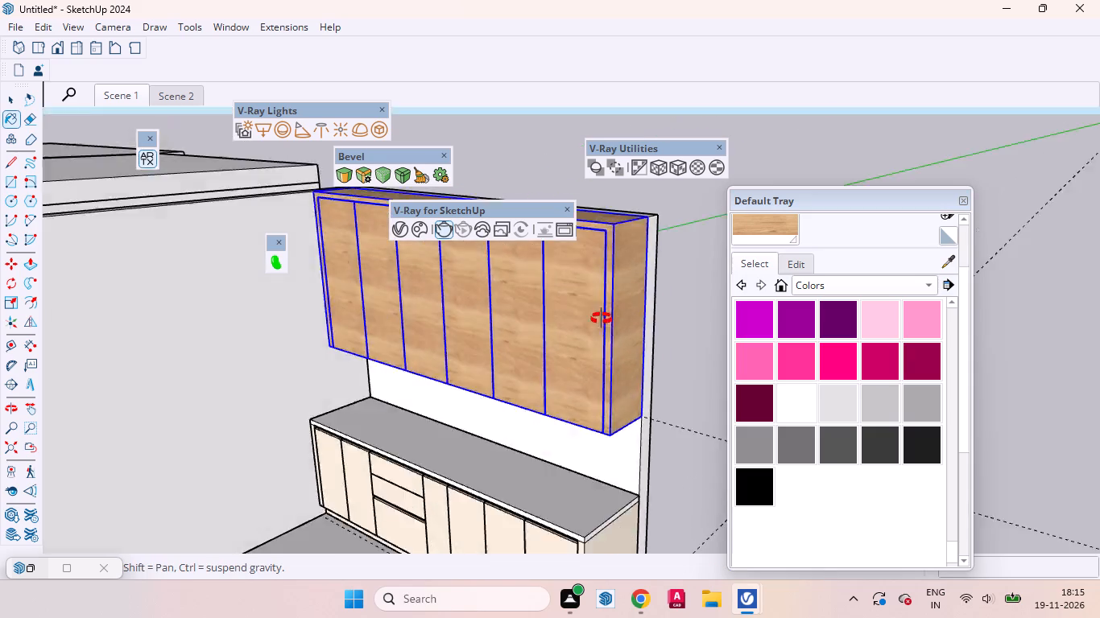
middle_click_drag(602, 319, 693, 389)
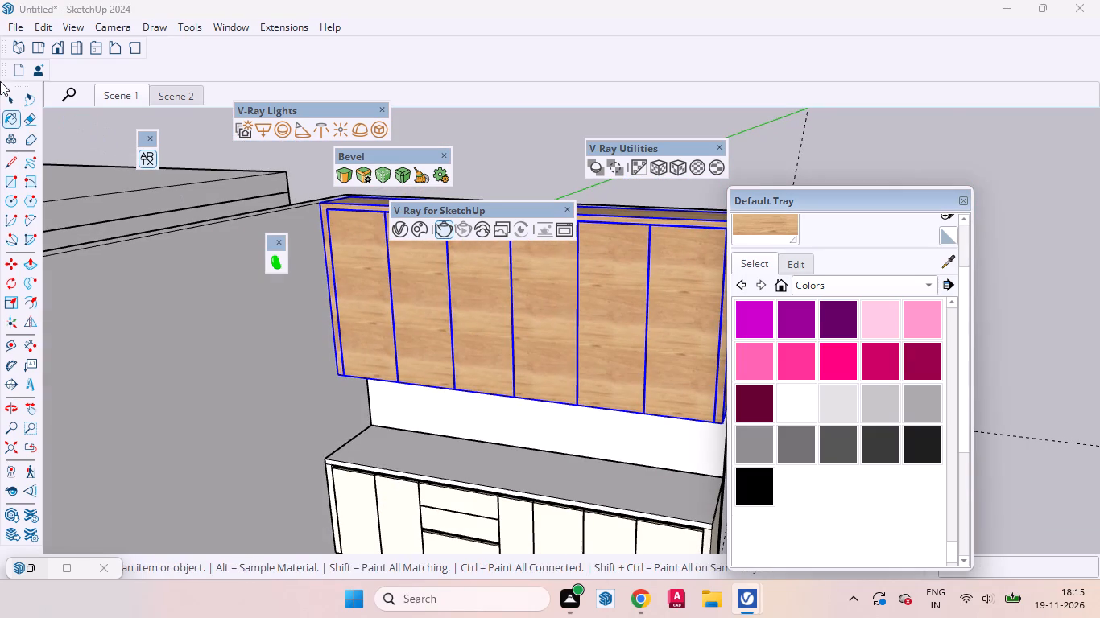
left_click(6, 95)
scroll(304, 337, "down", 11)
left_click(610, 377)
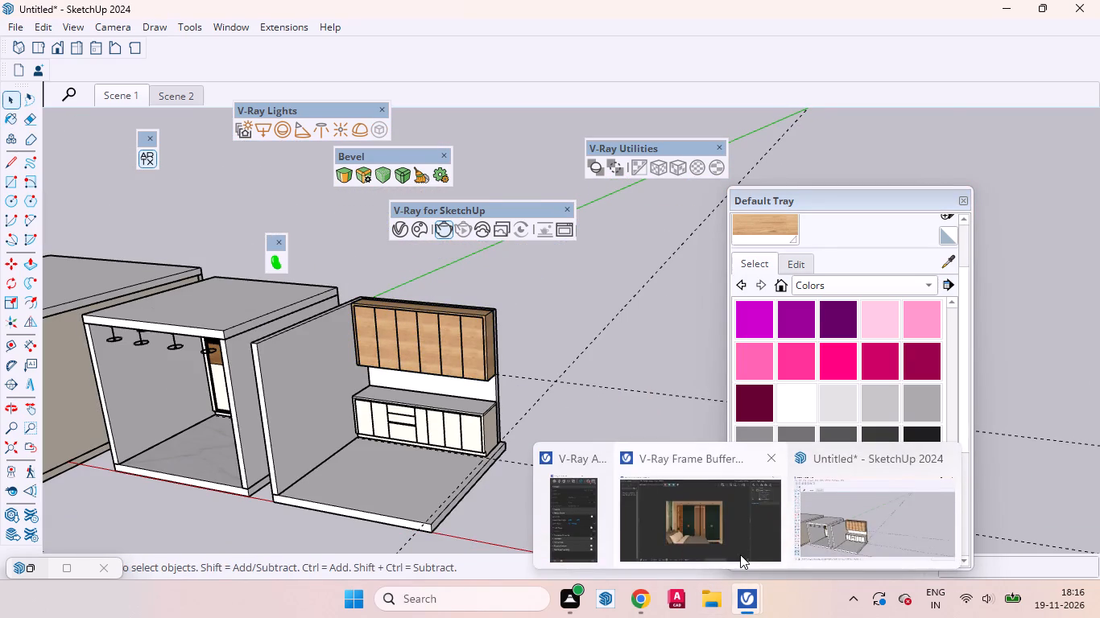
Check the bedroom wardrobe render and its log messages in the V-Ray Frame Buffer, and return to the SketchUp model.
left_click(740, 554)
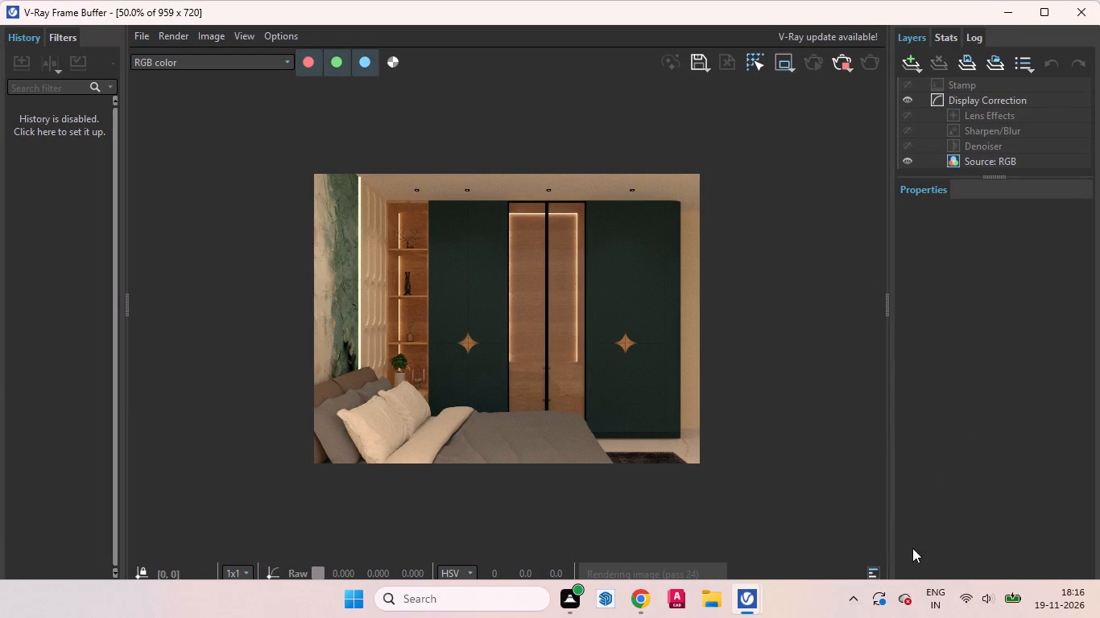
left_click(879, 566)
scroll(631, 418, "down", 2)
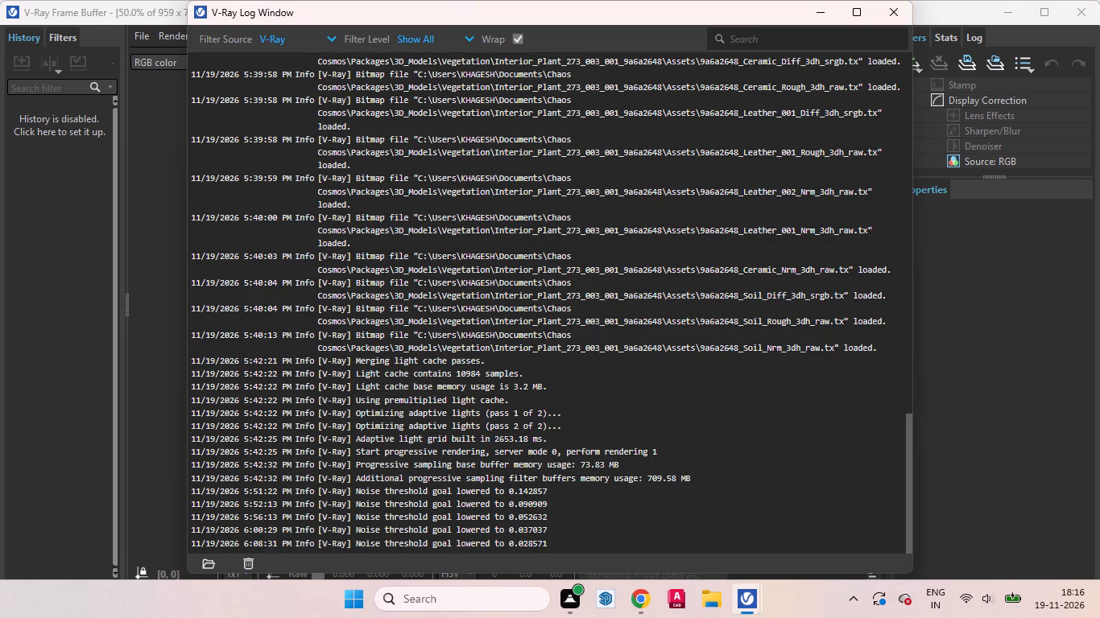
scroll(631, 418, "down", 5)
left_click(895, 3)
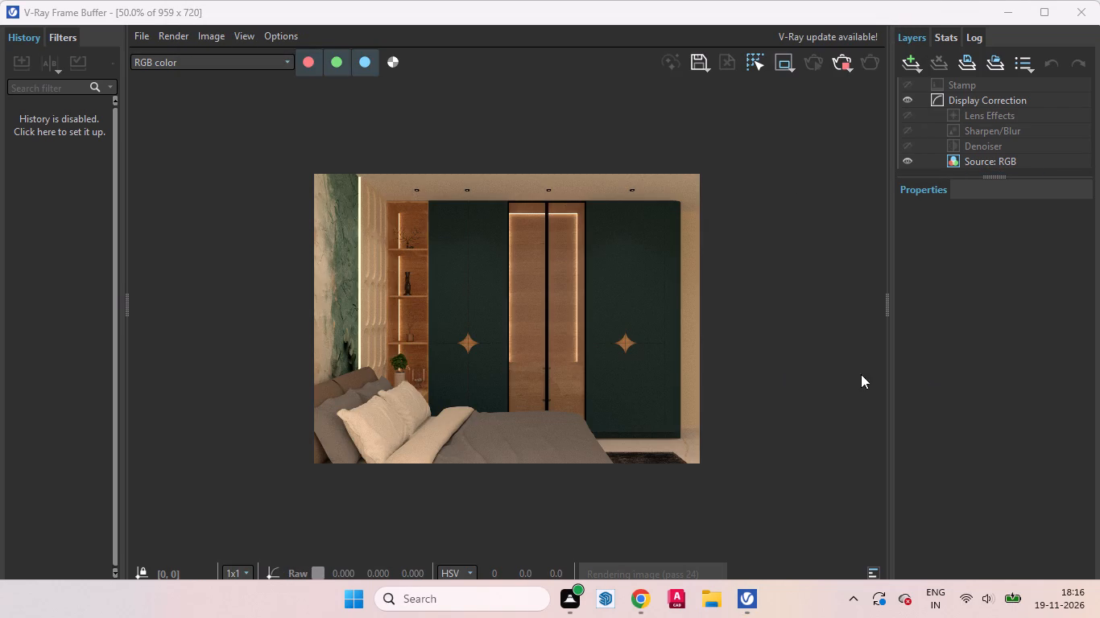
left_click(1008, 18)
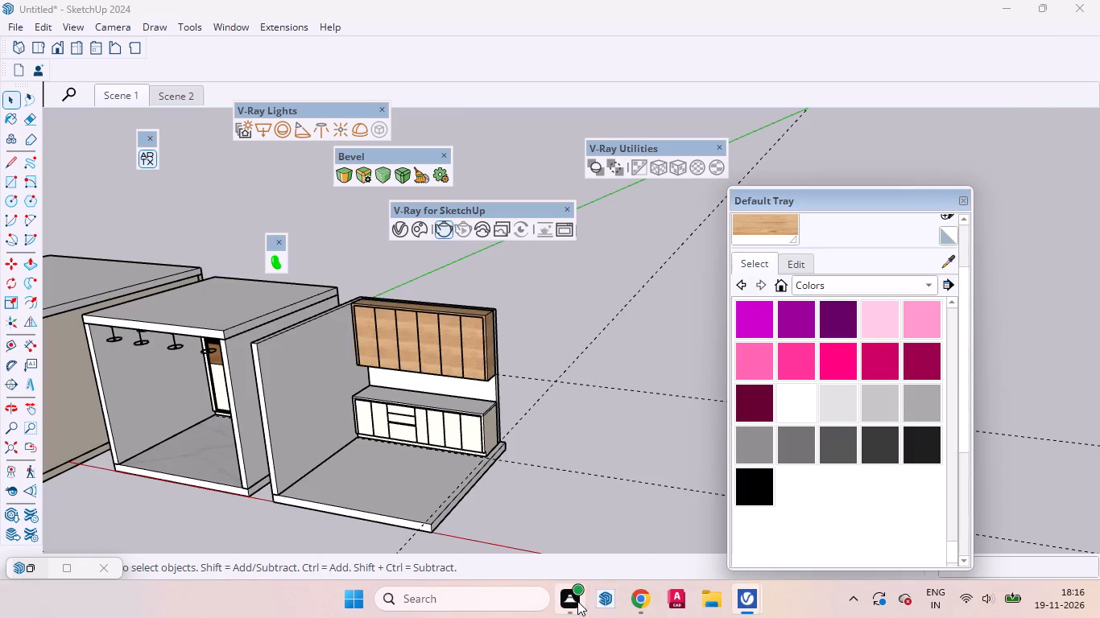
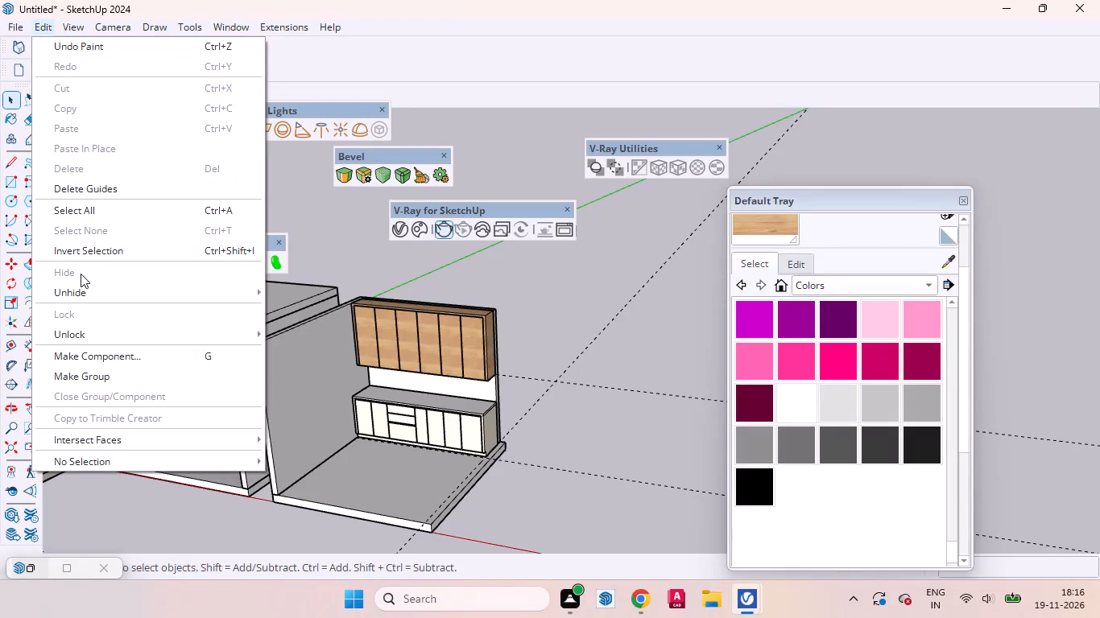
Unhide the new room's last hidden side wall.
left_click(303, 310)
left_click(559, 325)
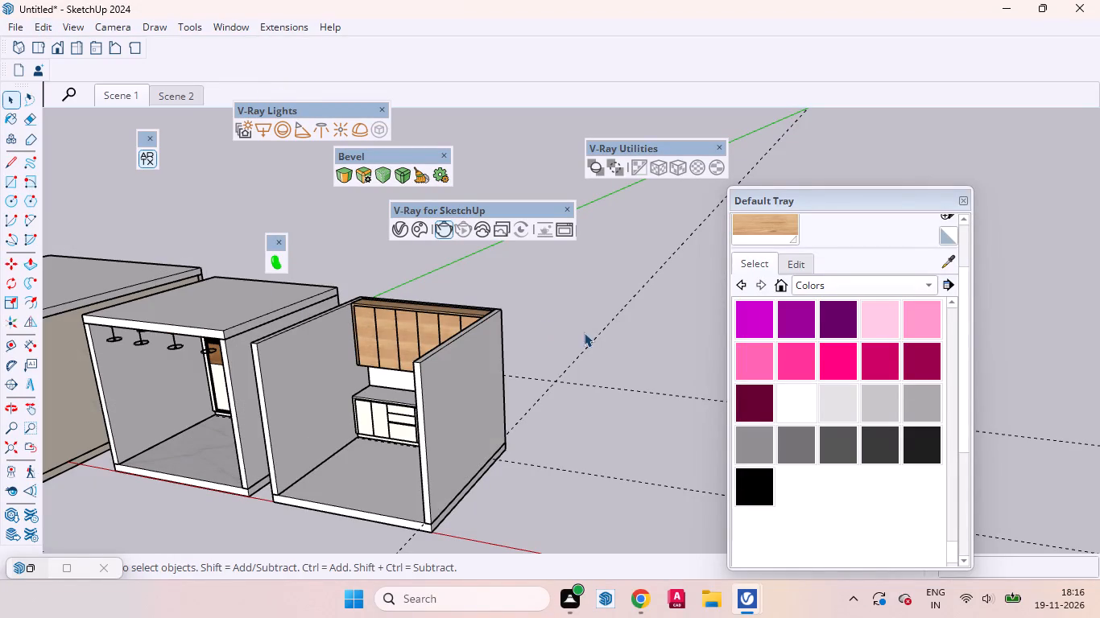
Save a close front view of the new room's overhead and base cabinets as a new scene, and switch to it.
scroll(689, 394, "down", 7)
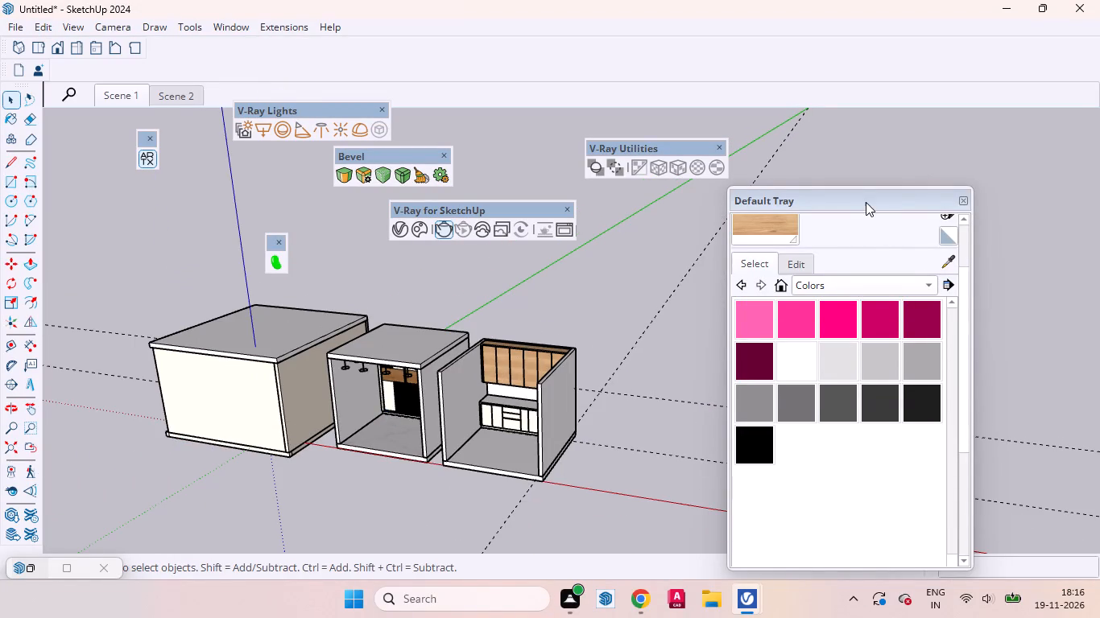
left_click_drag(866, 202, 1026, 184)
scroll(555, 418, "up", 3)
middle_click_drag(580, 434, 662, 425)
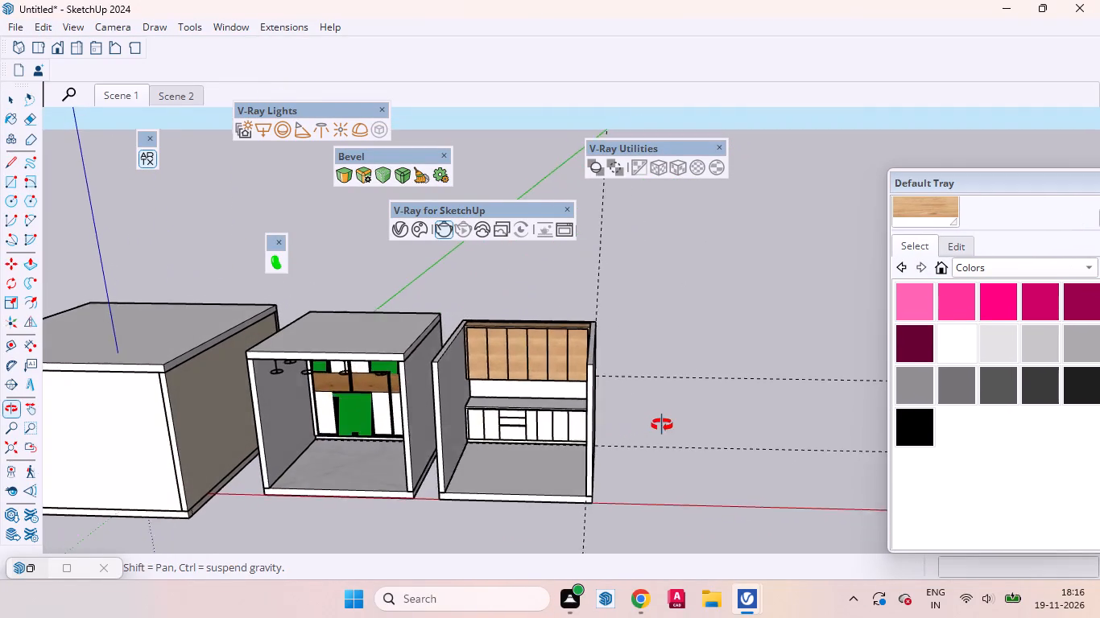
middle_click_drag(662, 425, 662, 423)
scroll(593, 455, "up", 6)
scroll(627, 477, "down", 4)
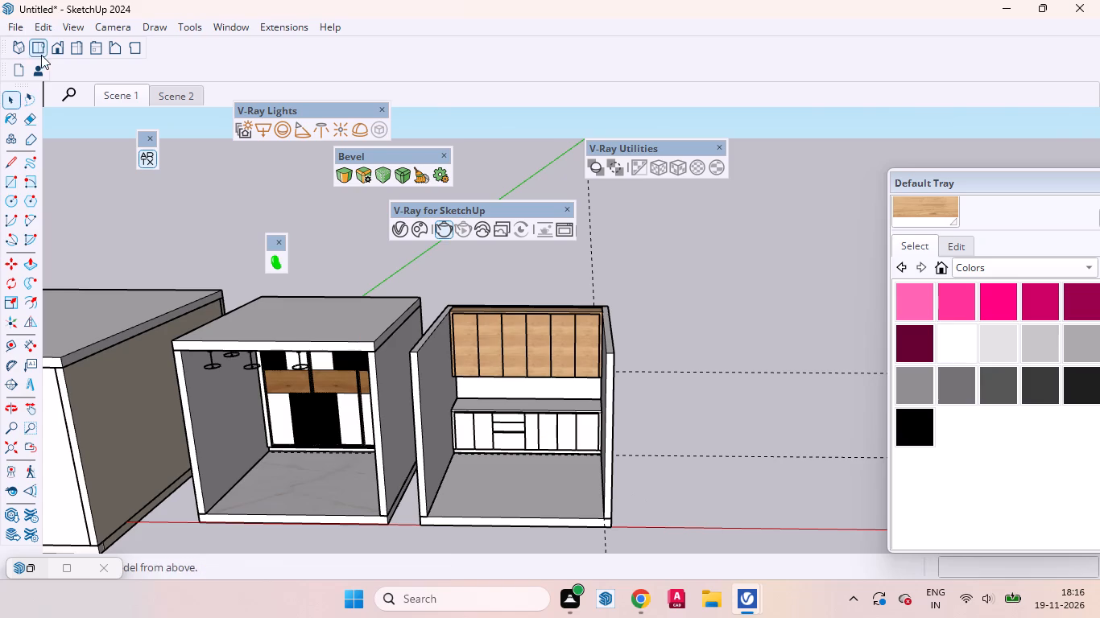
left_click(50, 55)
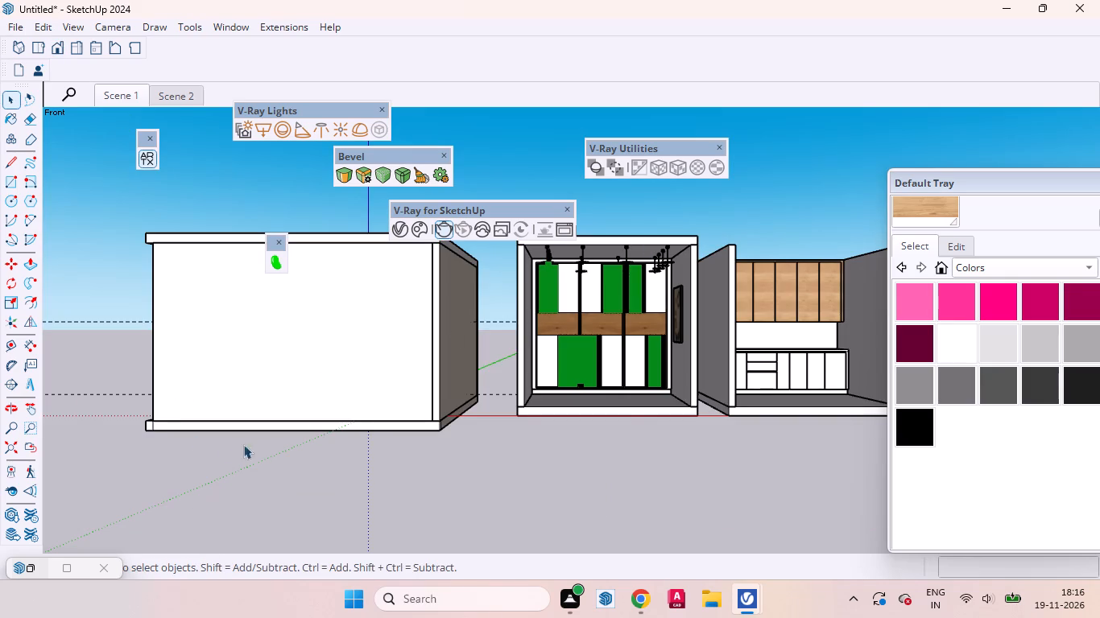
scroll(116, 452, "down", 7)
scroll(685, 401, "up", 4)
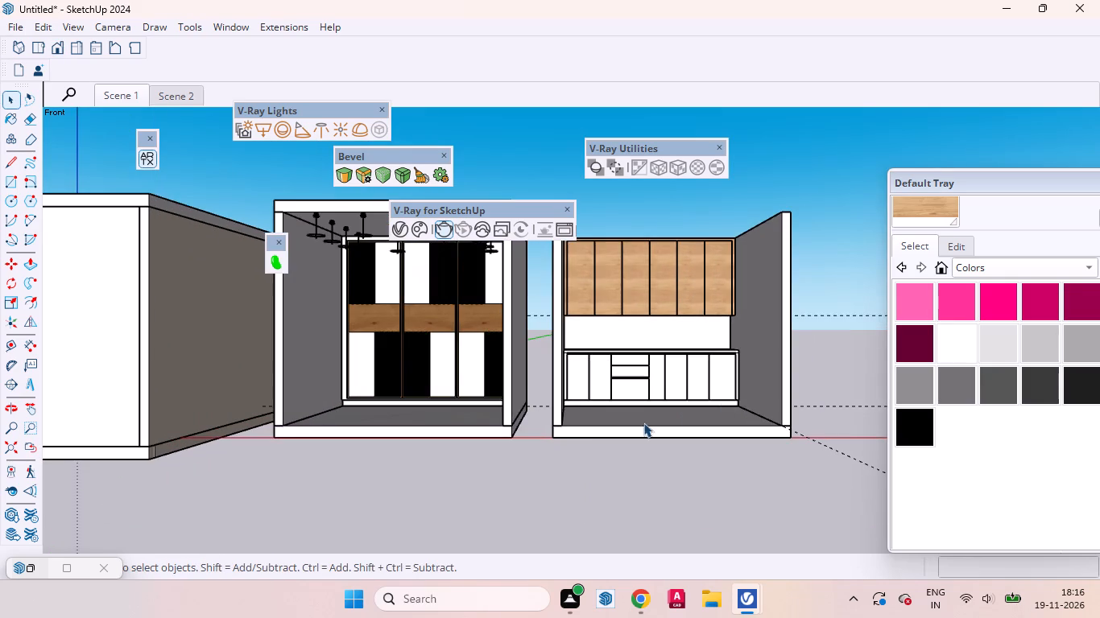
scroll(510, 462, "down", 3)
scroll(648, 439, "down", 4)
scroll(659, 393, "up", 6)
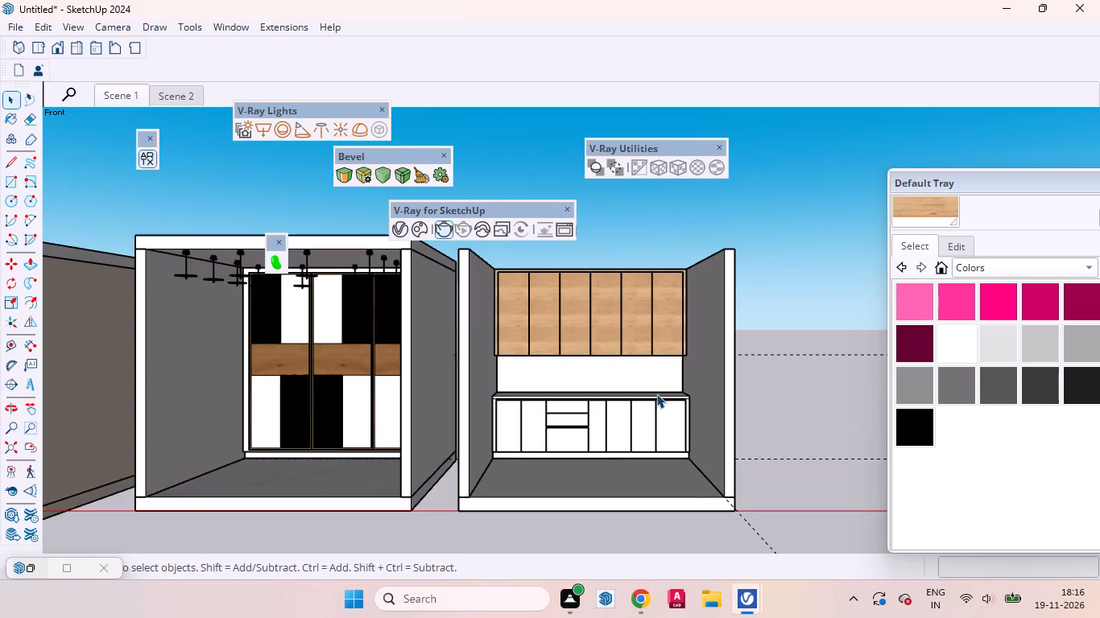
scroll(653, 394, "up", 2)
scroll(684, 435, "down", 1)
scroll(605, 319, "up", 1)
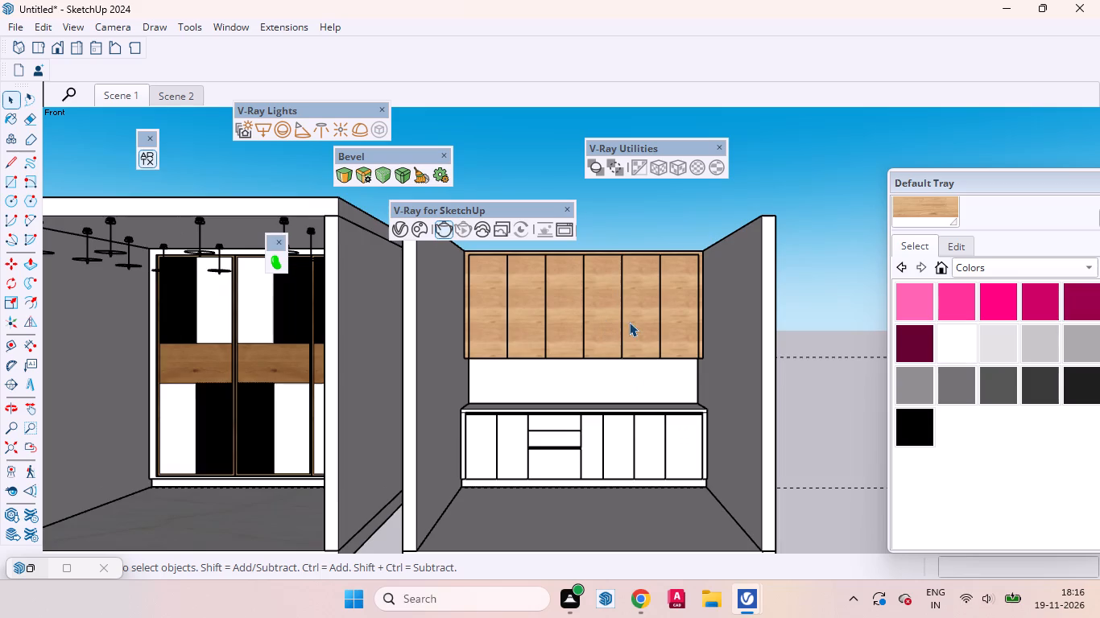
scroll(629, 322, "up", 4)
scroll(633, 334, "down", 2)
scroll(627, 424, "up", 2)
scroll(623, 386, "down", 2)
scroll(615, 453, "up", 2)
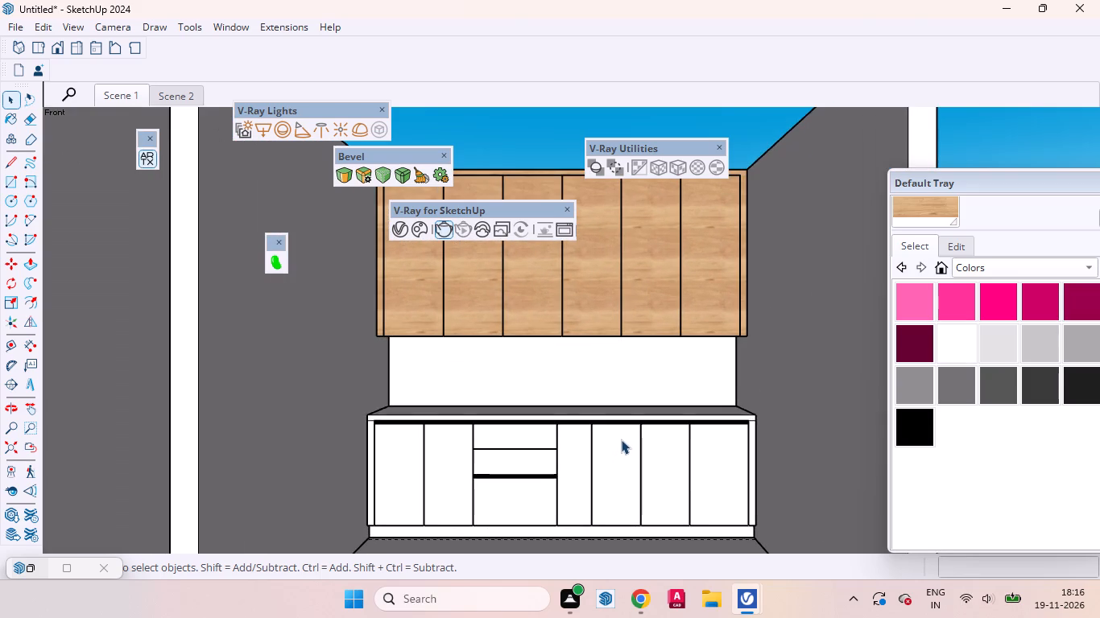
scroll(621, 448, "down", 1)
scroll(620, 373, "up", 2)
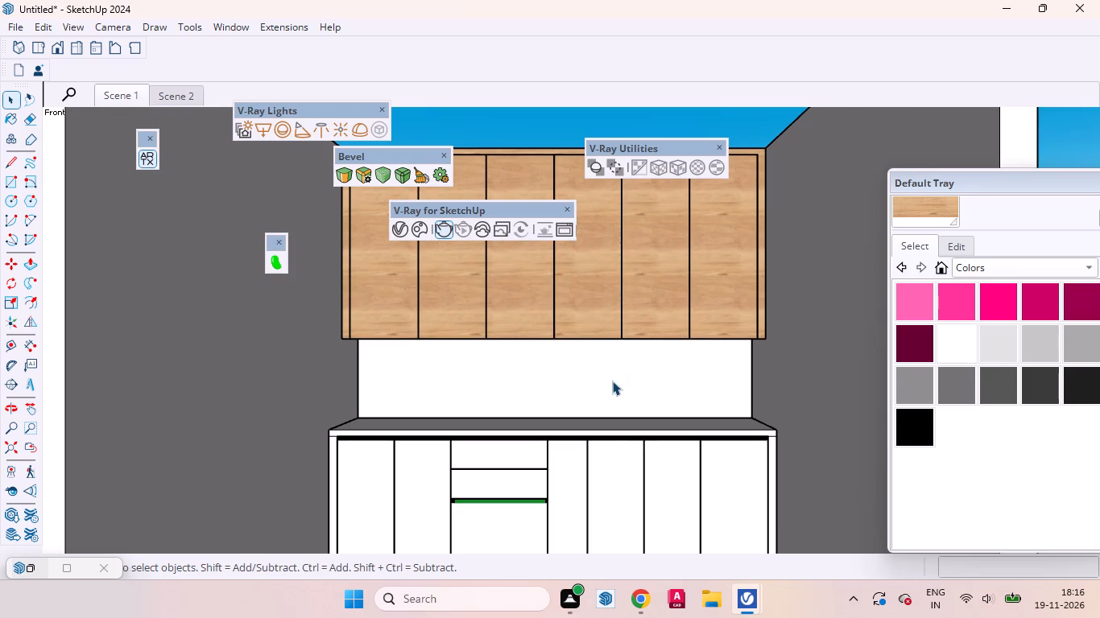
scroll(171, 97, "up", 1)
right_click(171, 97)
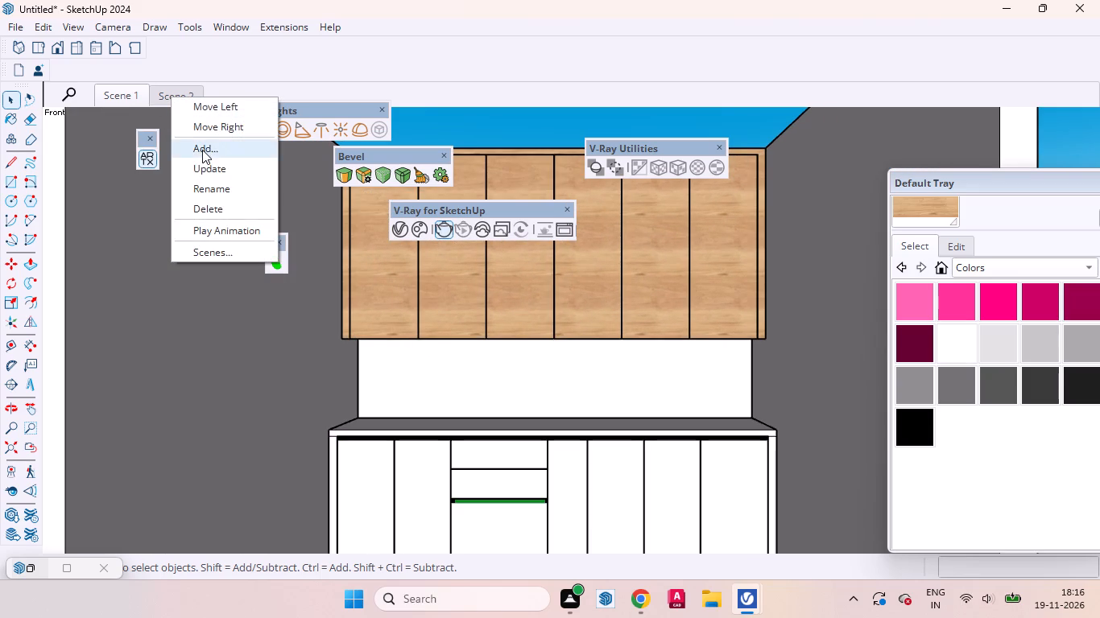
left_click(203, 154)
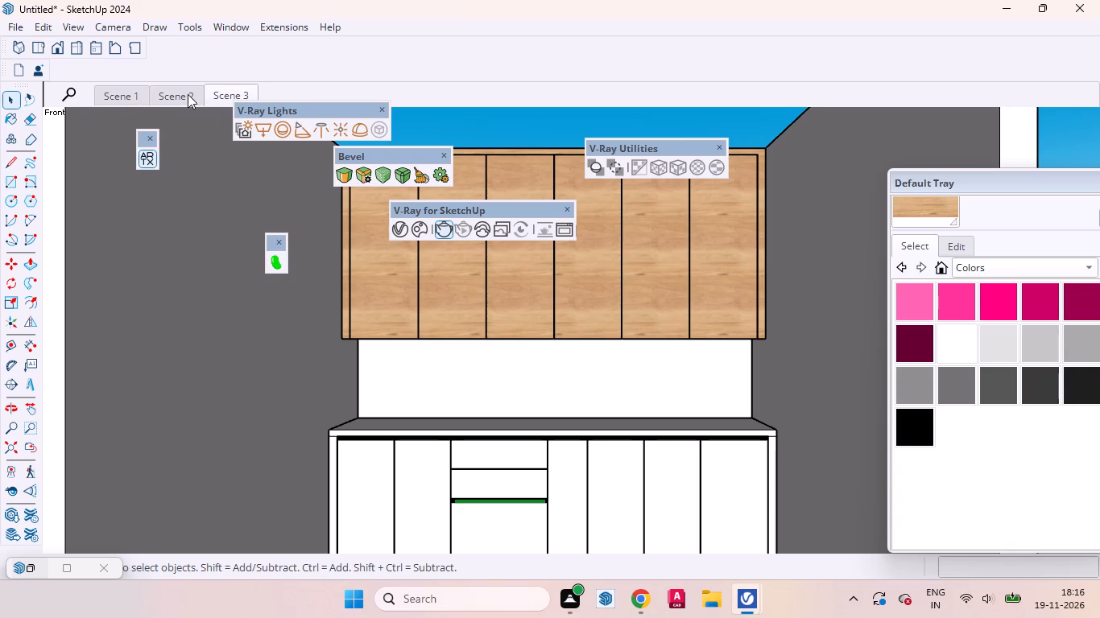
left_click(188, 94)
left_click(209, 96)
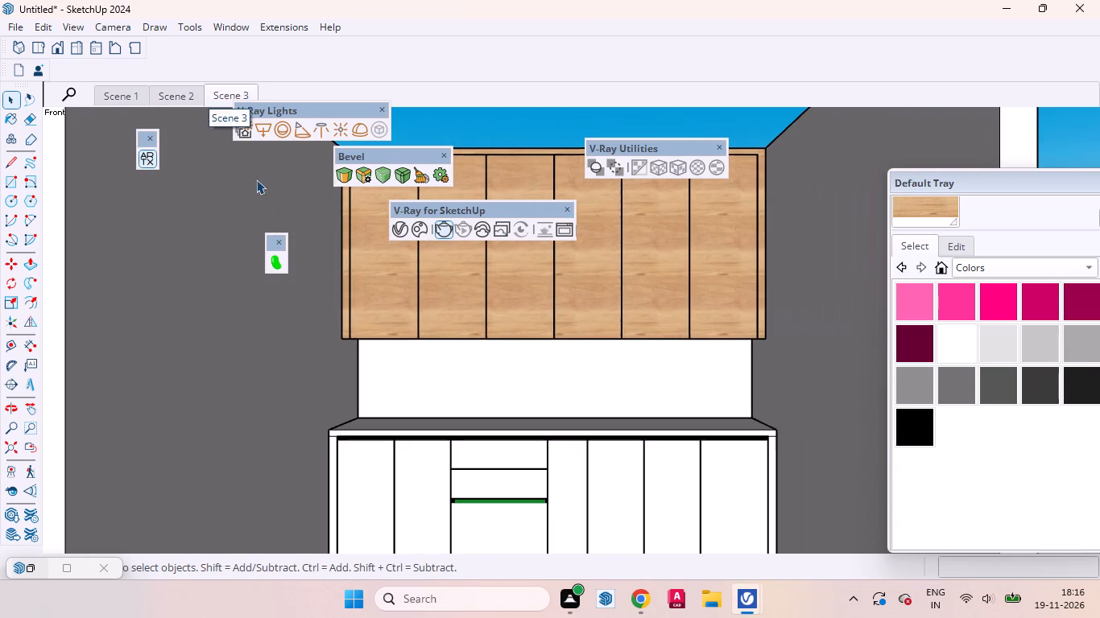
Open the V-Ray Asset Editor and sample the white material from the base cabinet's countertop.
middle_click_drag(612, 360, 591, 597)
scroll(507, 397, "down", 6)
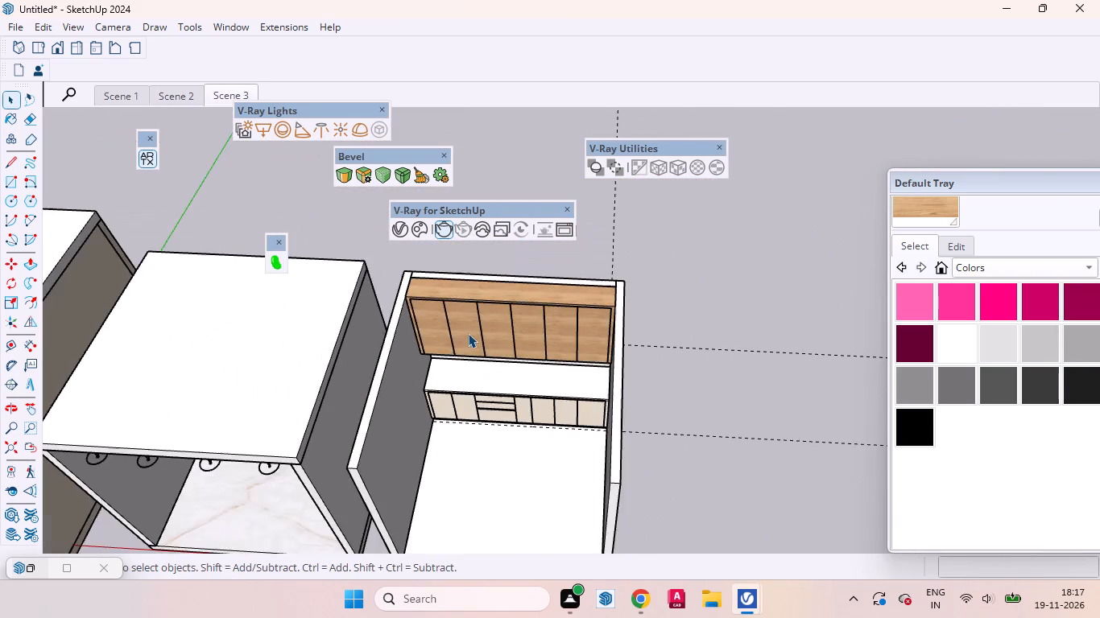
scroll(468, 333, "down", 8)
scroll(522, 327, "up", 1)
scroll(522, 332, "down", 1)
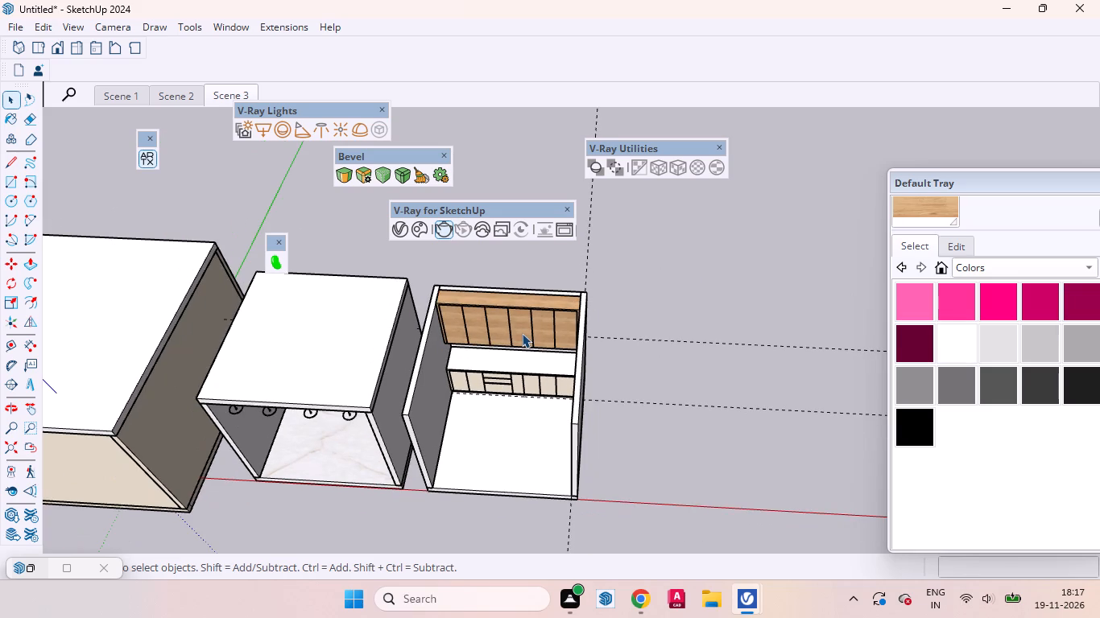
scroll(482, 391, "up", 16)
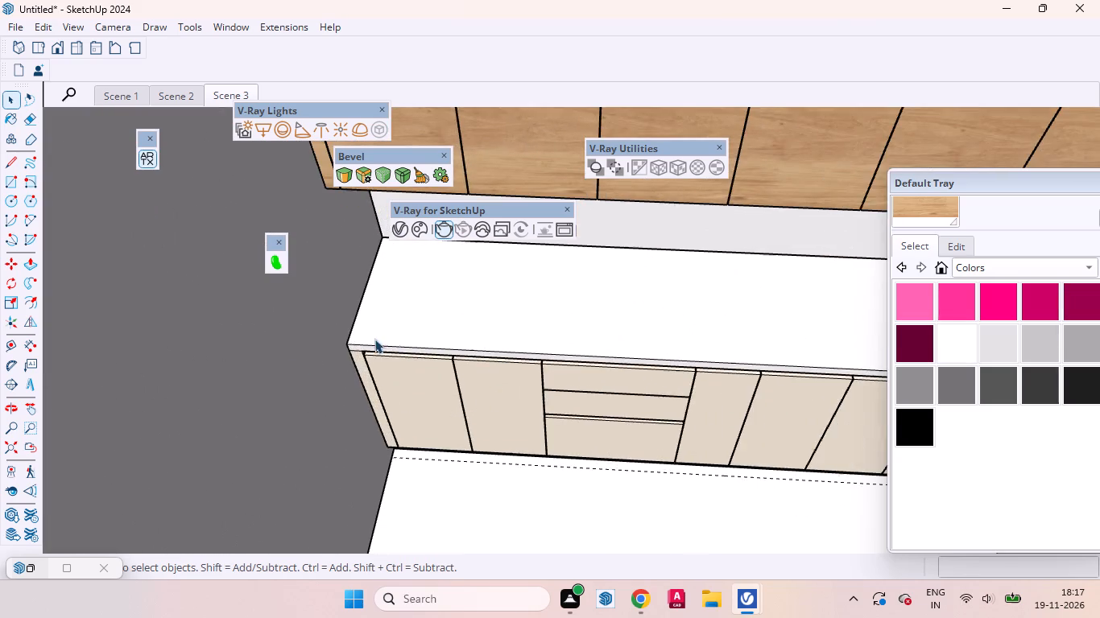
scroll(303, 358, "down", 9)
left_click(395, 229)
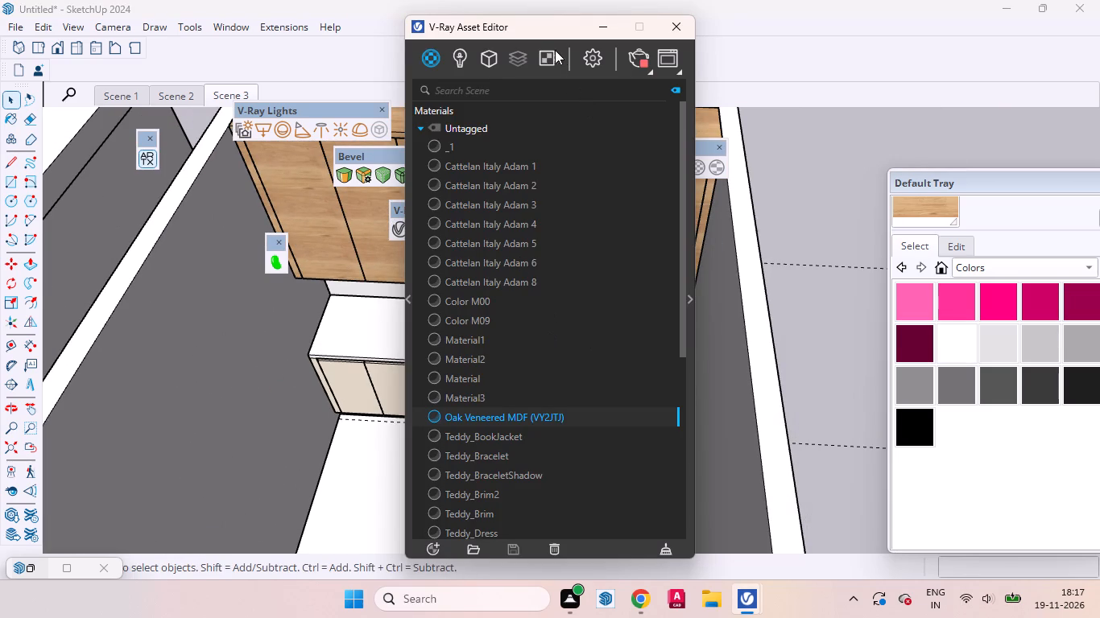
left_click_drag(545, 31, 126, 198)
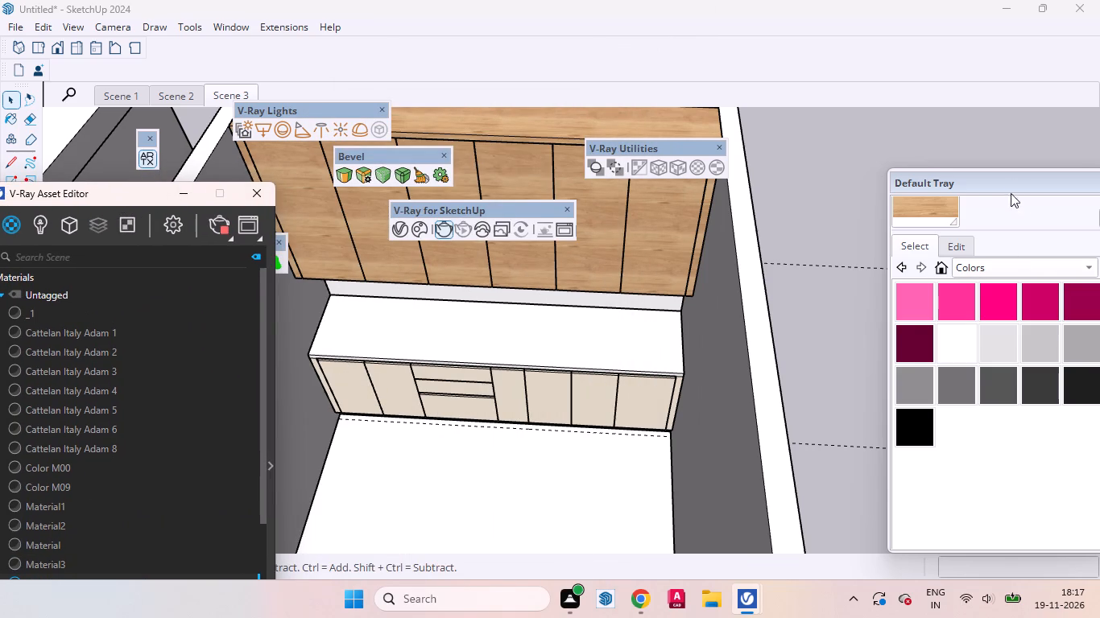
left_click_drag(1011, 180, 771, 132)
left_click(868, 197)
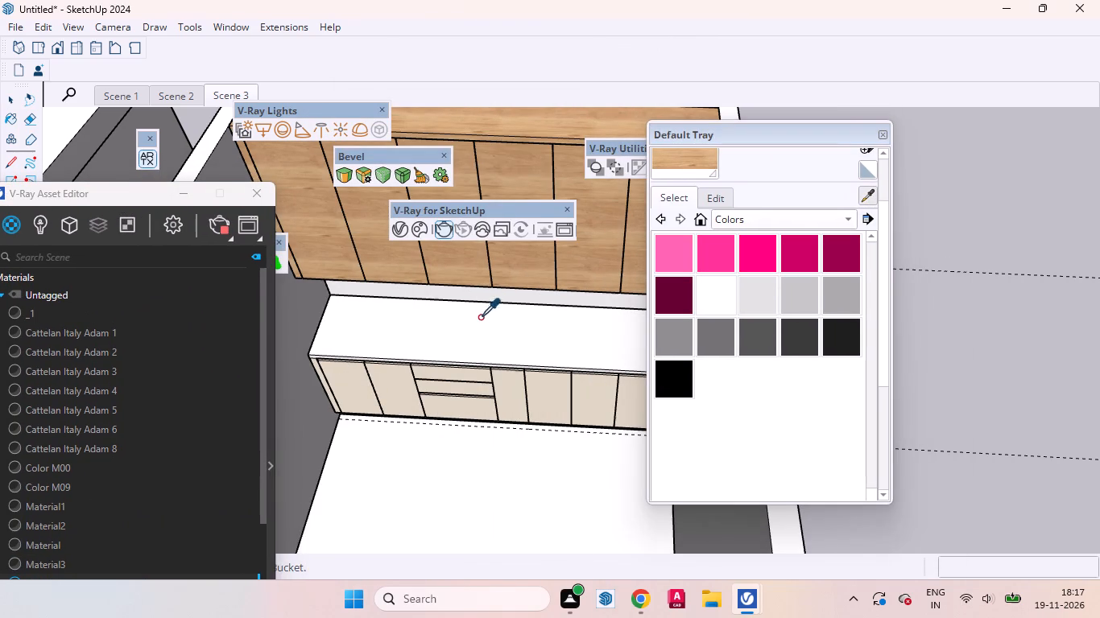
left_click(478, 335)
Show the settings of the Color M00 material and make it editable in V-Ray.
left_click_drag(760, 126, 972, 78)
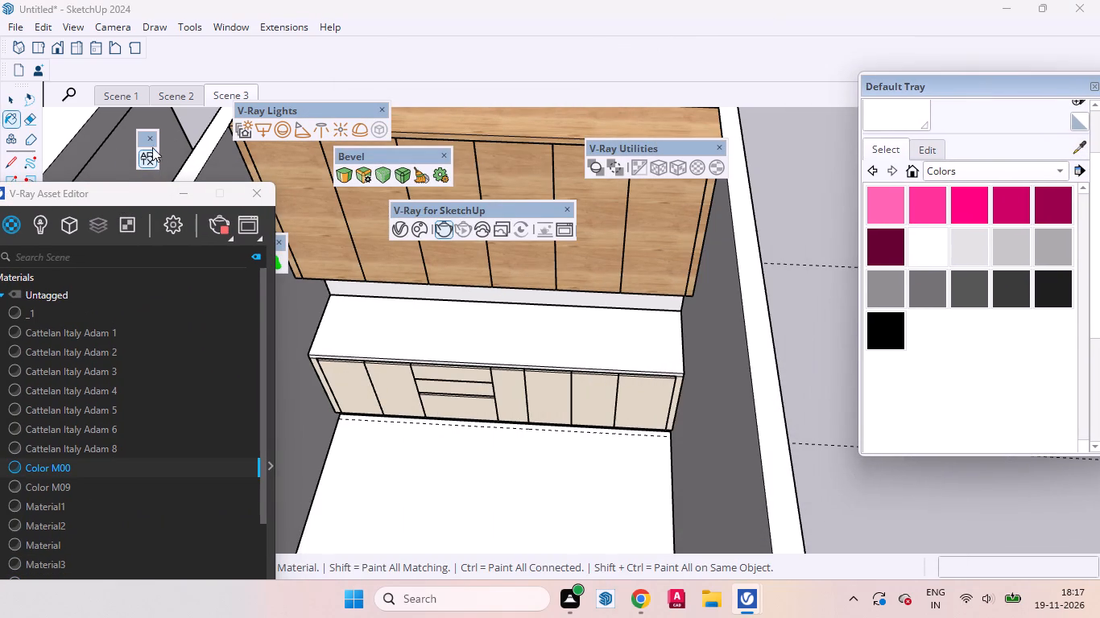
left_click_drag(110, 192, 308, 56)
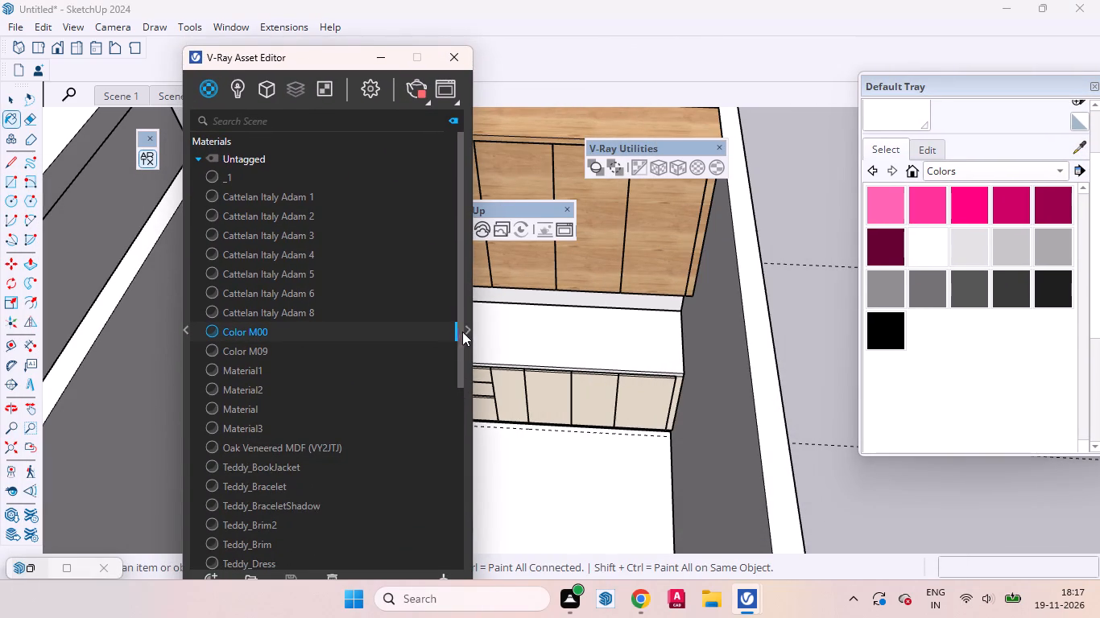
left_click(469, 332)
left_click_drag(543, 63, 488, 39)
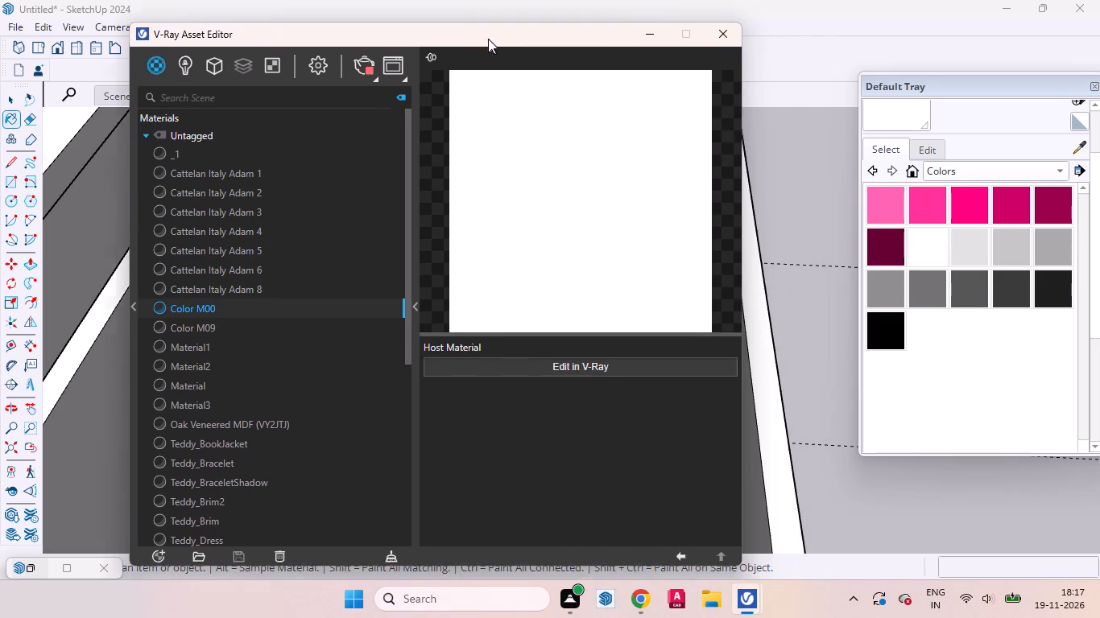
left_click_drag(488, 39, 480, 23)
left_click(532, 356)
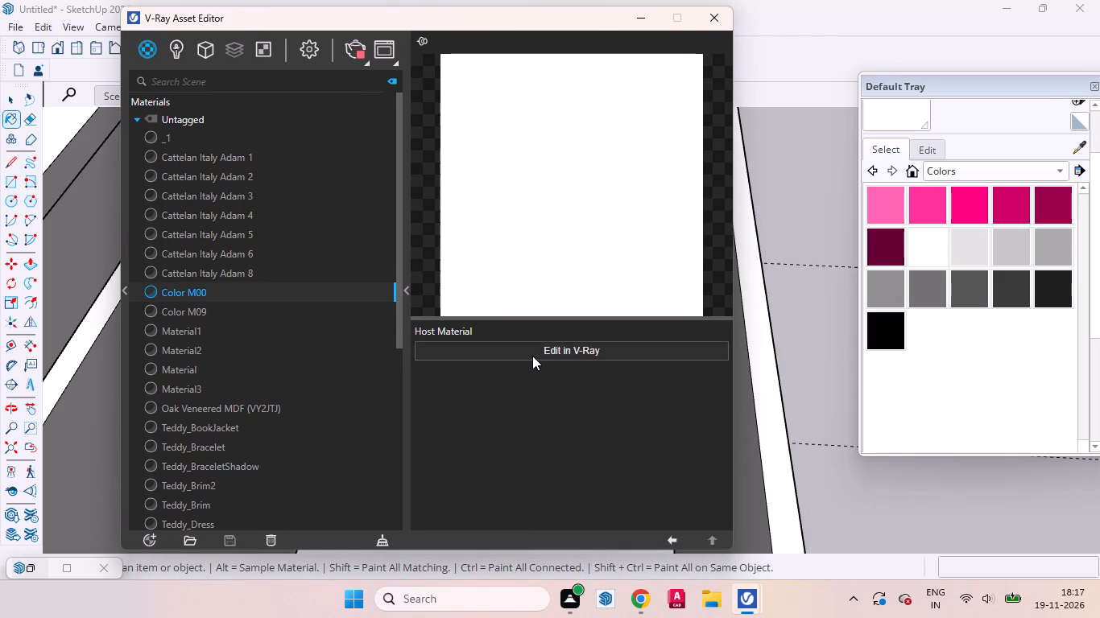
Raise the Refraction Color of Color M00 from black to a lighter grey, minimise the Asset Editor and leave the Paint Bucket.
scroll(532, 356, "down", 2)
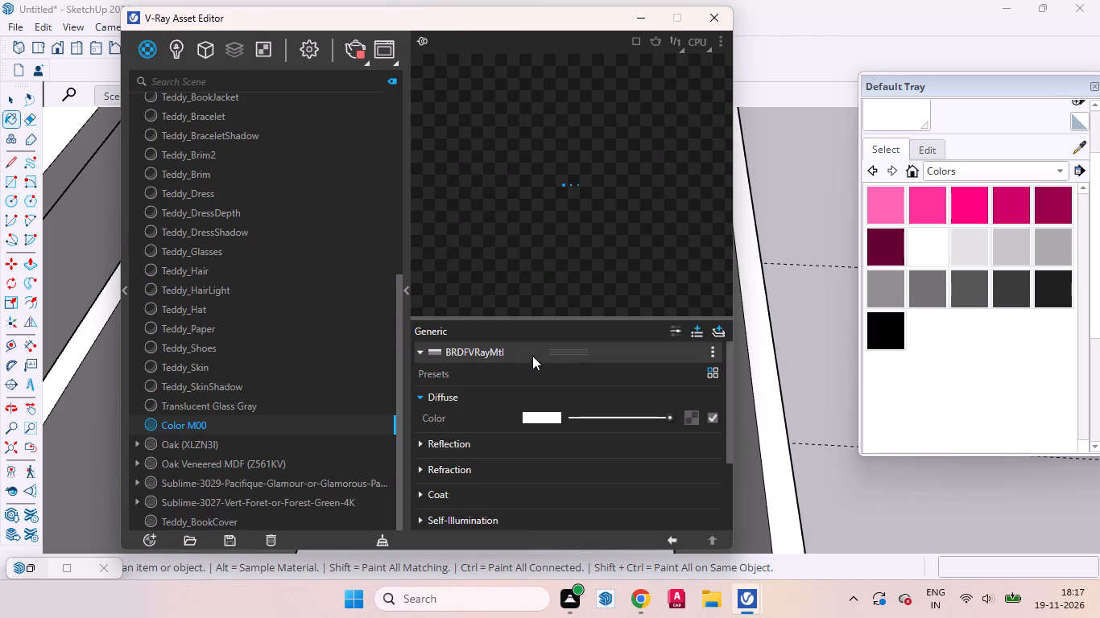
left_click(491, 366)
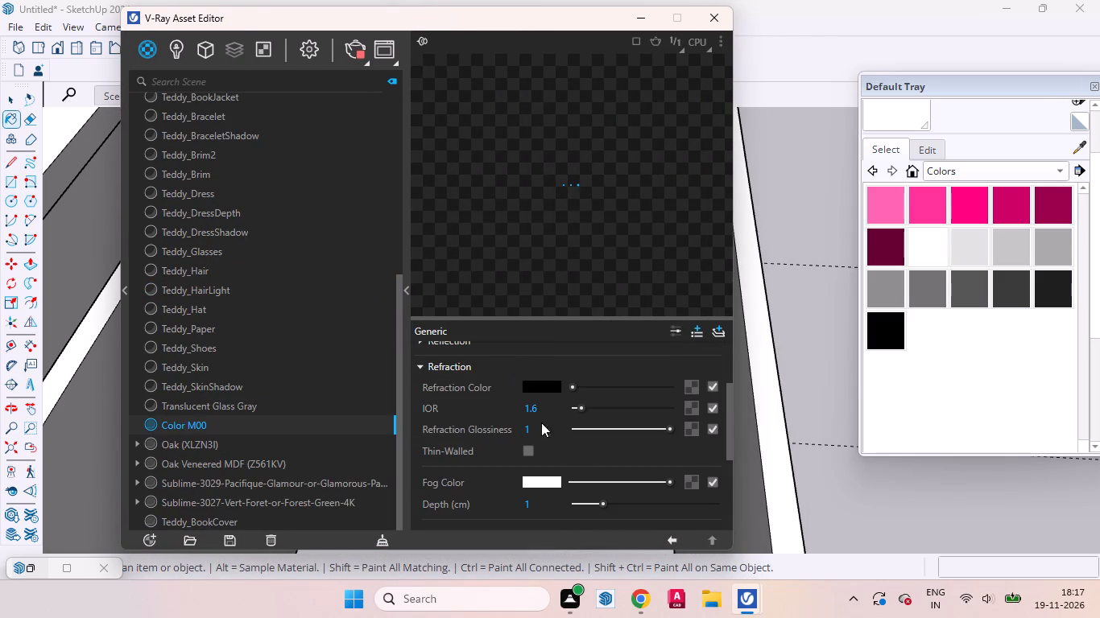
left_click_drag(573, 384, 635, 388)
left_click(406, 290)
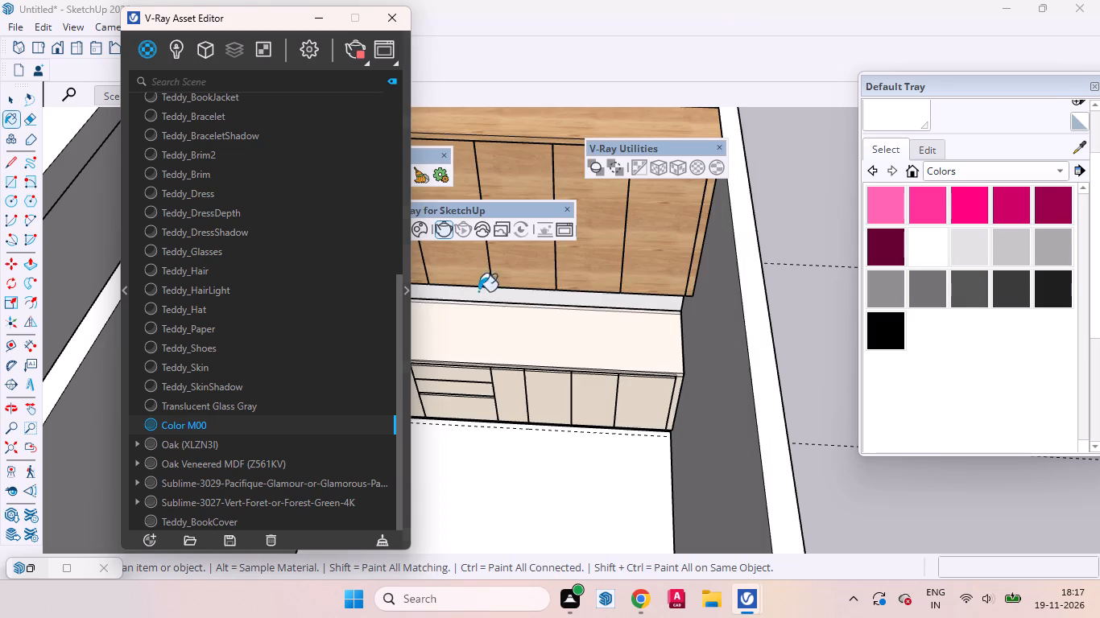
left_click(324, 27)
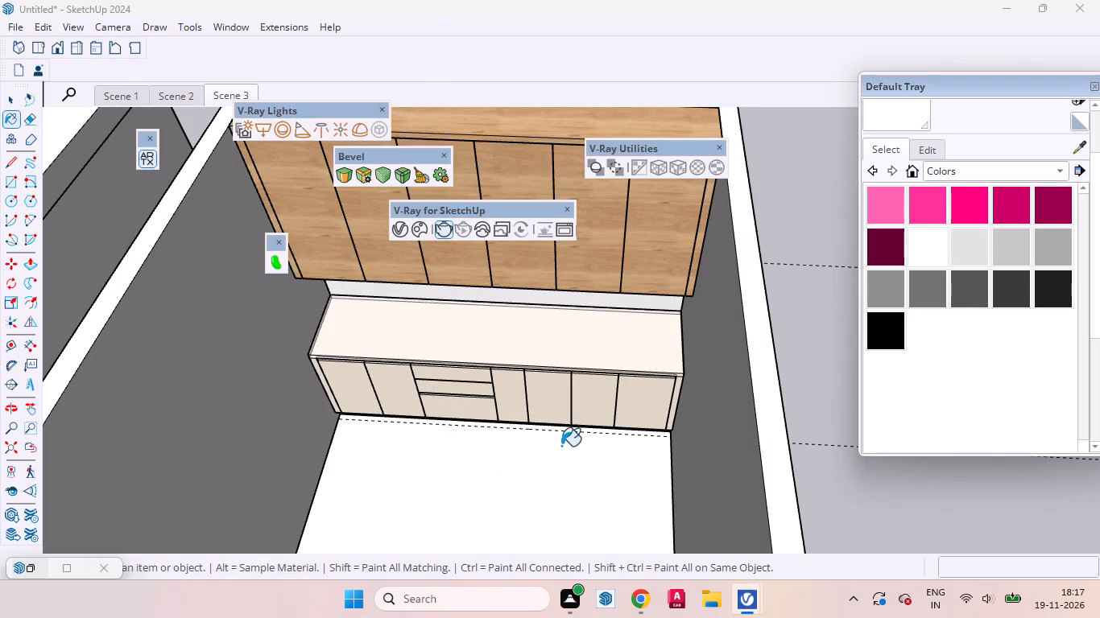
left_click(4, 95)
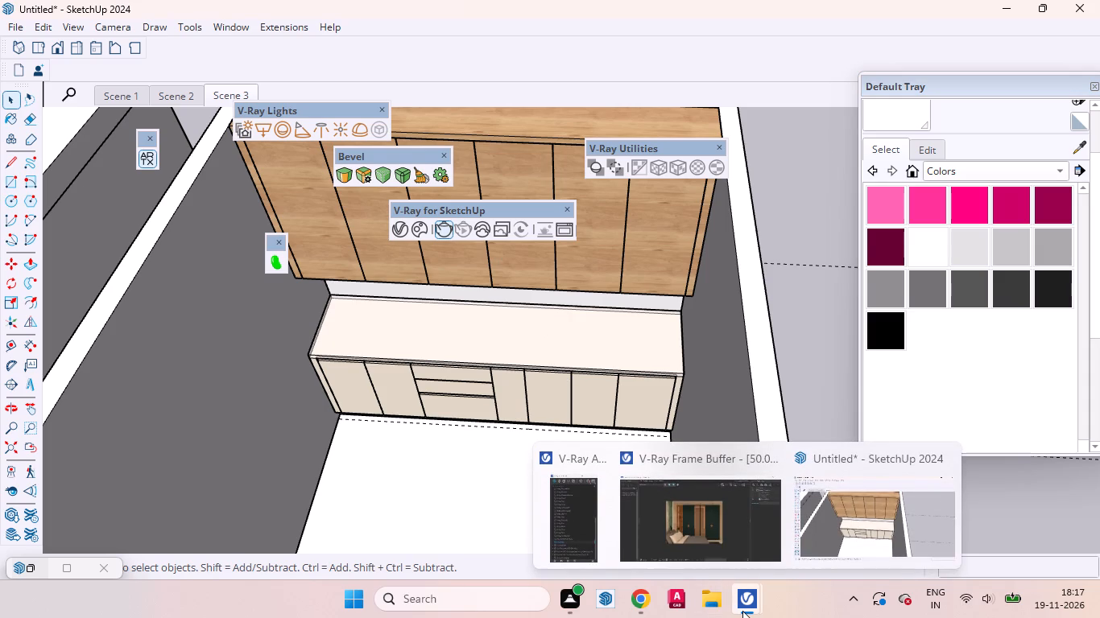
Check the bedroom wardrobe render in the V-Ray Frame Buffer, then return to SketchUp and look over the new room.
left_click(721, 549)
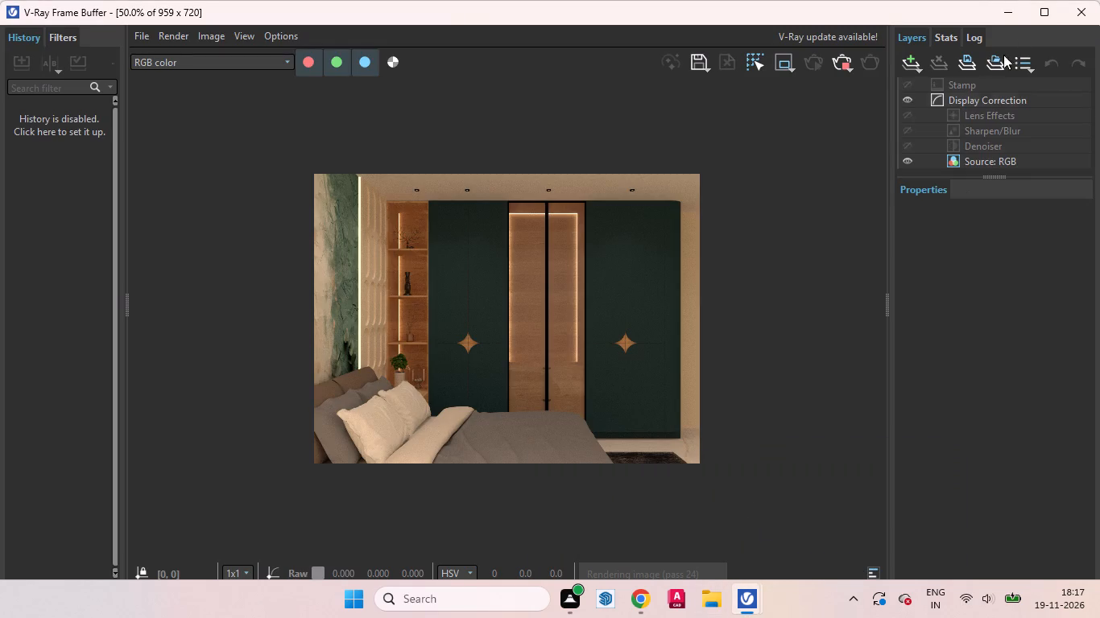
left_click(1004, 10)
scroll(671, 276, "down", 3)
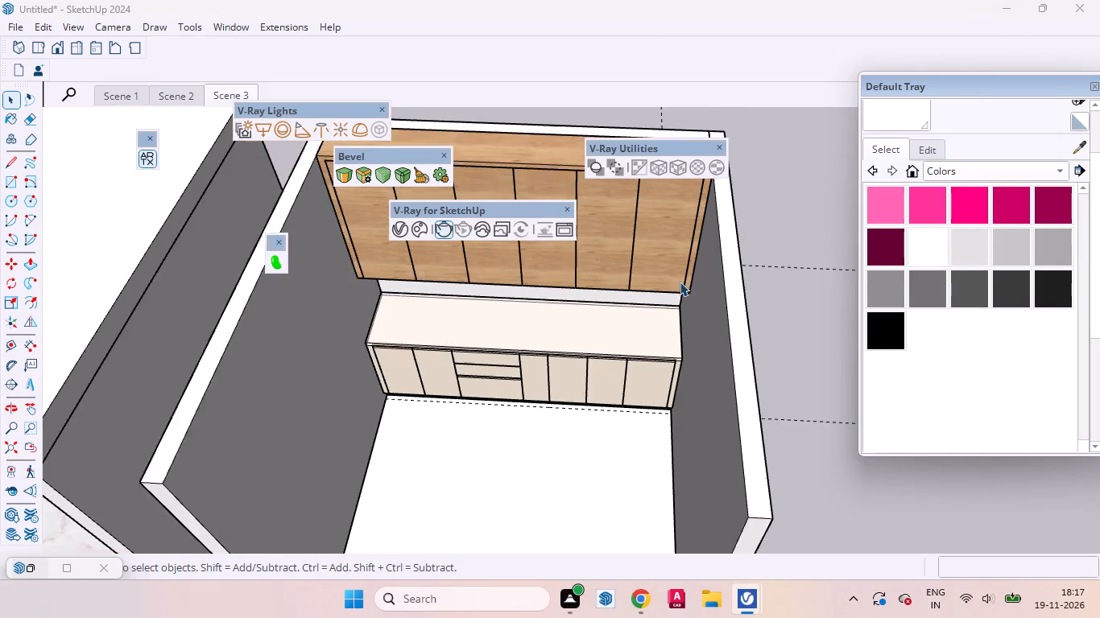
scroll(689, 286, "up", 1)
scroll(694, 287, "down", 1)
scroll(697, 288, "up", 1)
scroll(698, 288, "down", 4)
middle_click_drag(659, 342, 663, 261)
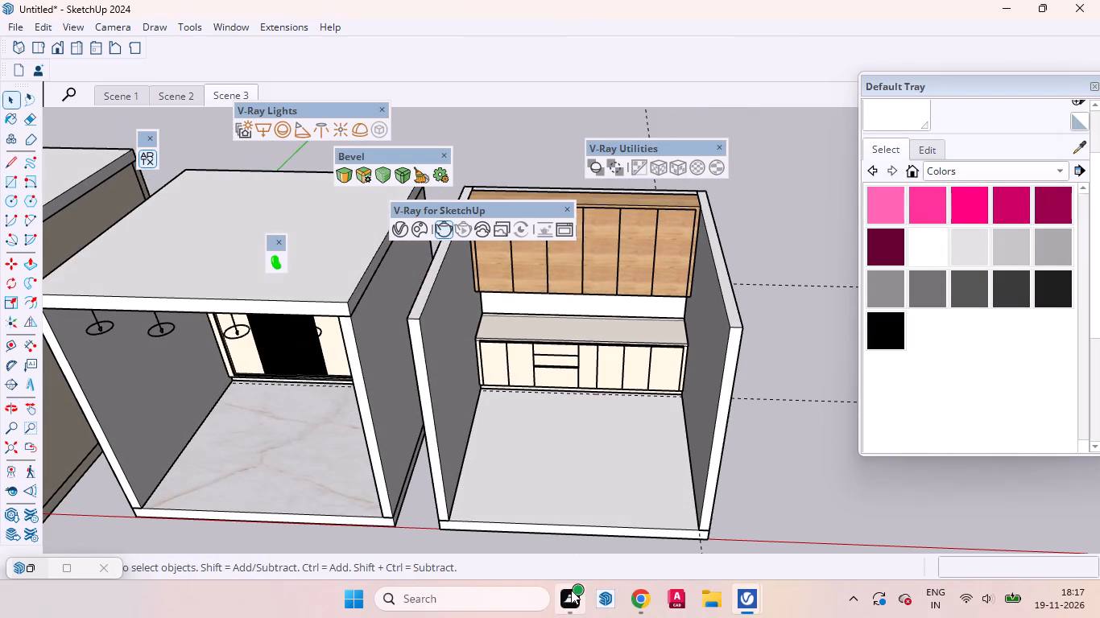
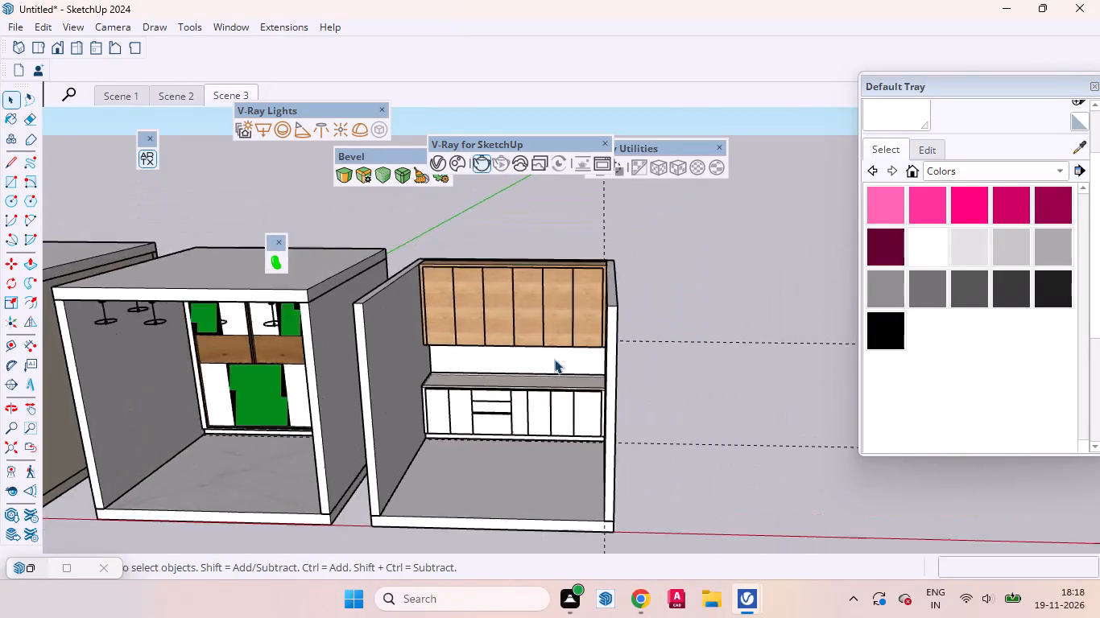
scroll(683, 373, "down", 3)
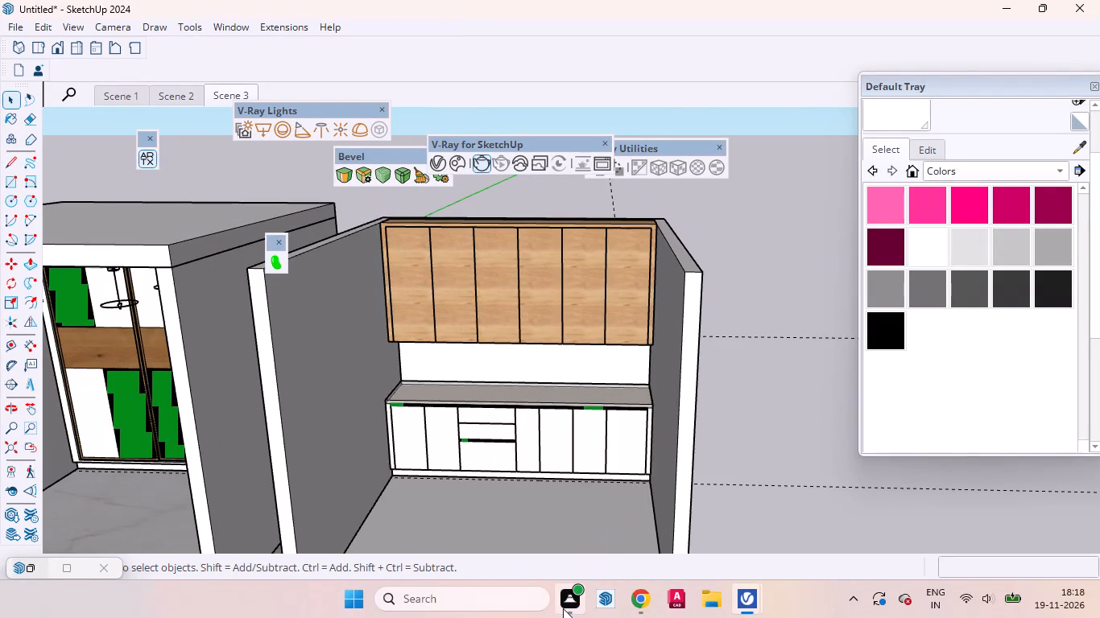
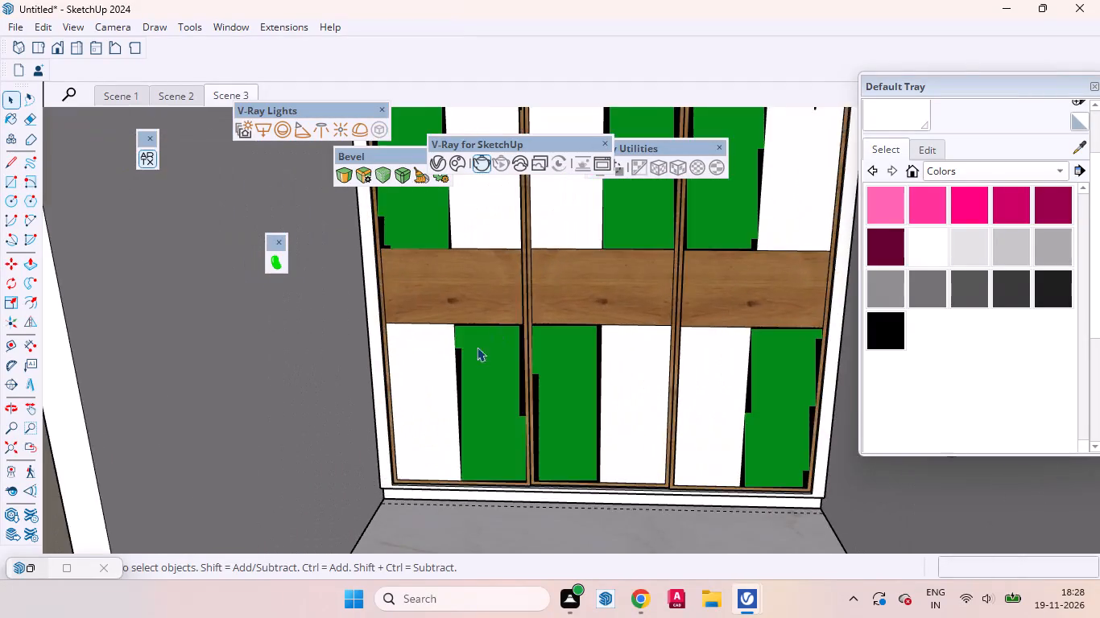
Check the bedroom wardrobe render's progress in the V-Ray Frame Buffer, including the shelves and doors up close.
scroll(466, 362, "down", 9)
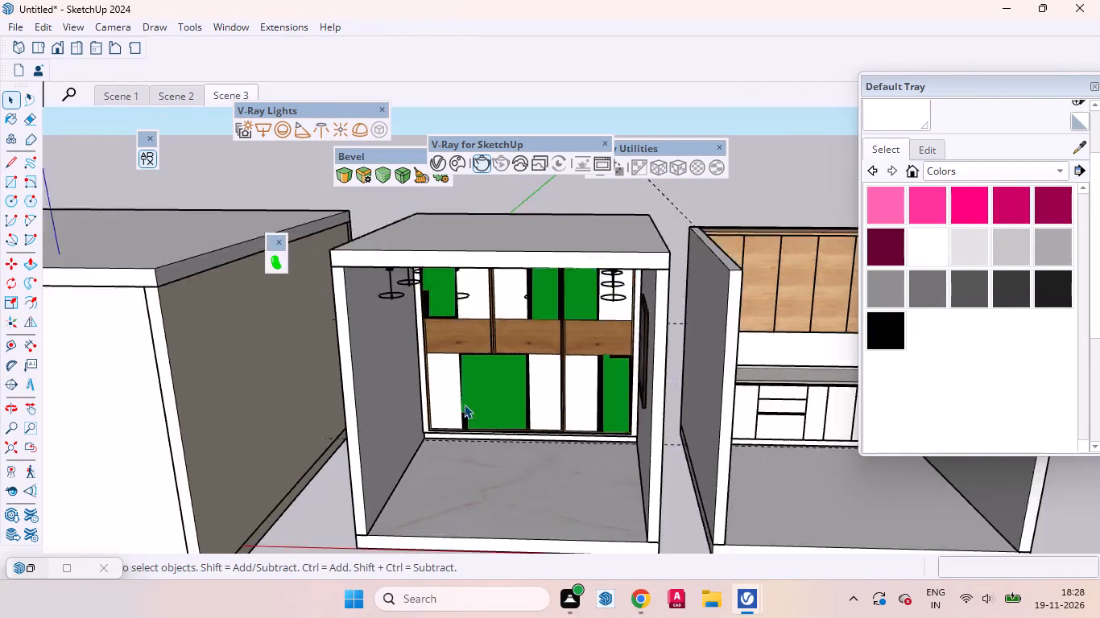
scroll(464, 404, "down", 6)
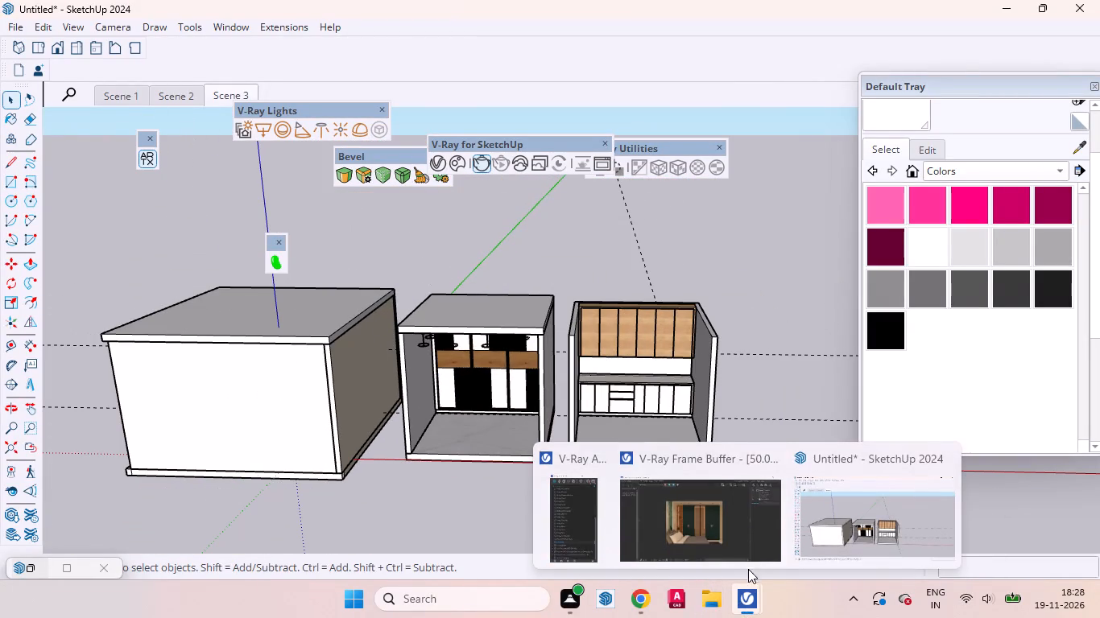
left_click(734, 533)
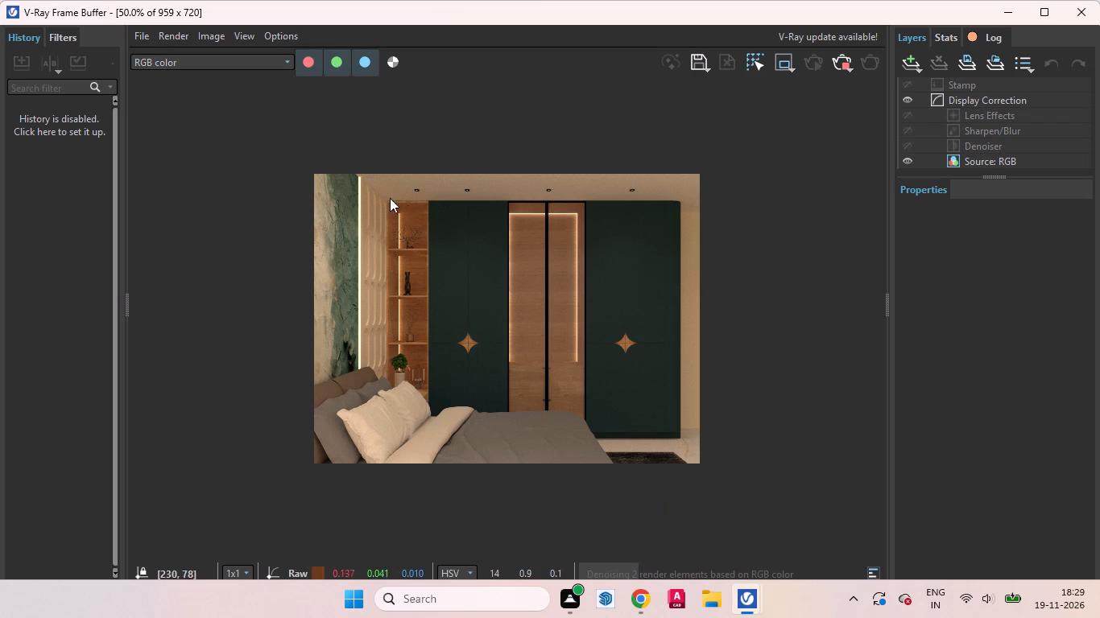
scroll(369, 282, "up", 1)
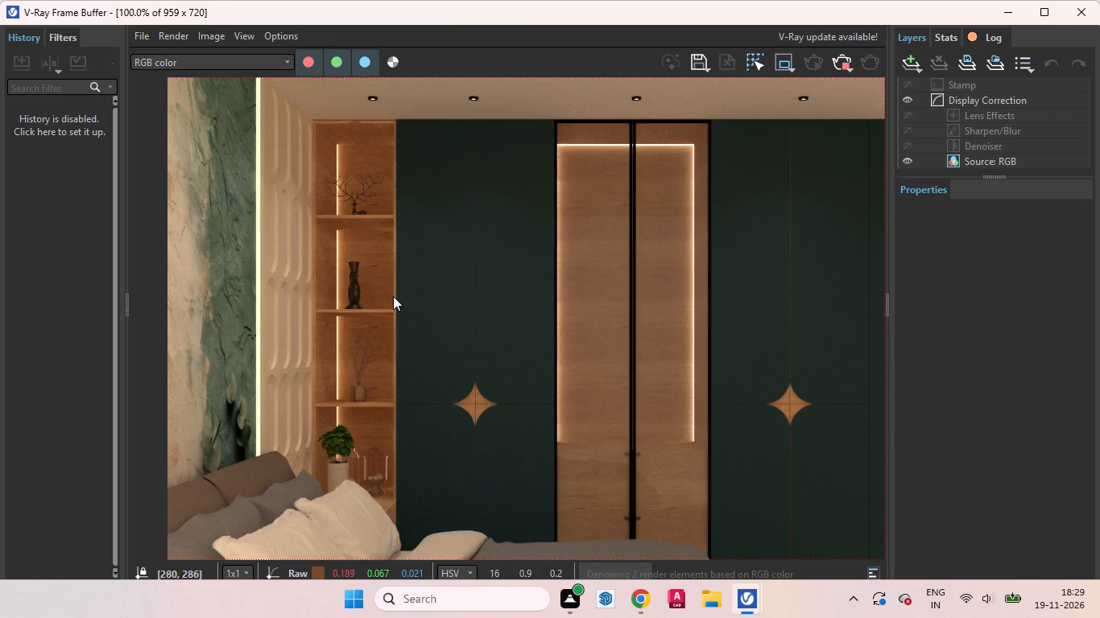
scroll(396, 304, "down", 1)
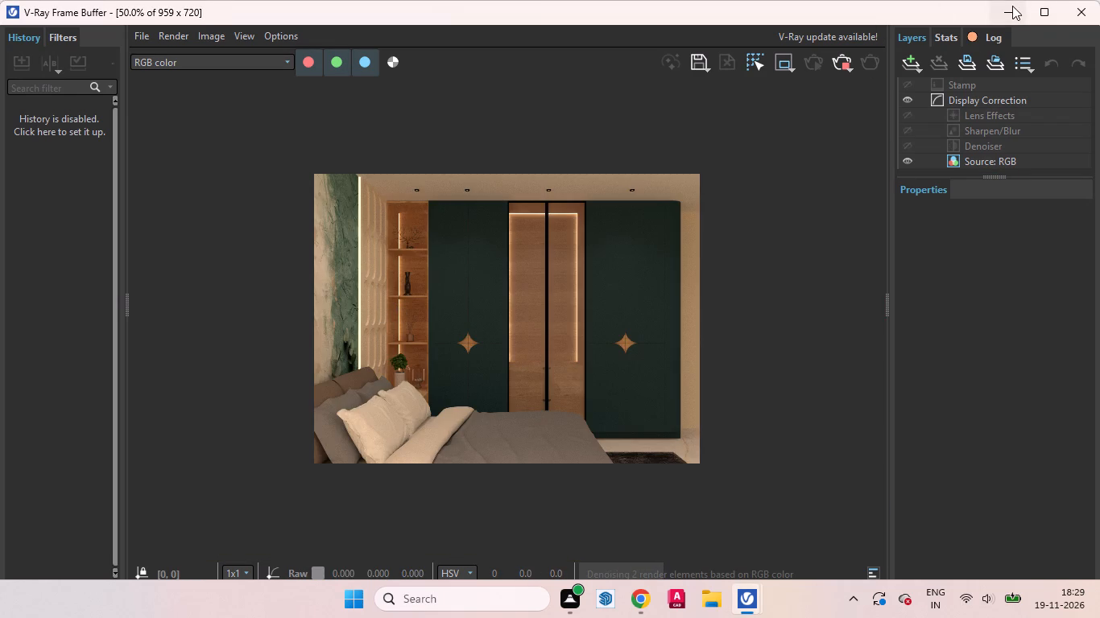
left_click(1012, 6)
Start a new group and draw a 10' by 10' rectangle over the open top of the kitchen cabinet room.
scroll(708, 350, "up", 13)
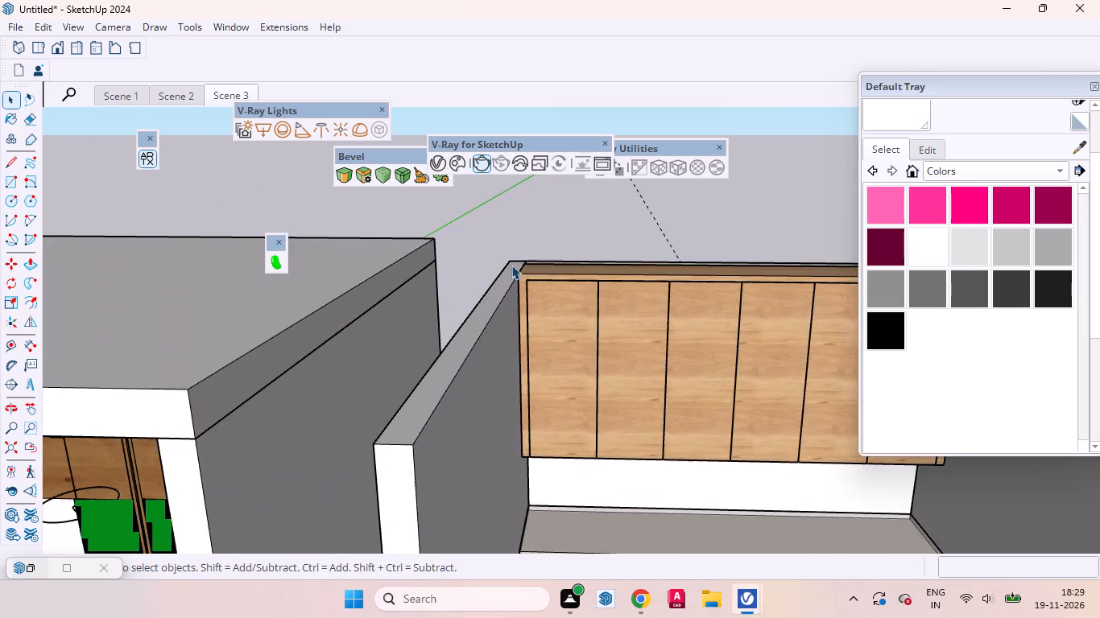
scroll(489, 312, "down", 10)
scroll(436, 428, "up", 1)
scroll(438, 431, "down", 2)
middle_click_drag(537, 389, 524, 491)
scroll(533, 386, "down", 3)
scroll(533, 386, "up", 1)
scroll(531, 389, "down", 8)
right_click(636, 332)
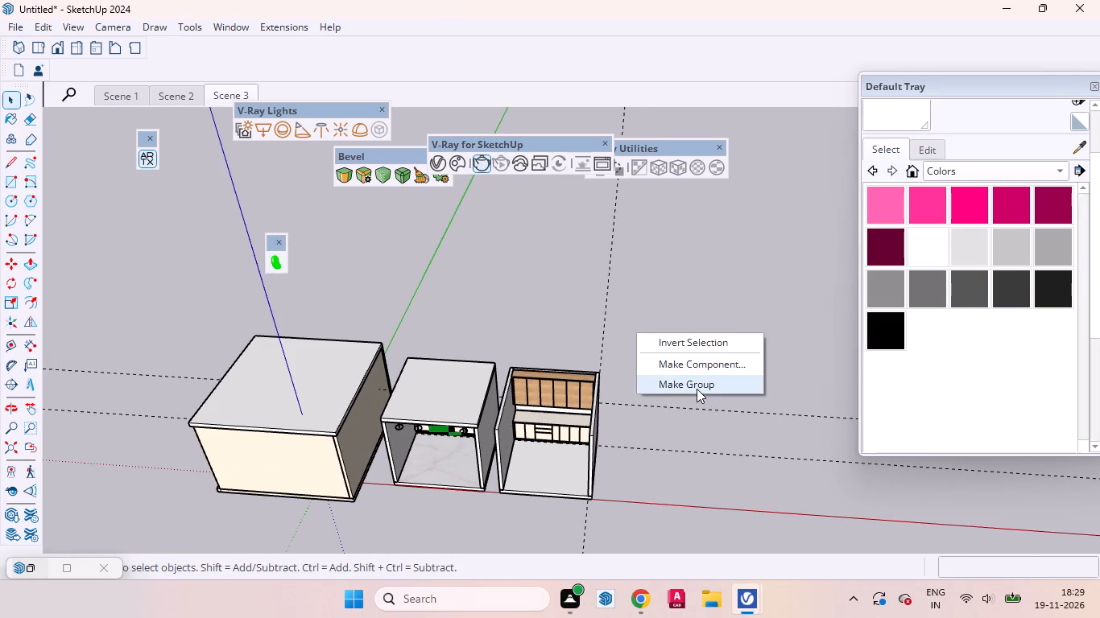
left_click(697, 389)
scroll(475, 372, "up", 14)
key("r")
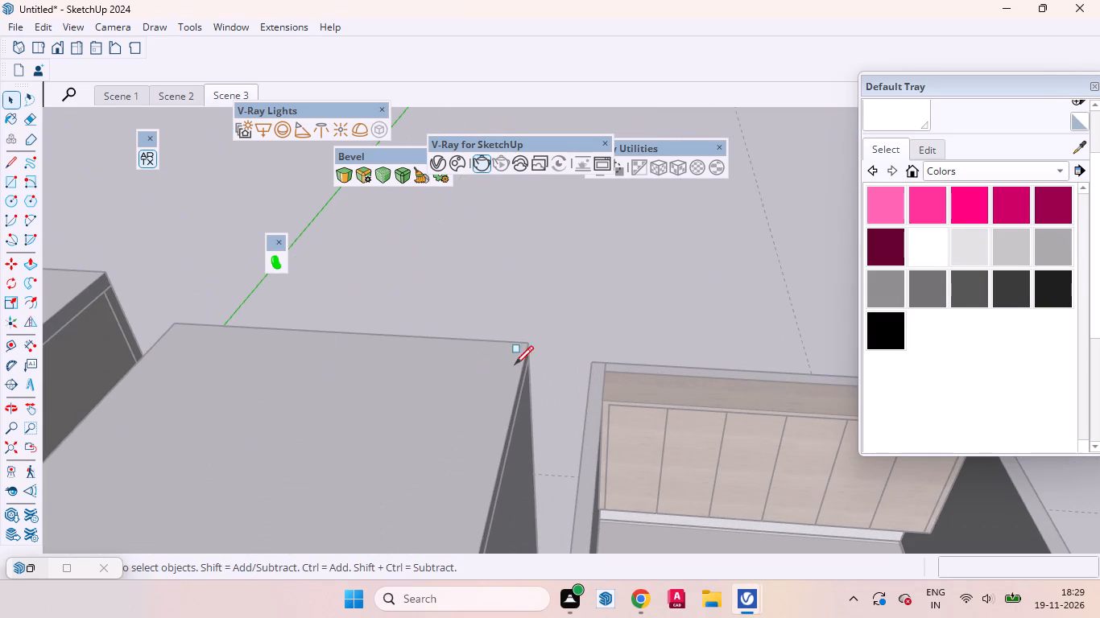
left_click(590, 359)
scroll(534, 366, "down", 5)
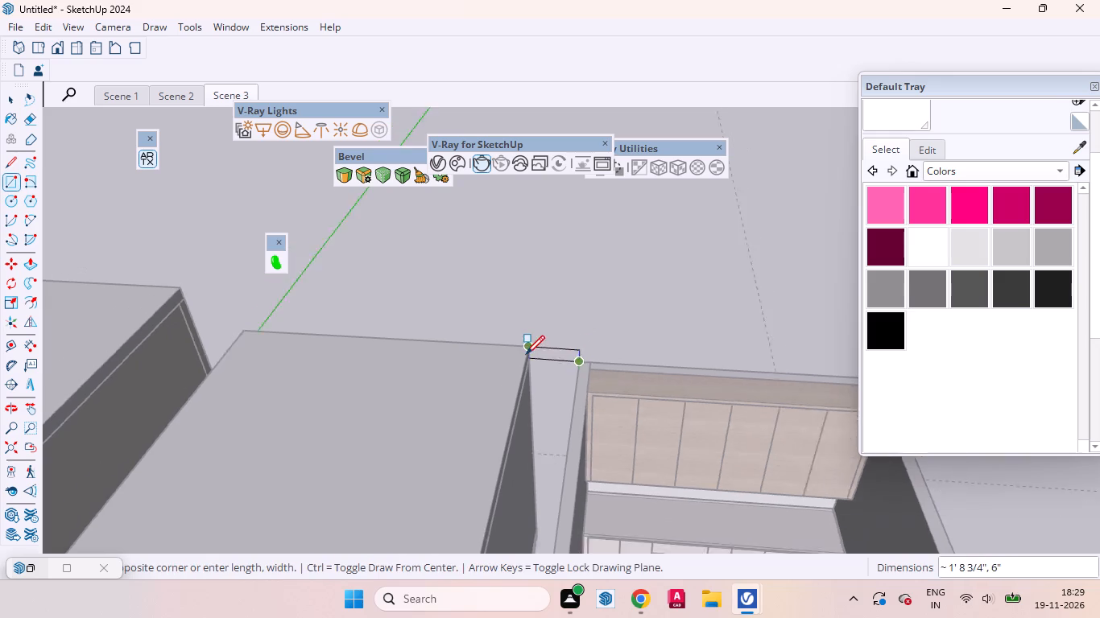
scroll(526, 354, "down", 9)
scroll(650, 435, "up", 3)
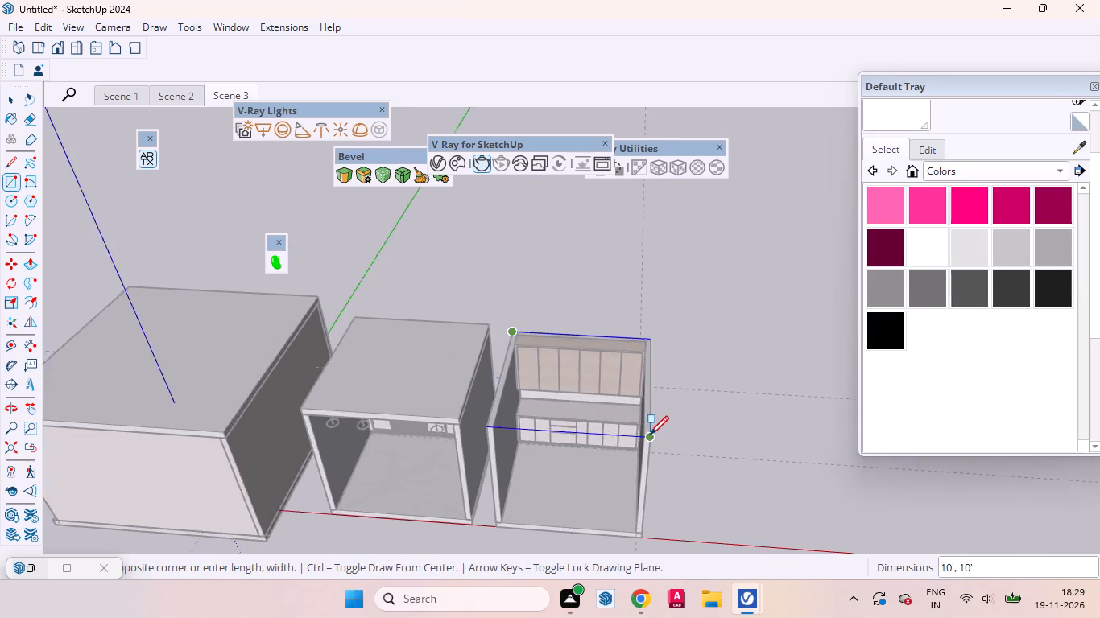
scroll(650, 435, "up", 6)
left_click(653, 435)
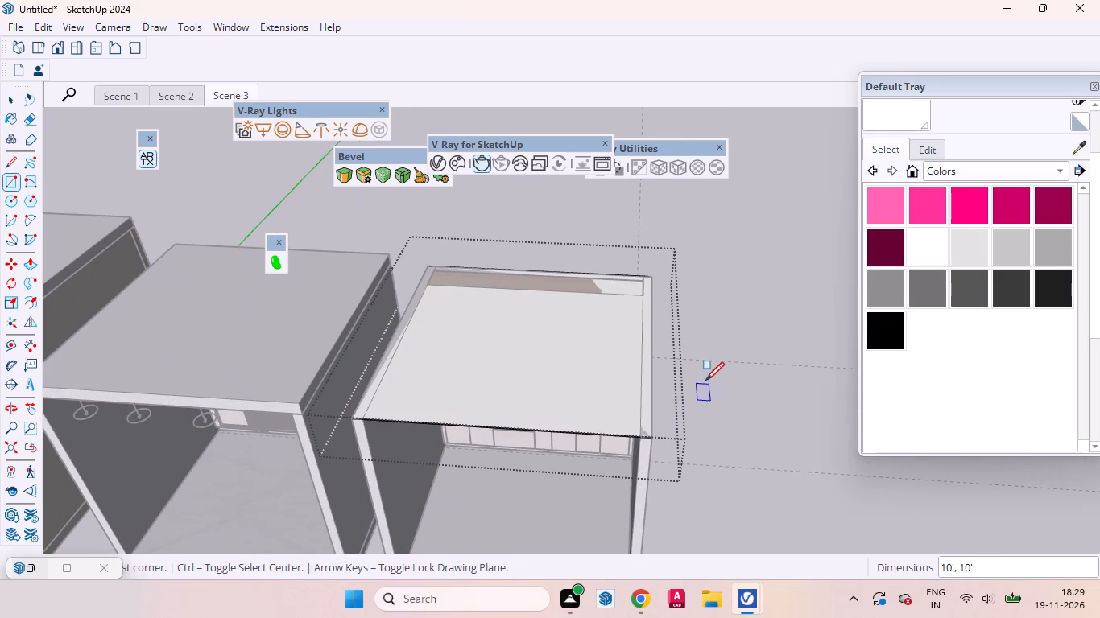
Push/Pull the rectangle up 6" to form the room's ceiling slab, and leave the group.
key("p")
left_click(612, 390)
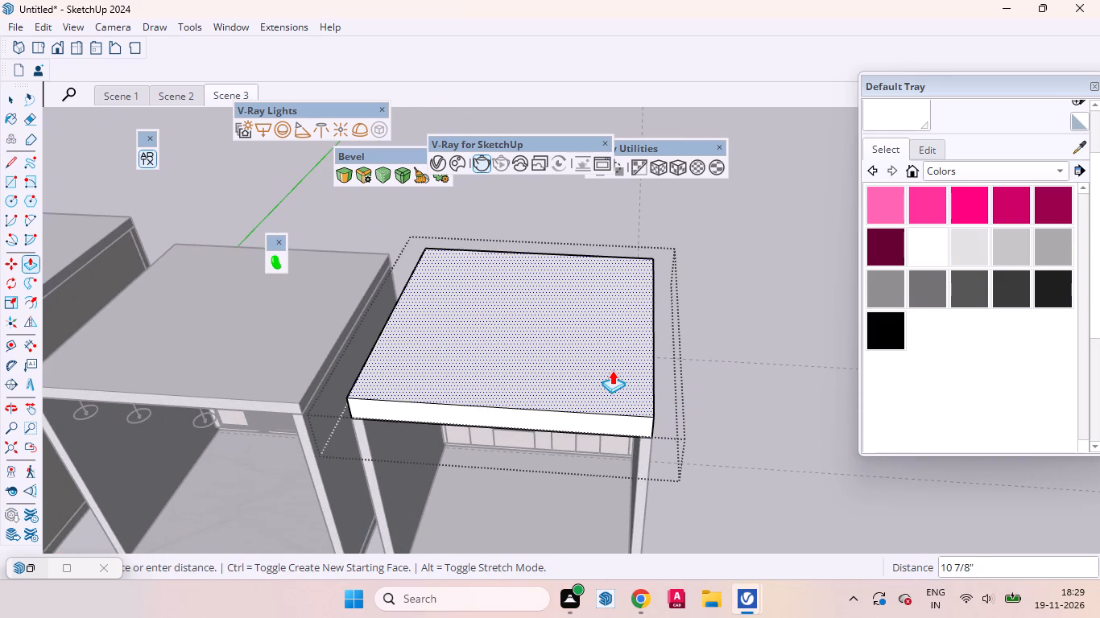
key("6")
key("Return")
key("space")
triple_click(729, 394)
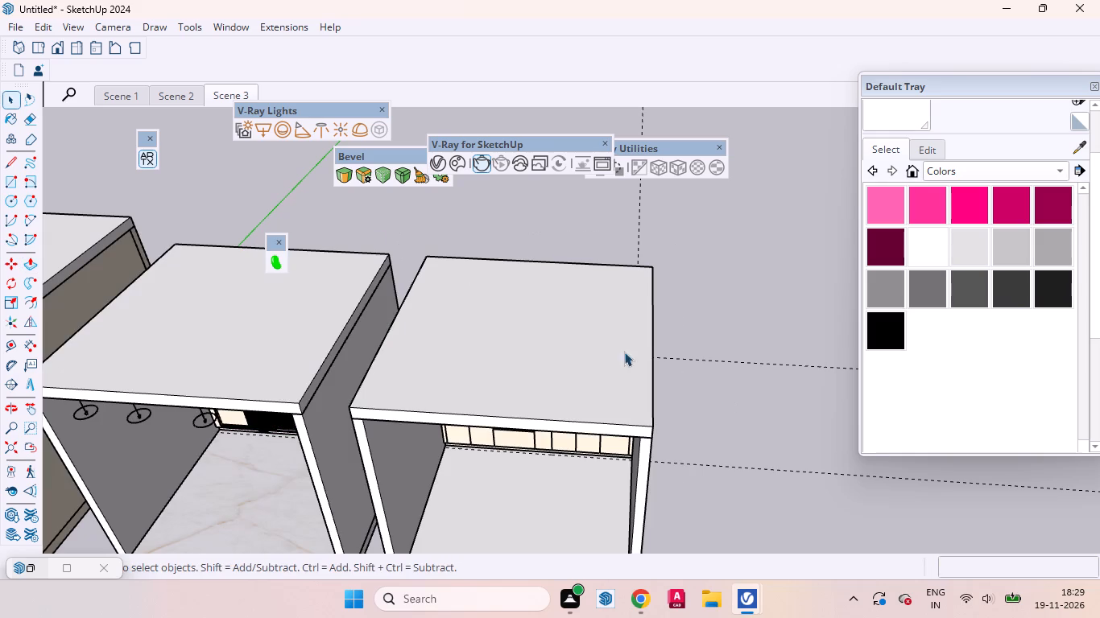
Return to the Scene 3 view of the kitchen cabinets.
left_click(215, 92)
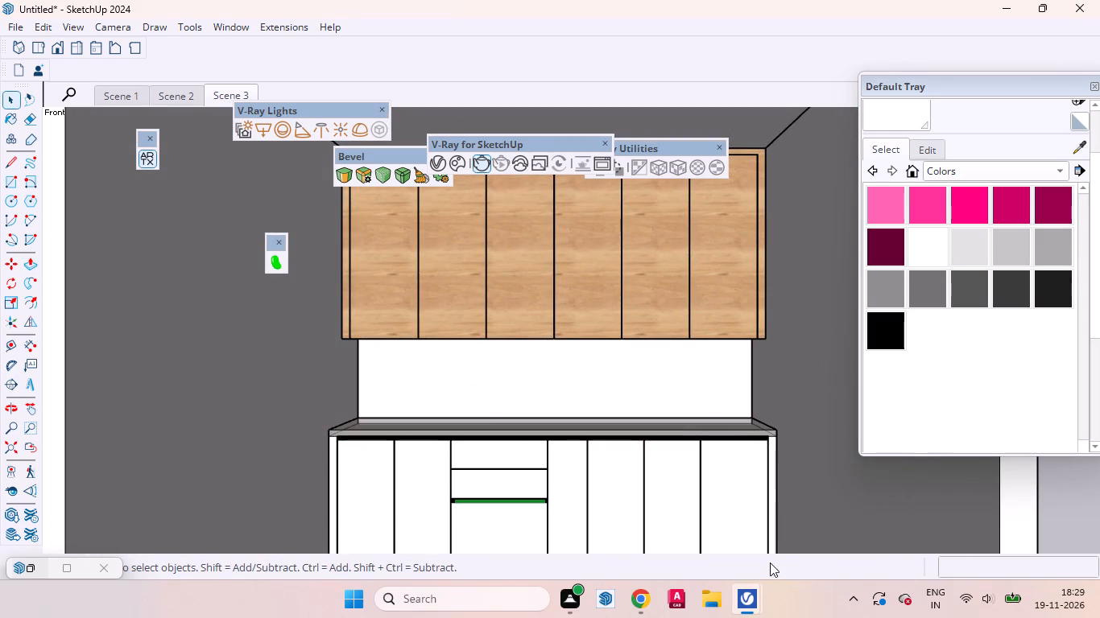
Inspect the bedroom render in the V-Ray Frame Buffer, from the shelves and wardrobe doors to the ceiling and bed.
left_click(746, 525)
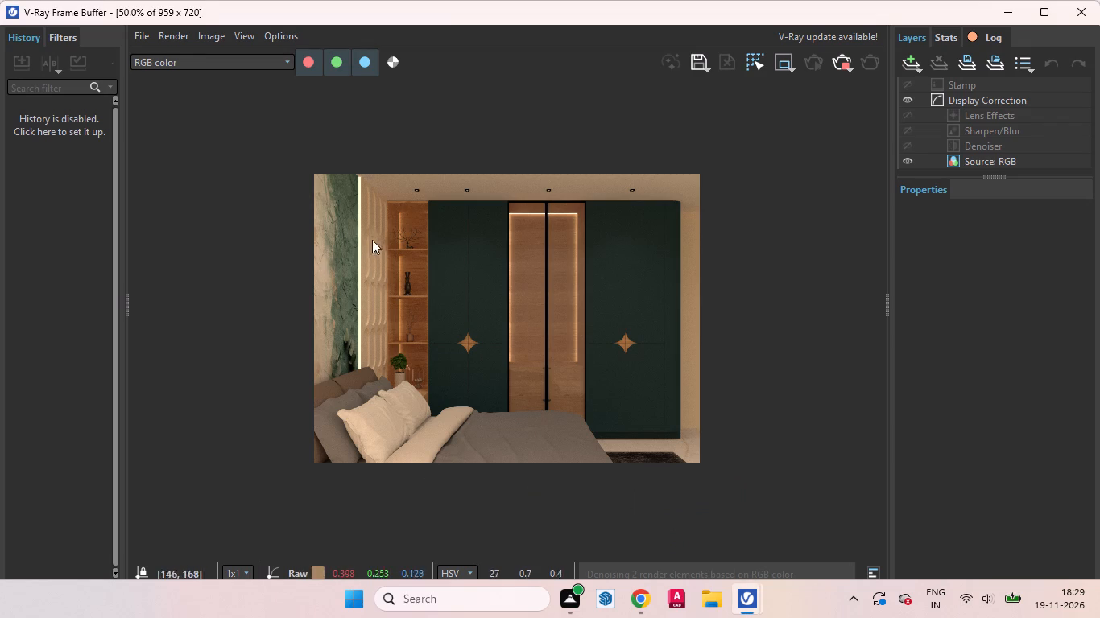
scroll(358, 323, "up", 2)
scroll(354, 338, "down", 1)
middle_click_drag(448, 367, 444, 363)
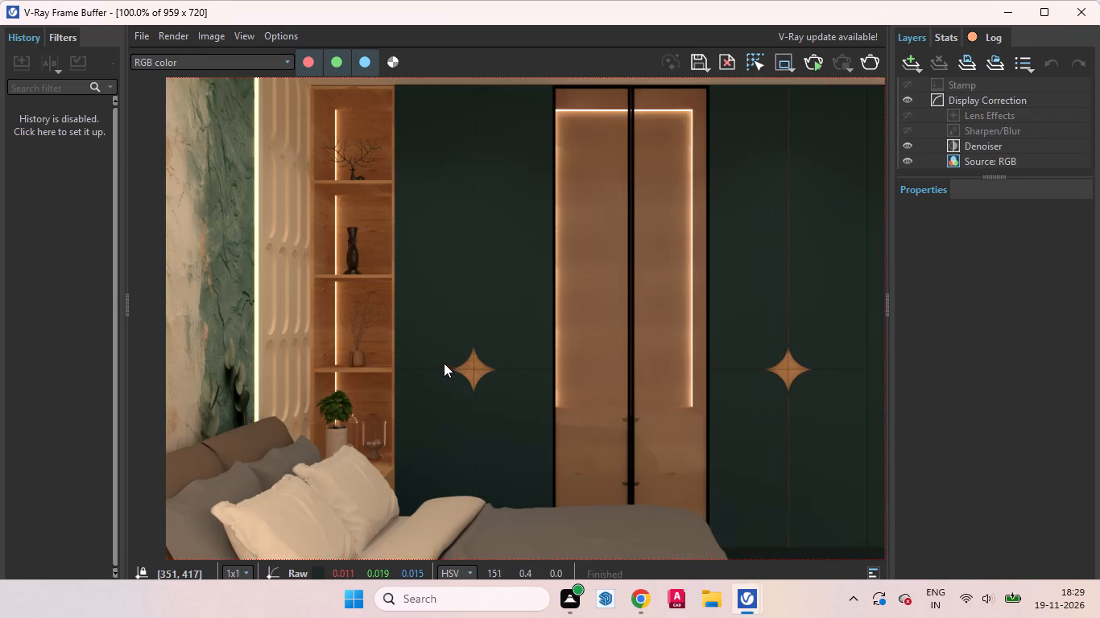
middle_click_drag(444, 363, 385, 282)
middle_click_drag(677, 344, 565, 466)
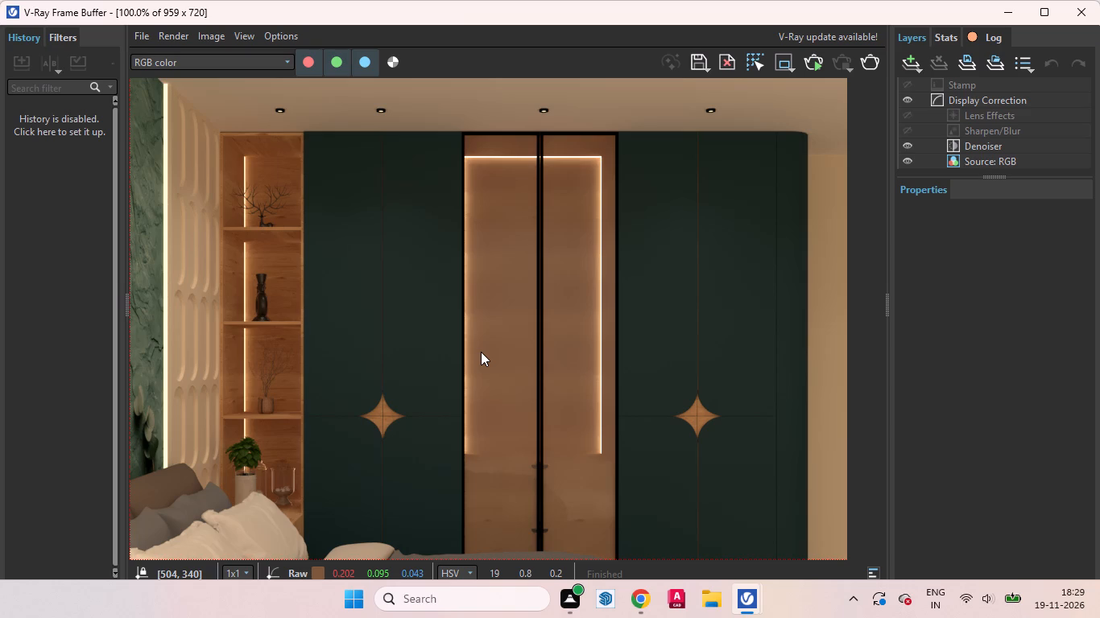
scroll(483, 353, "down", 2)
scroll(483, 353, "up", 2)
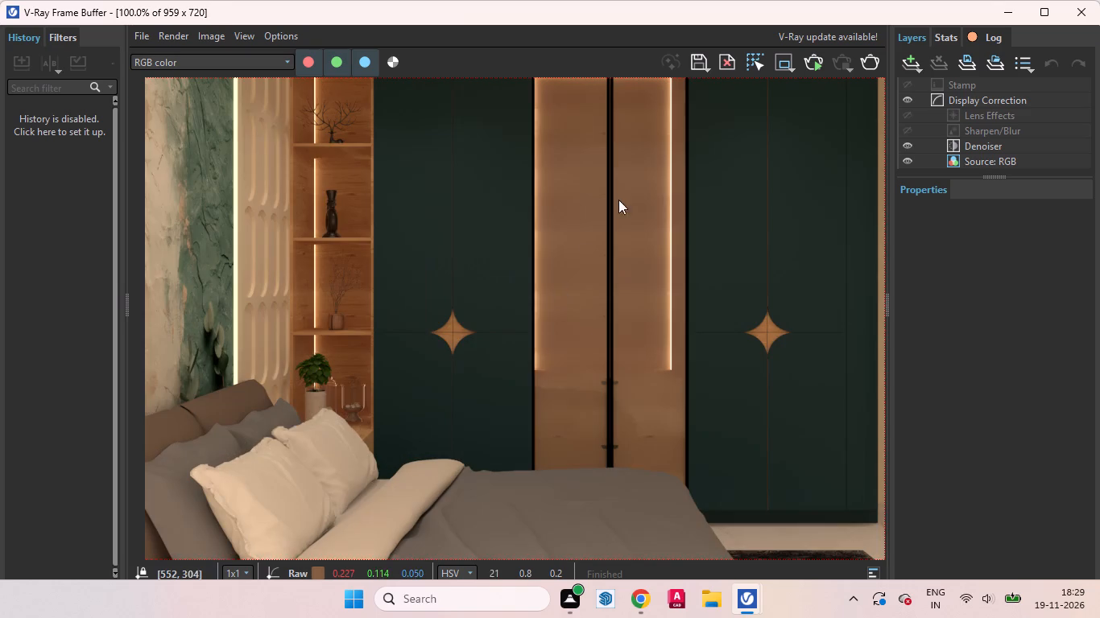
Save the rendered image as a PNG named bedroom in the Documents folder.
left_click(704, 70)
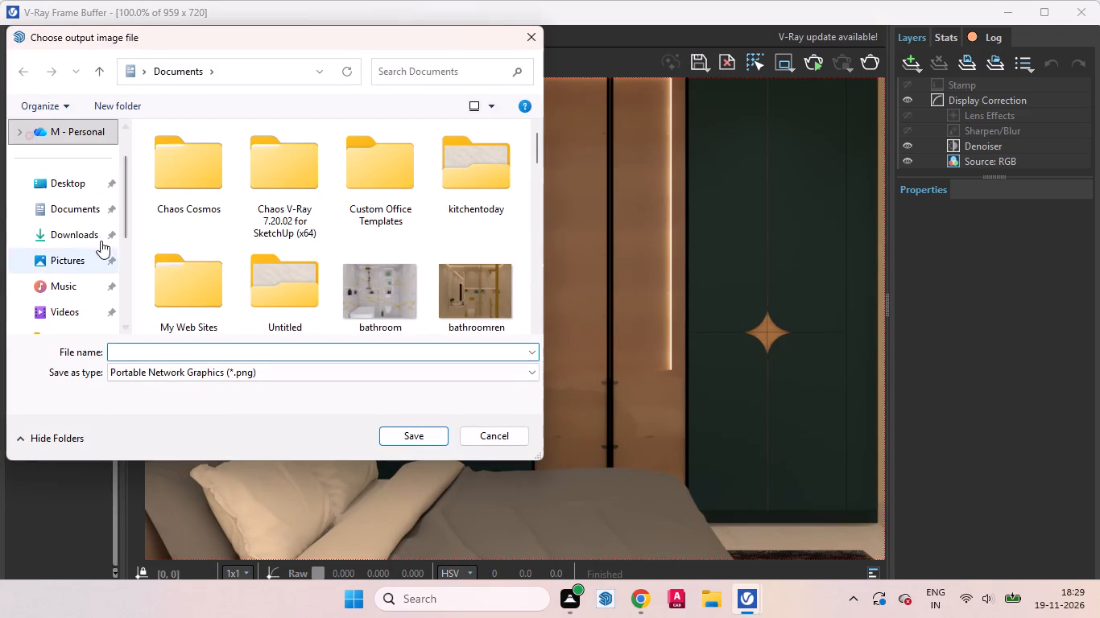
left_click(68, 210)
left_click(124, 380)
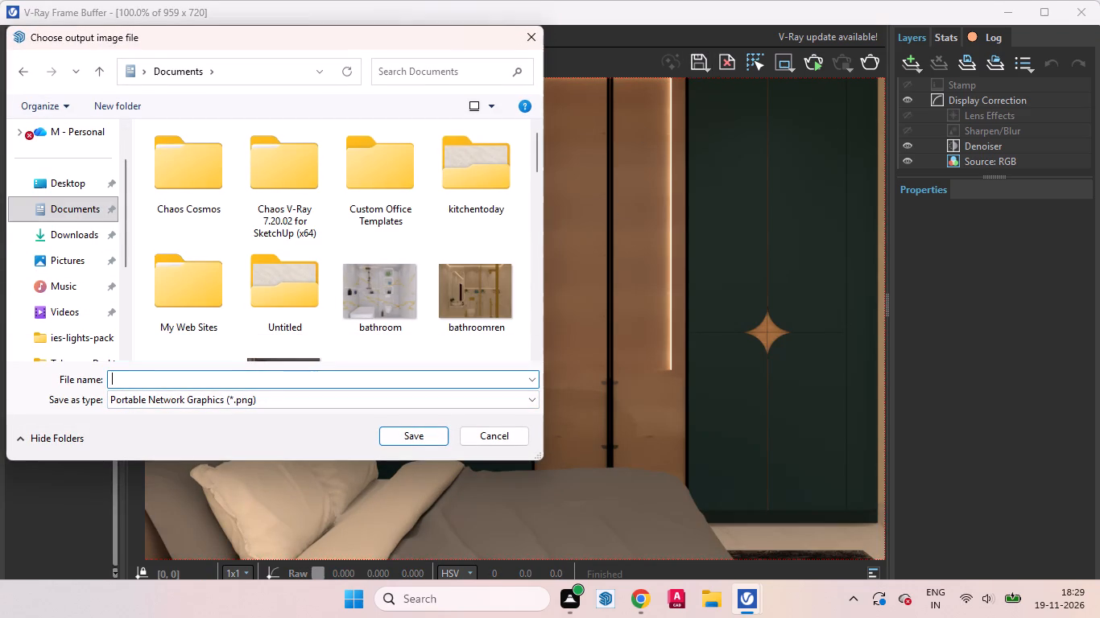
type("bedroom")
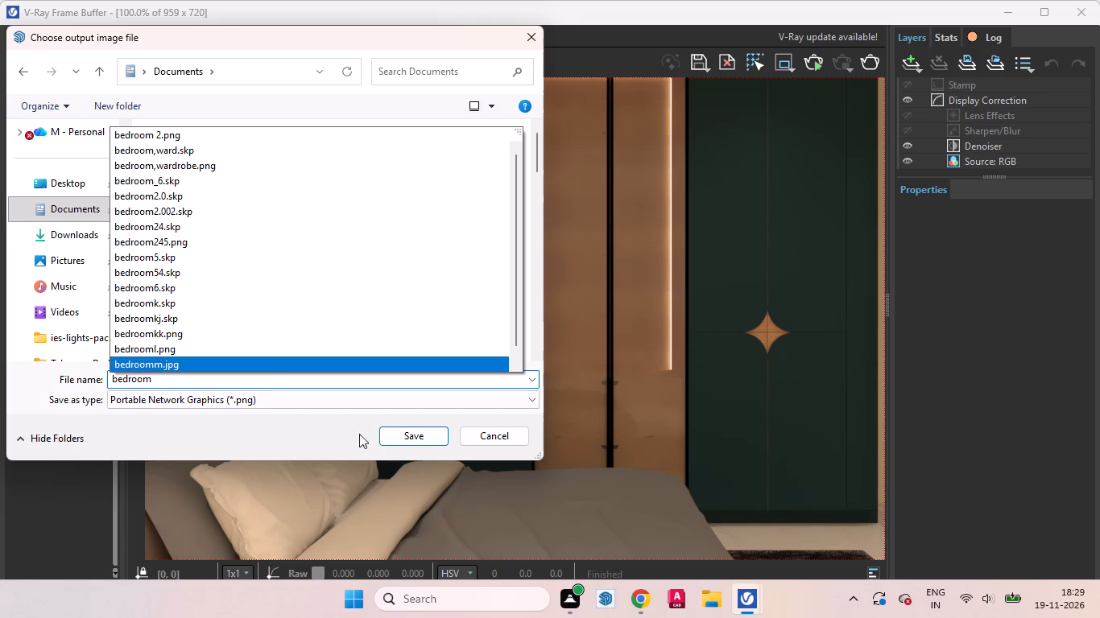
left_click(424, 433)
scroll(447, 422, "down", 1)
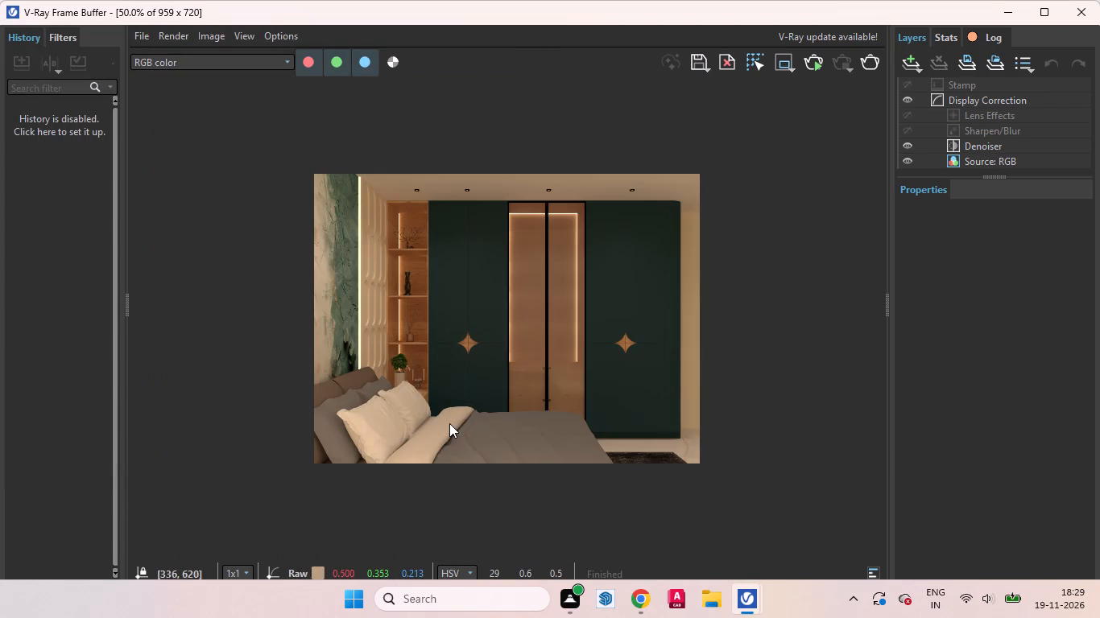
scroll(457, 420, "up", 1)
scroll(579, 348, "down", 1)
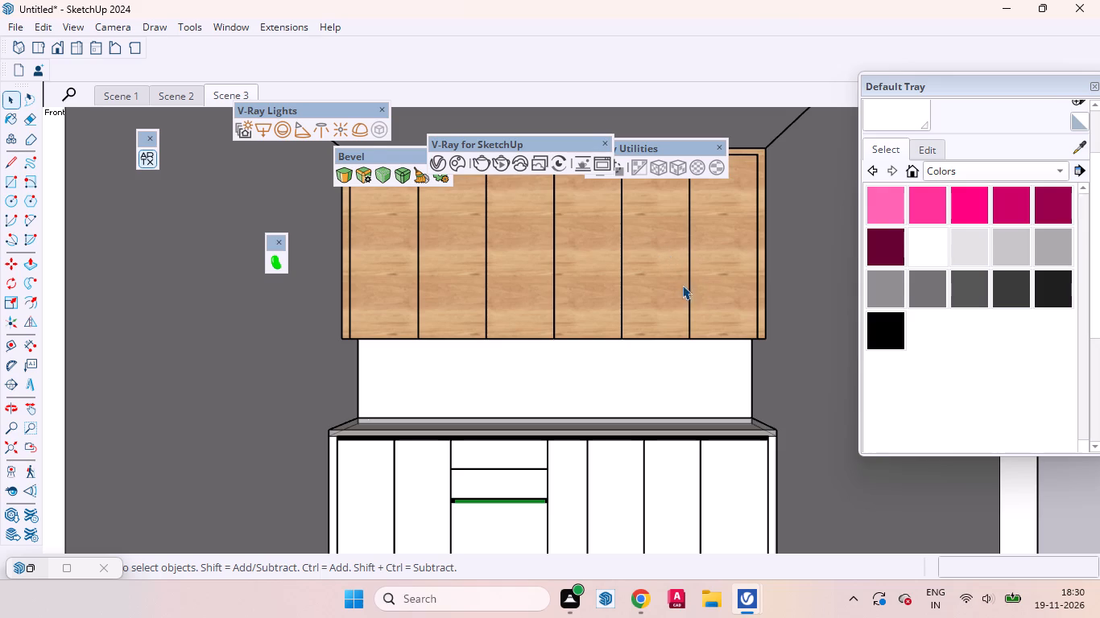
Examine the oak overhead cabinets and the base cabinets from Scene 3, alongside the wardrobe in the neighbouring room.
scroll(664, 311, "down", 15)
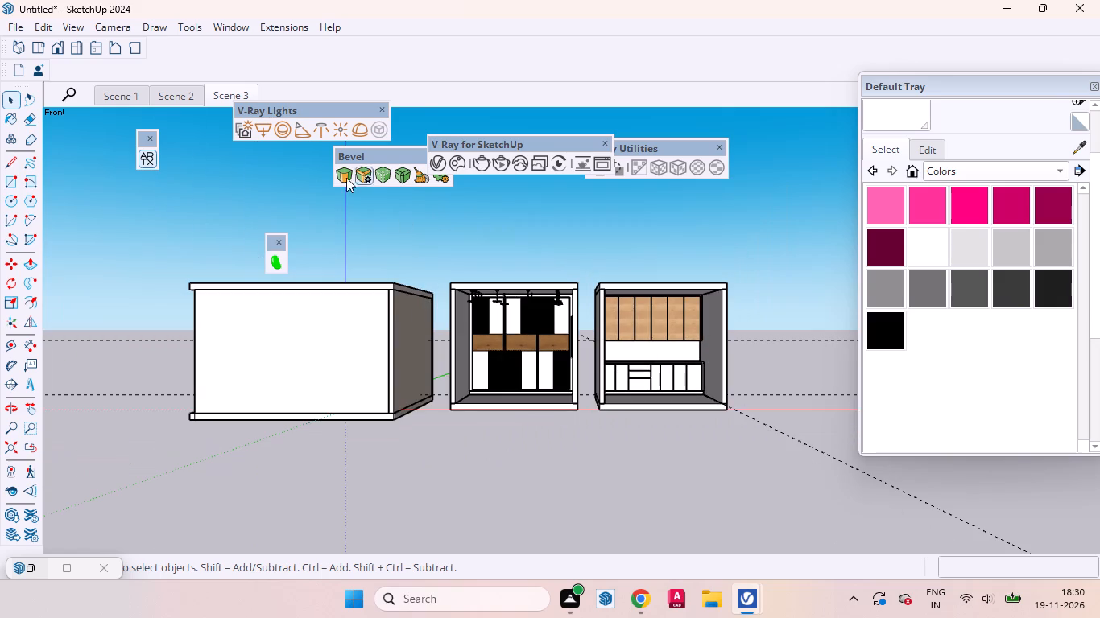
left_click(212, 87)
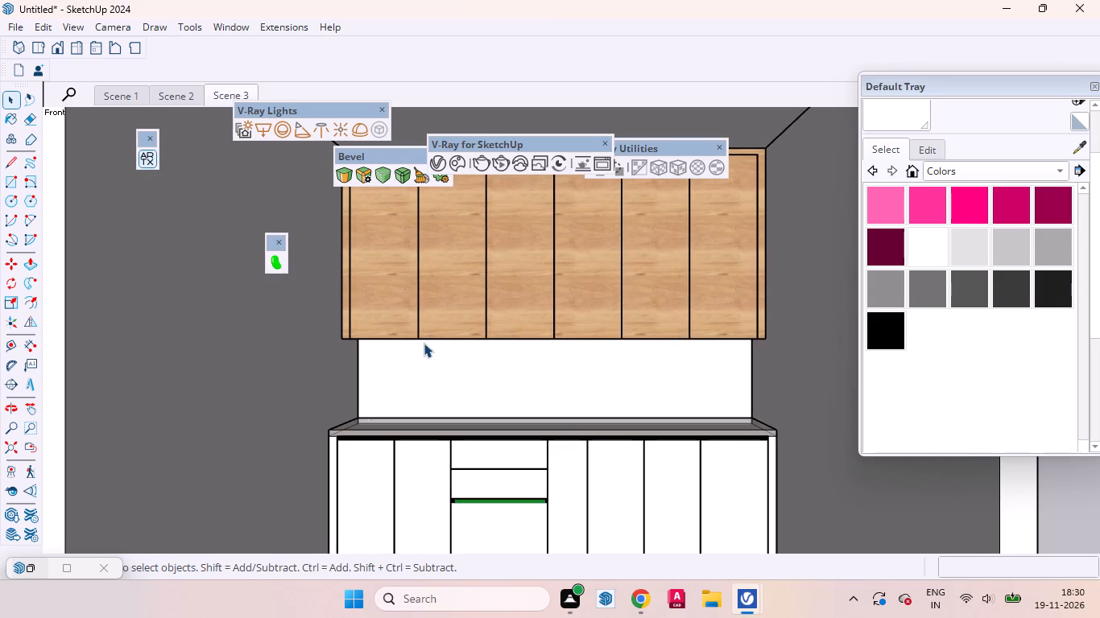
scroll(425, 355, "down", 4)
left_click(490, 312)
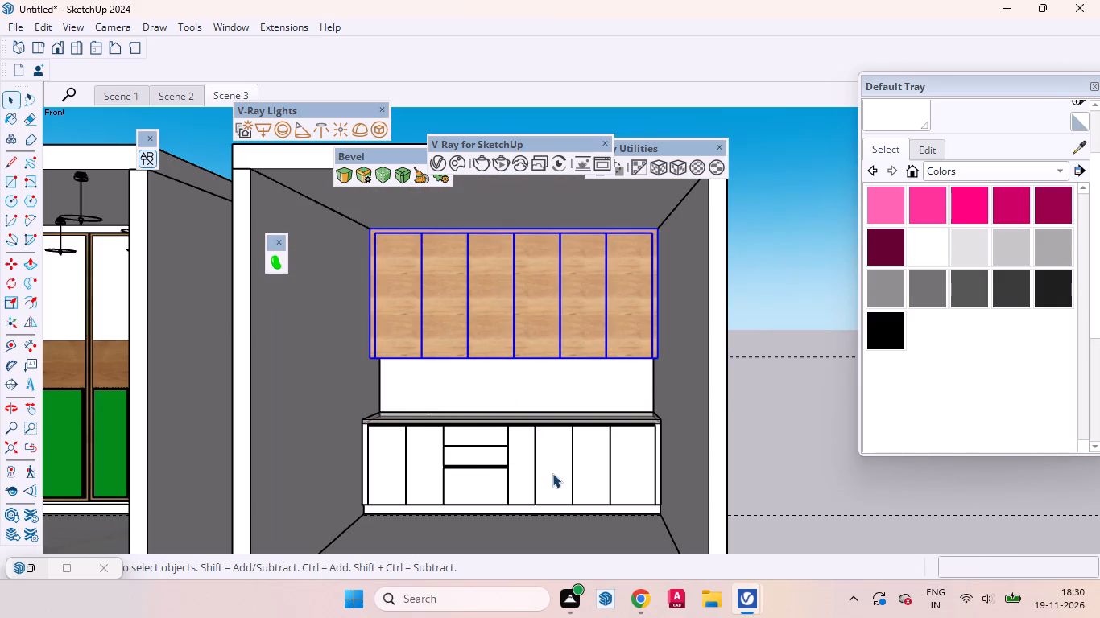
left_click(555, 472)
left_click(477, 330)
scroll(595, 428, "down", 2)
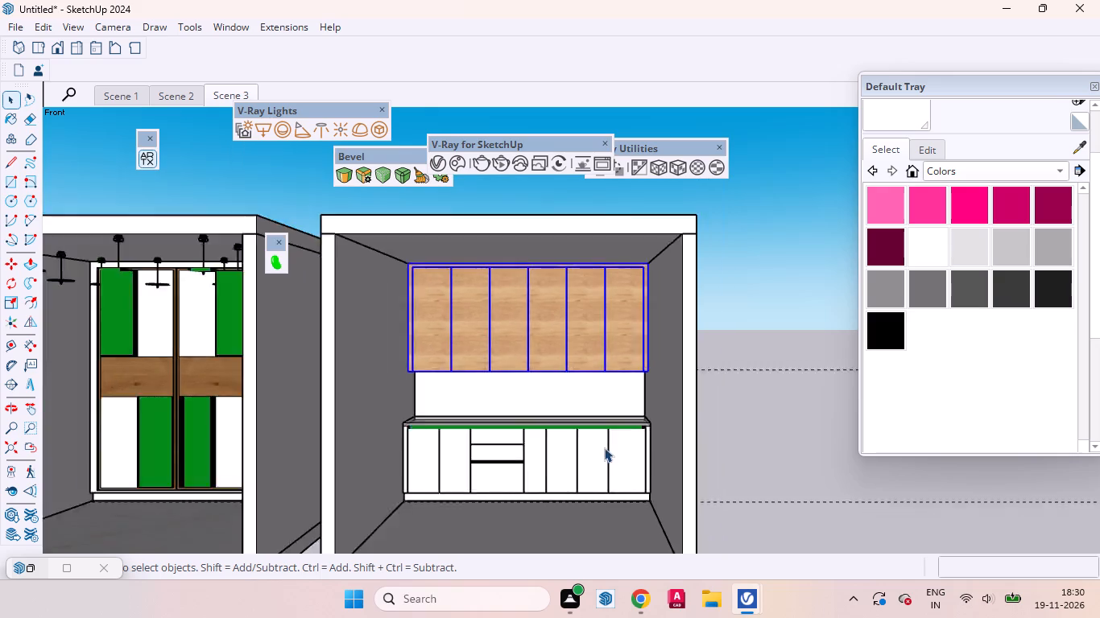
scroll(604, 447, "down", 3)
scroll(626, 470, "up", 1)
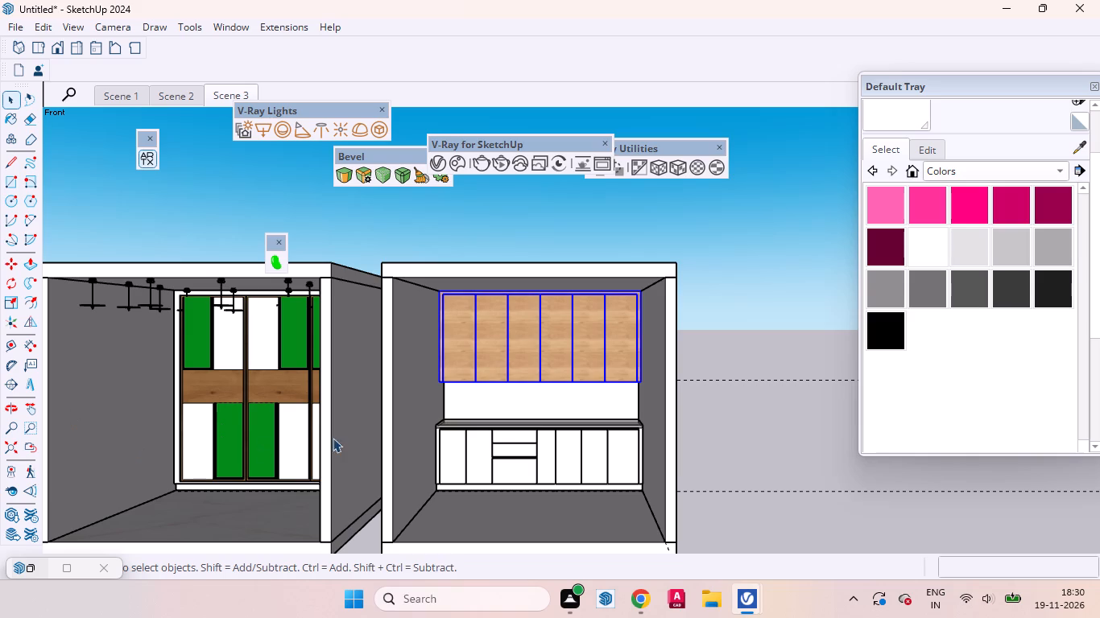
left_click(593, 471)
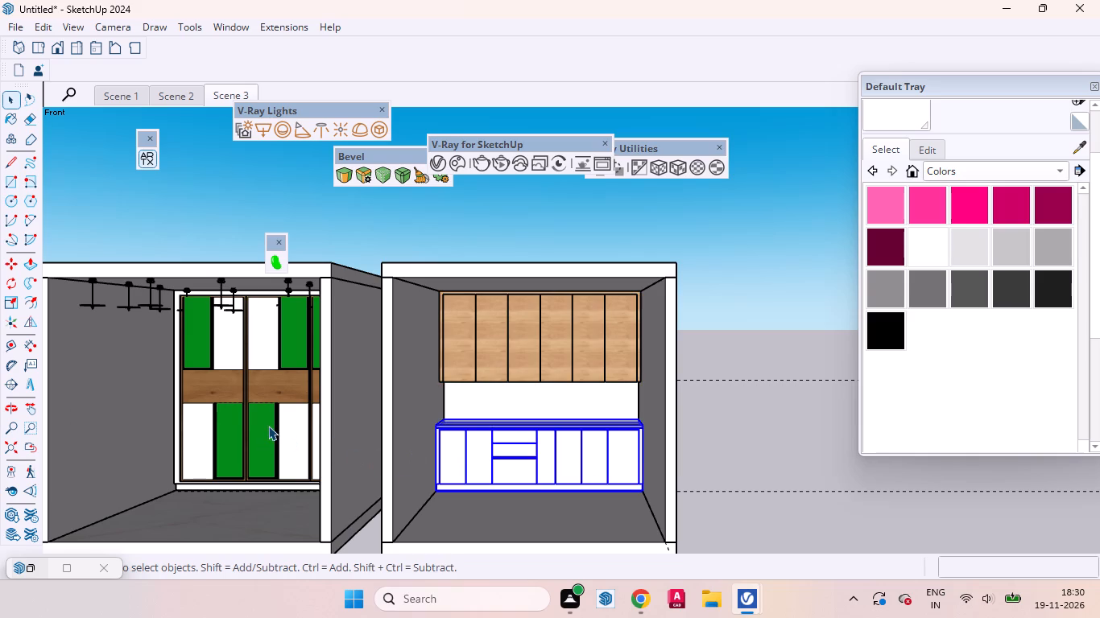
left_click(268, 426)
left_click(729, 437)
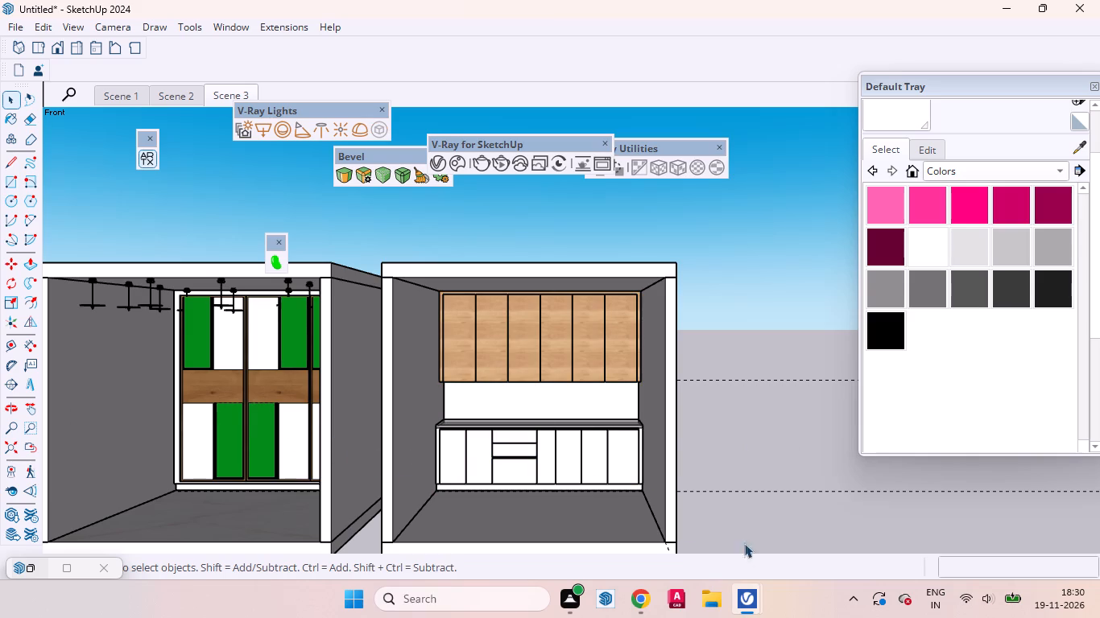
Open the V-Ray Asset Editor, render the wardrobe from Scene 2, and check the image in the Frame Buffer.
left_click(432, 168)
left_click(665, 259)
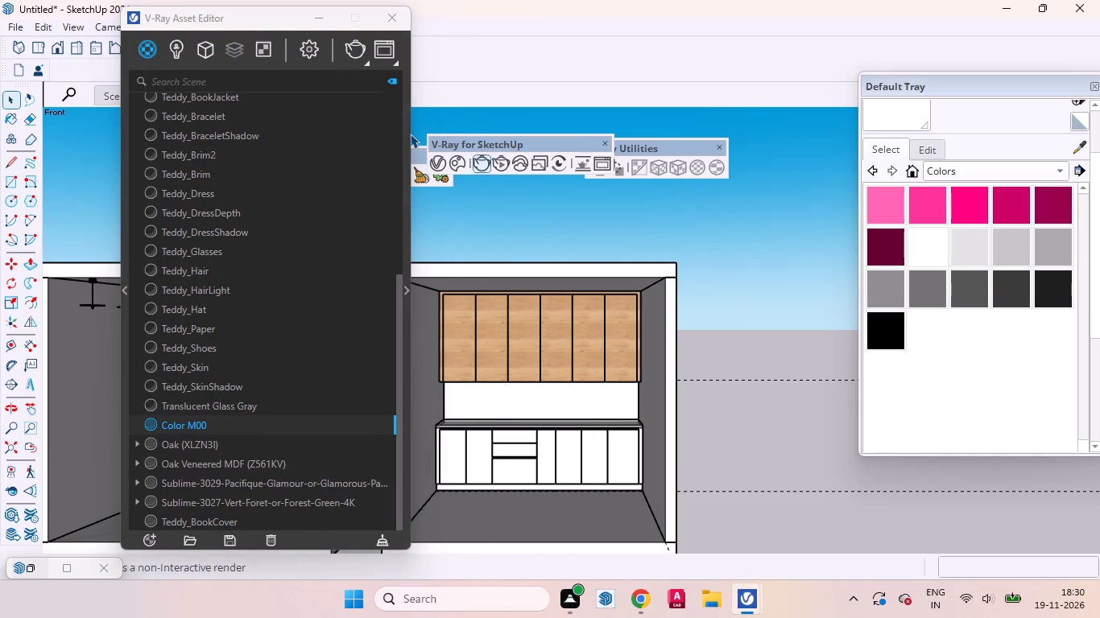
left_click_drag(262, 23, 684, 154)
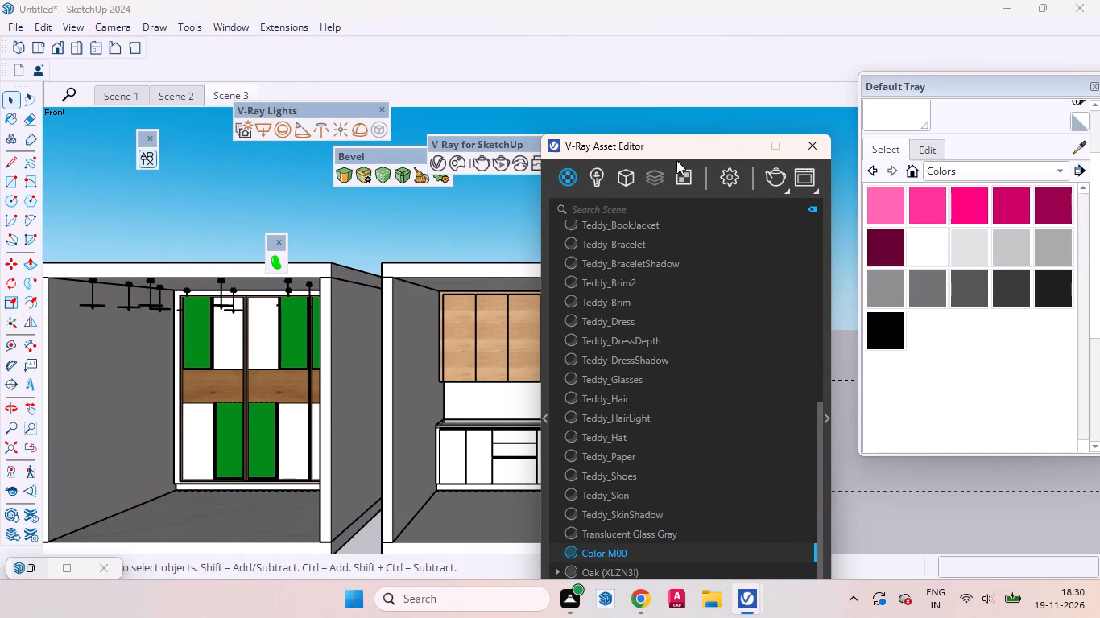
left_click(180, 95)
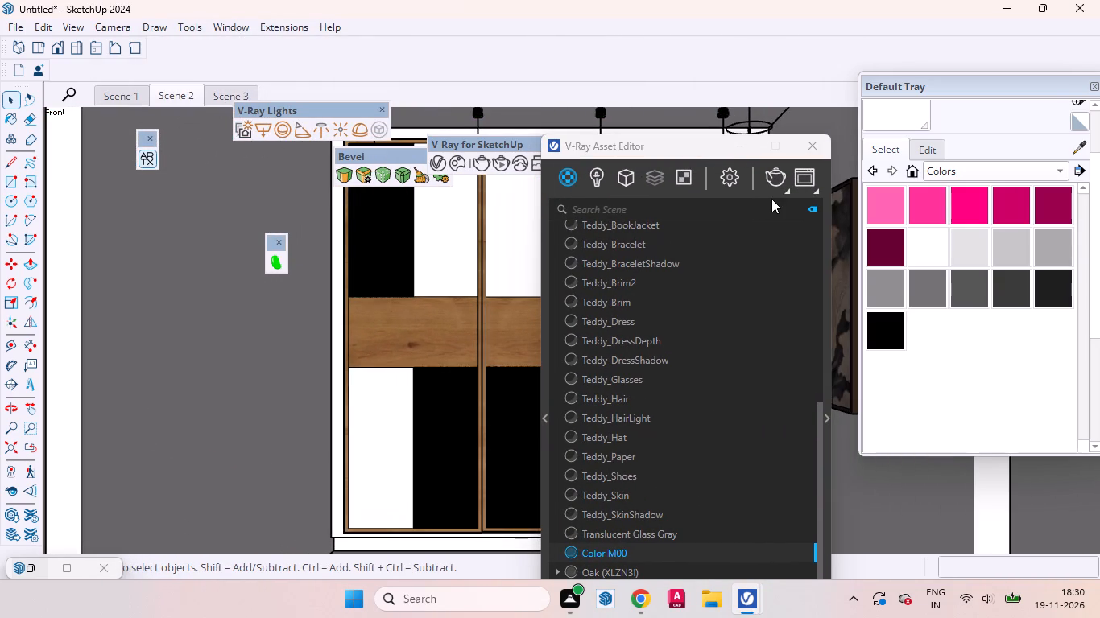
left_click(782, 192)
left_click(772, 211)
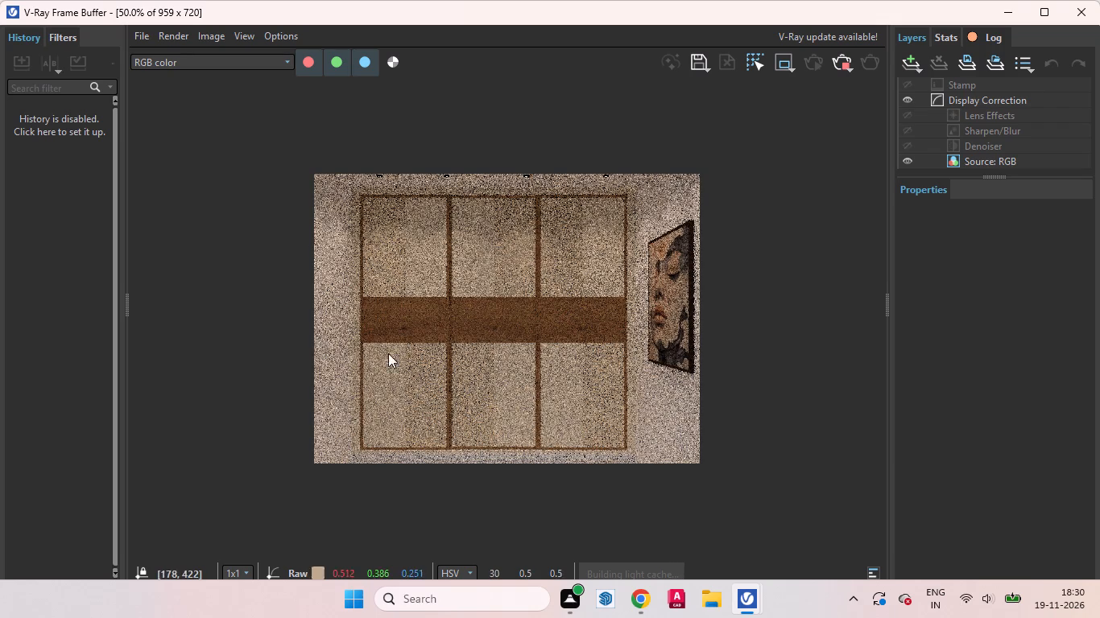
scroll(509, 269, "up", 1)
scroll(519, 283, "down", 1)
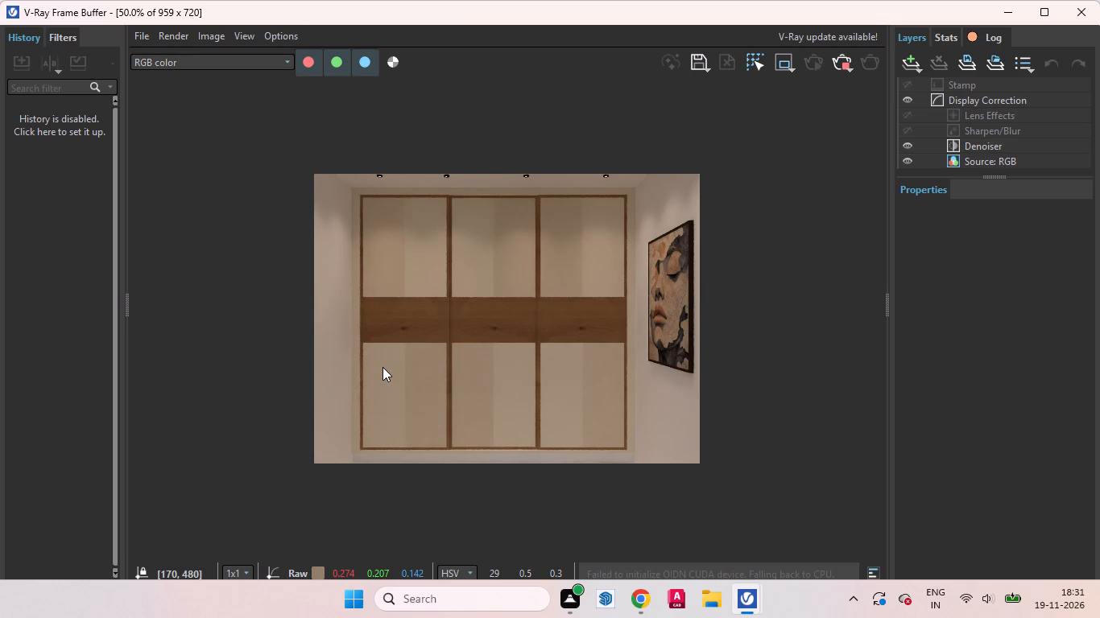
Examine the wardrobe render up close in the Frame Buffer, checking the door panels, the oak band and the framed artwork.
scroll(399, 244, "up", 1)
scroll(498, 251, "down", 1)
scroll(396, 257, "up", 1)
scroll(414, 275, "down", 1)
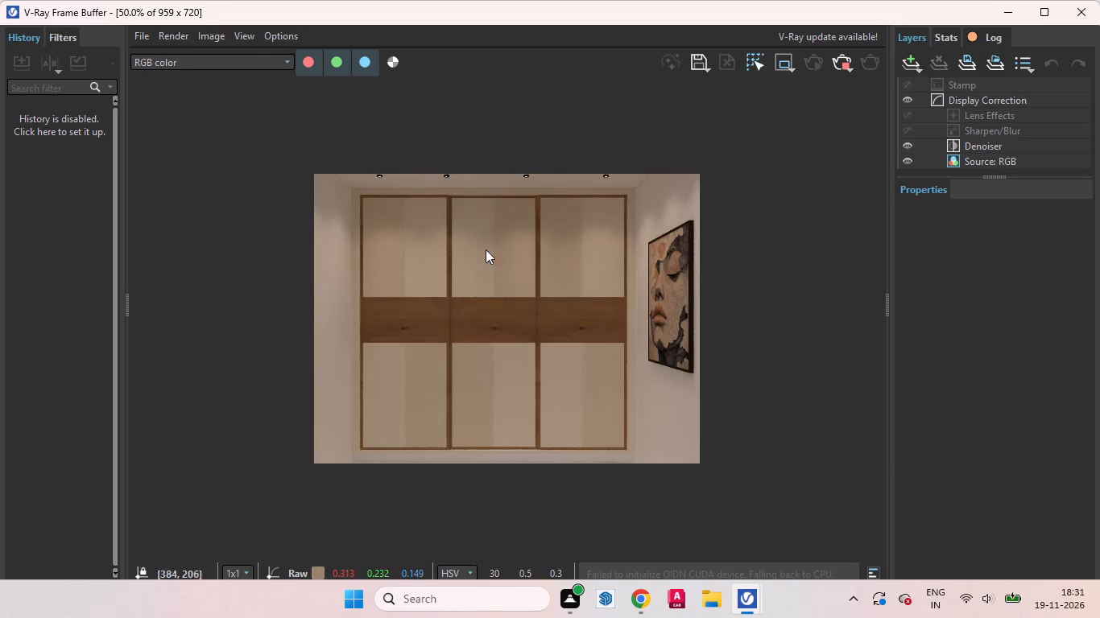
scroll(550, 210, "up", 1)
middle_click_drag(602, 216, 628, 118)
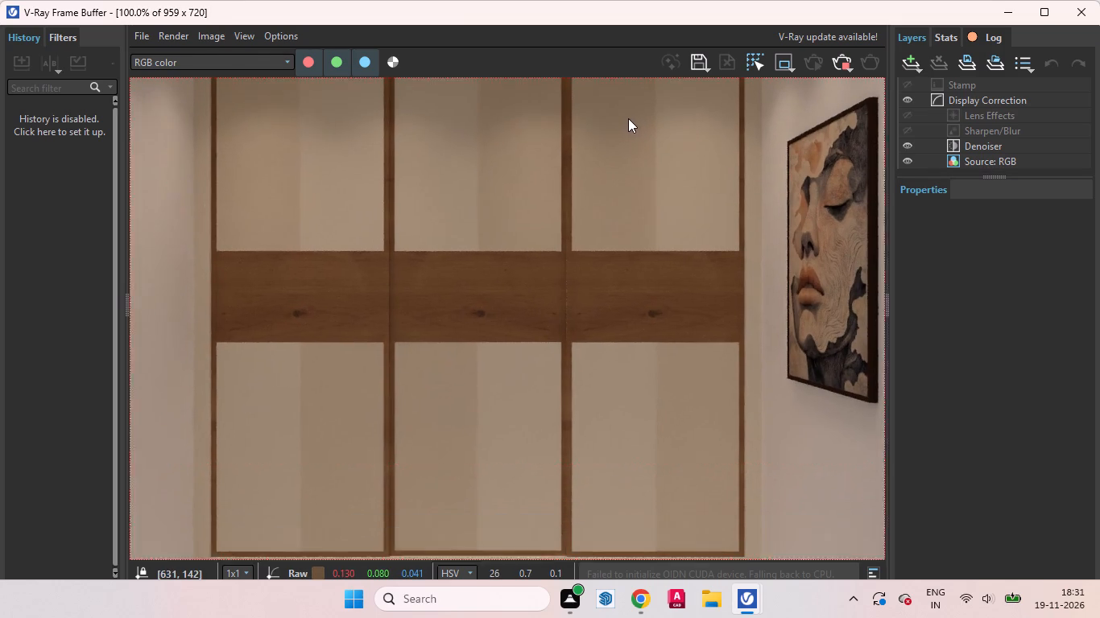
middle_click_drag(628, 118, 631, 117)
scroll(577, 274, "down", 1)
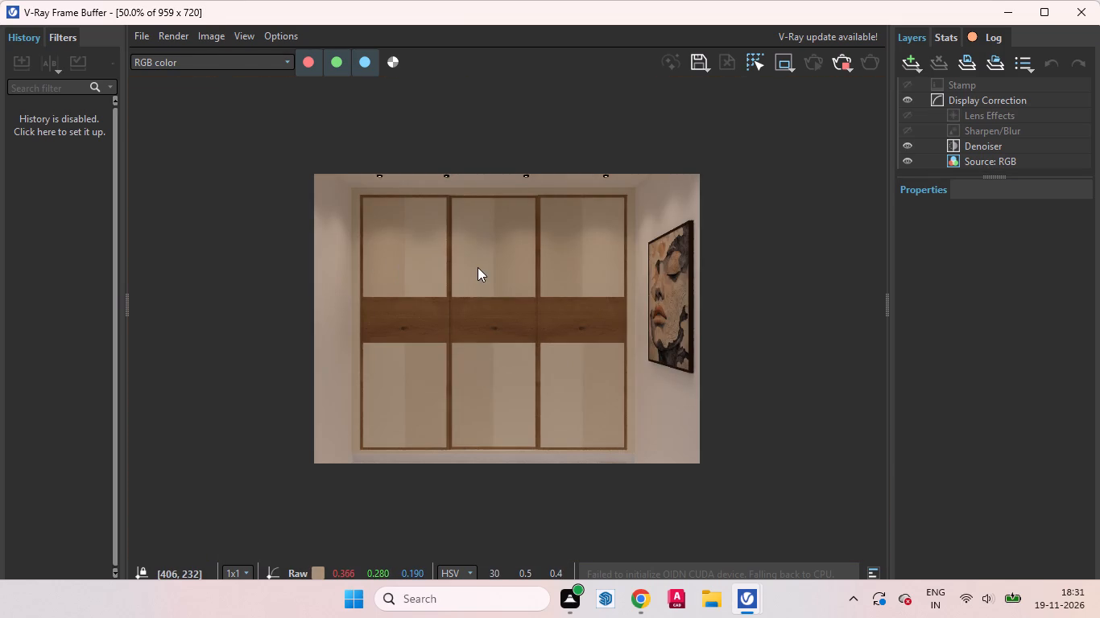
scroll(382, 292, "up", 1)
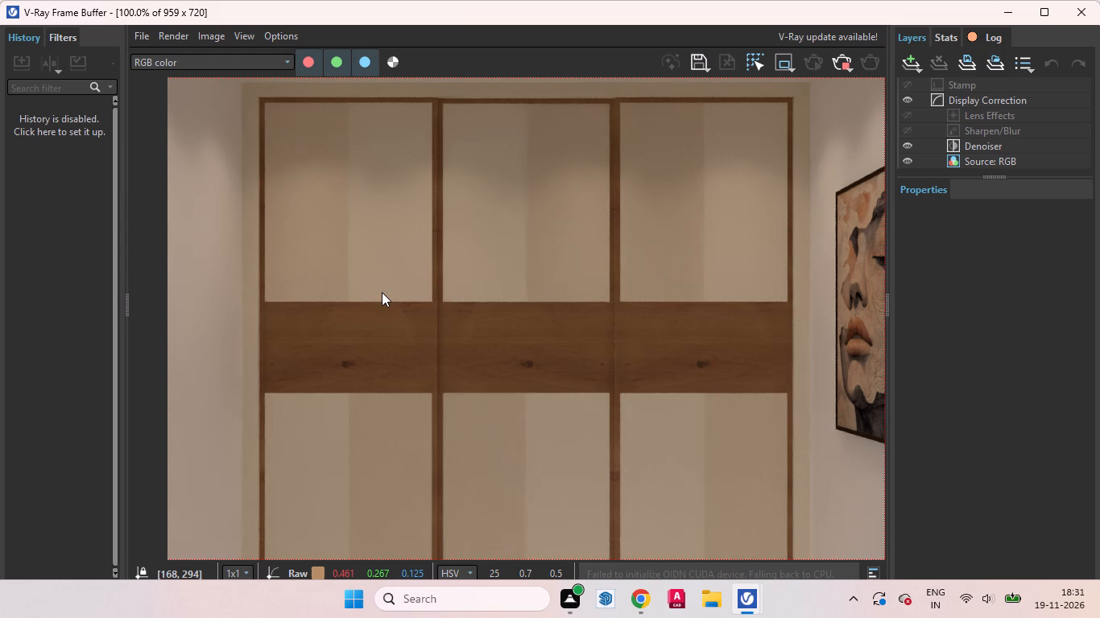
scroll(382, 292, "down", 1)
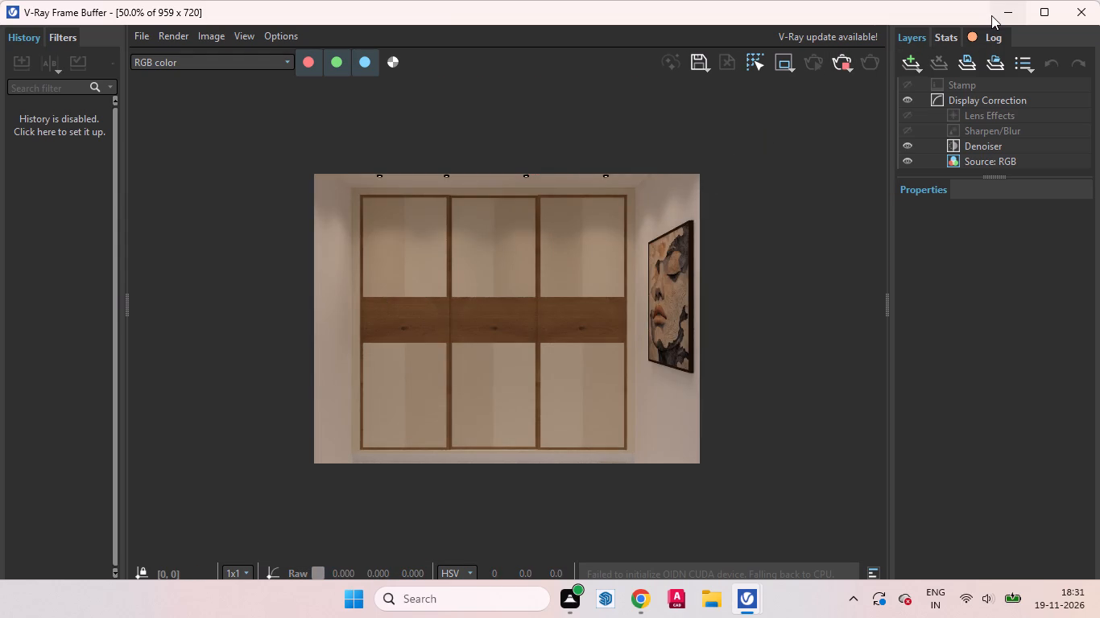
Stop the wardrobe render that is in progress.
left_click(842, 67)
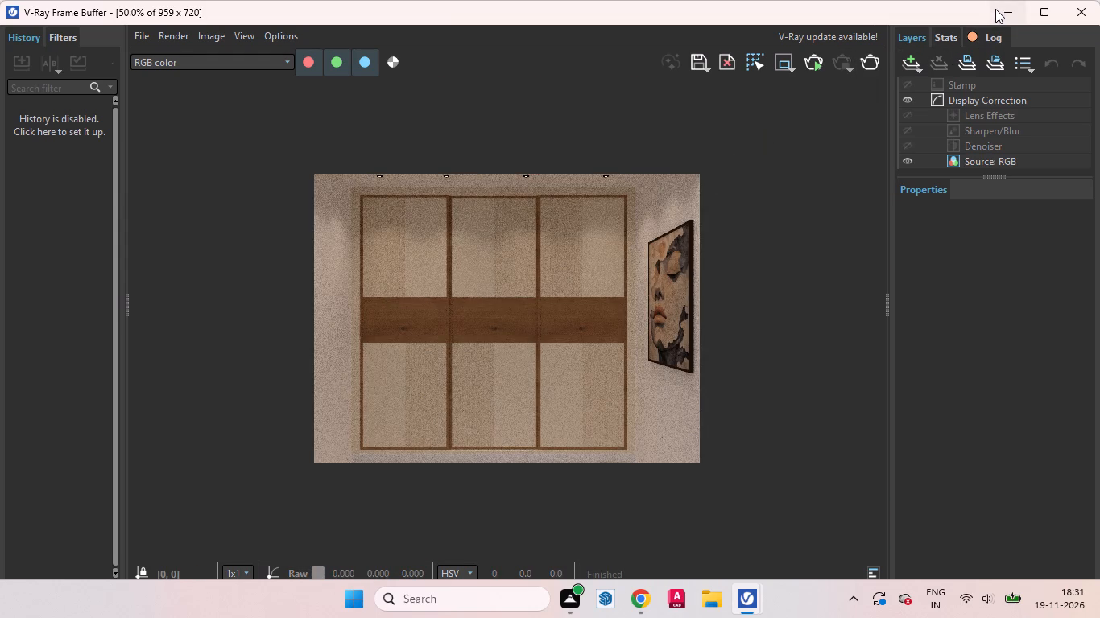
Set the V-Ray render quality to High and start a new render of the wardrobe from Scene 2.
left_click(995, 8)
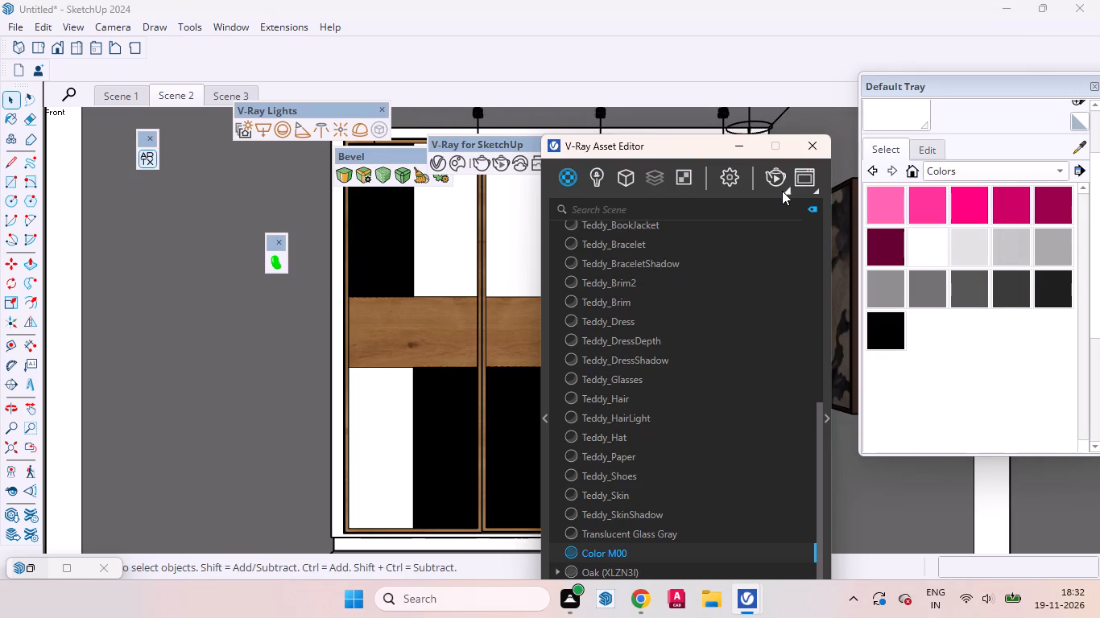
left_click(779, 191)
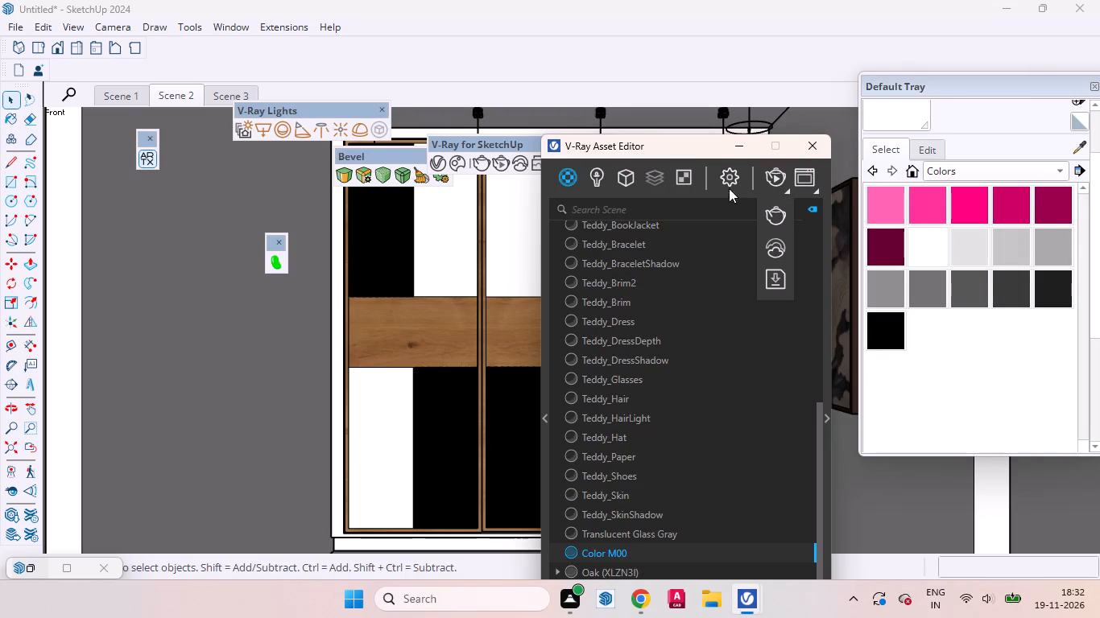
left_click(724, 175)
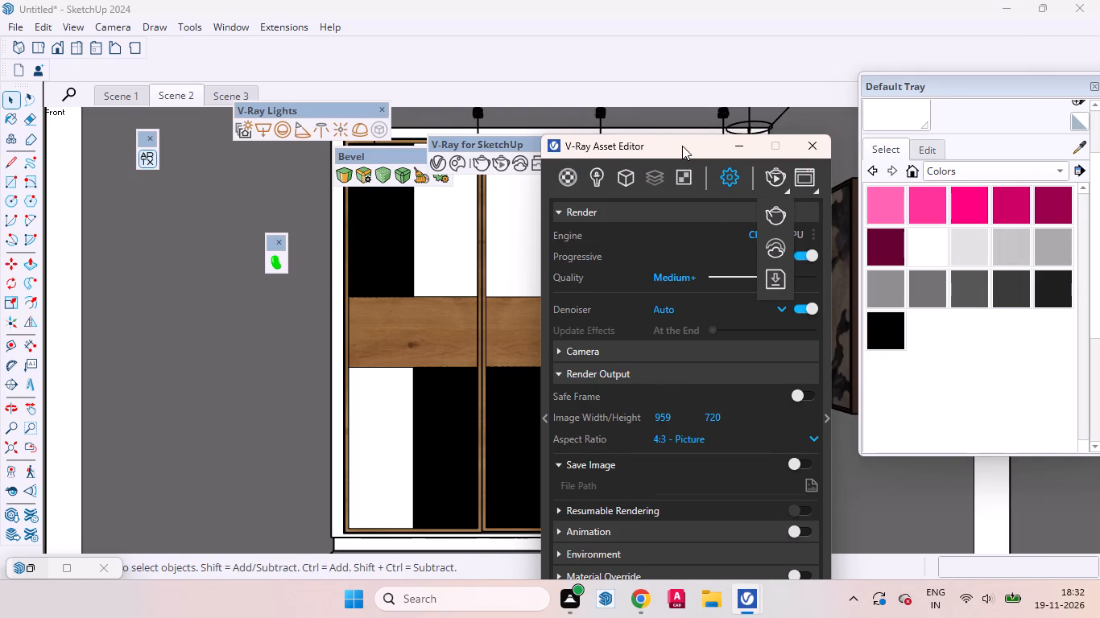
left_click_drag(680, 146, 639, 146)
left_click(672, 284)
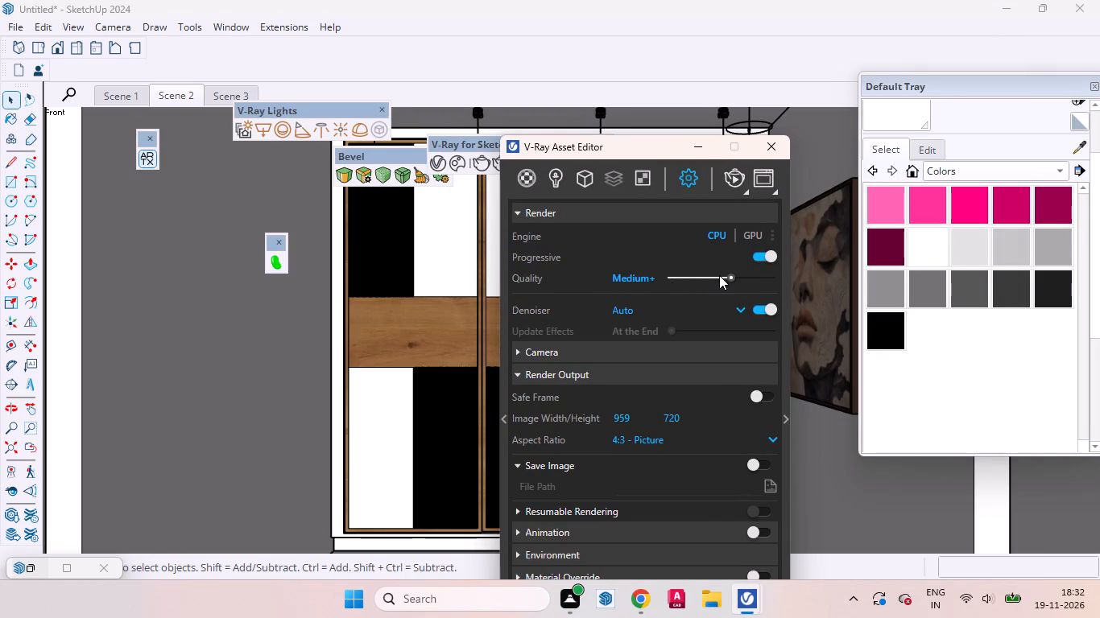
left_click(746, 275)
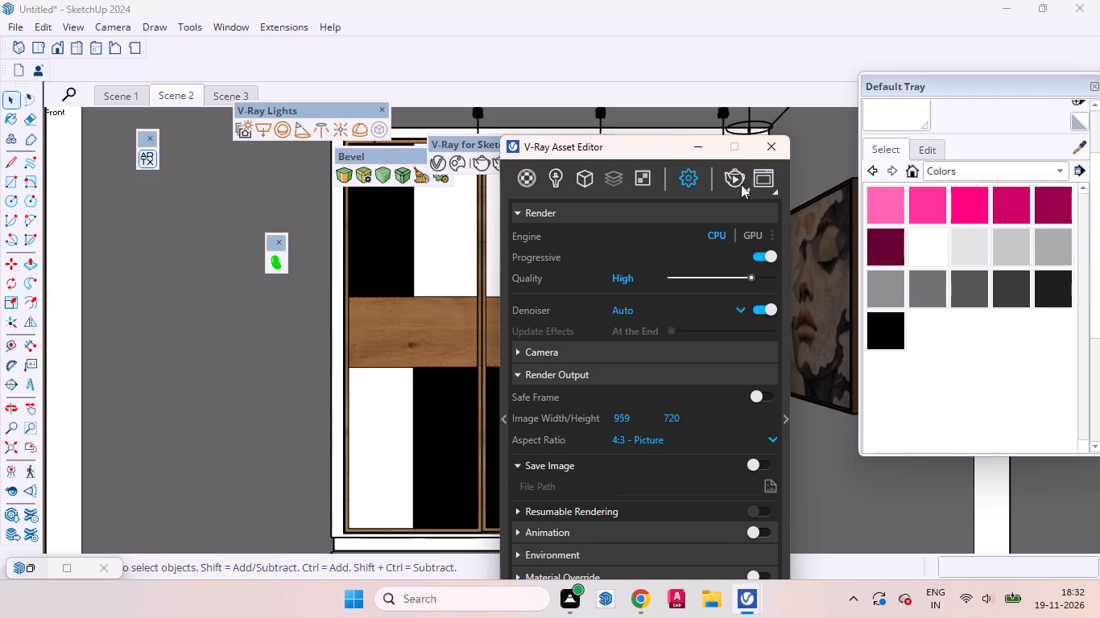
left_click(742, 189)
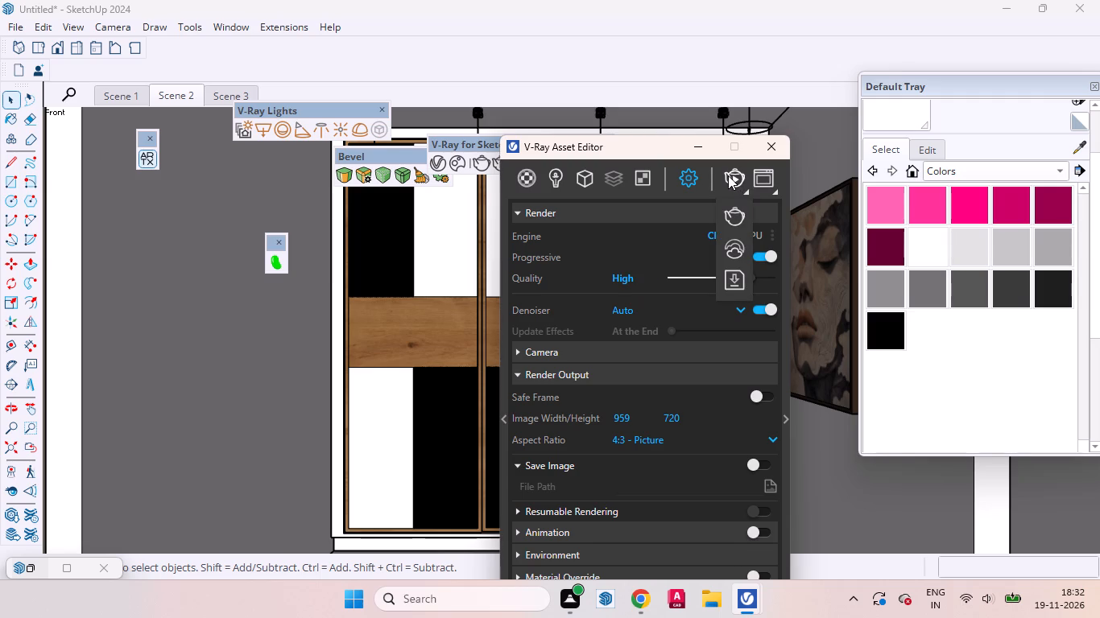
left_click(731, 223)
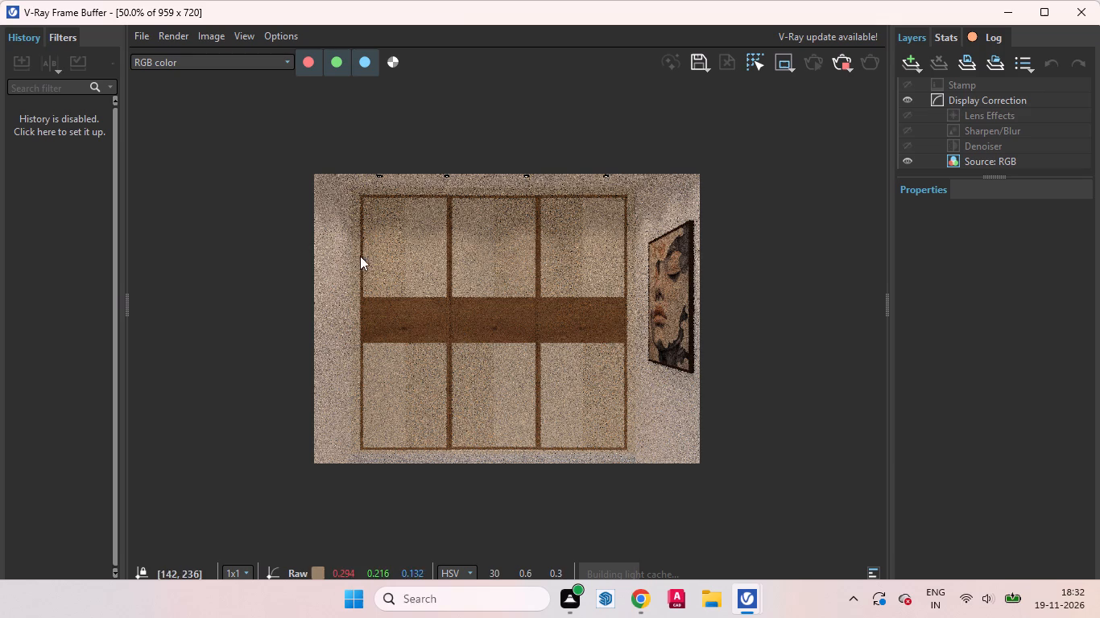
Examine the new wardrobe render as it progresses, looking closely at the door panels and the oak band.
left_click_drag(314, 178, 674, 435)
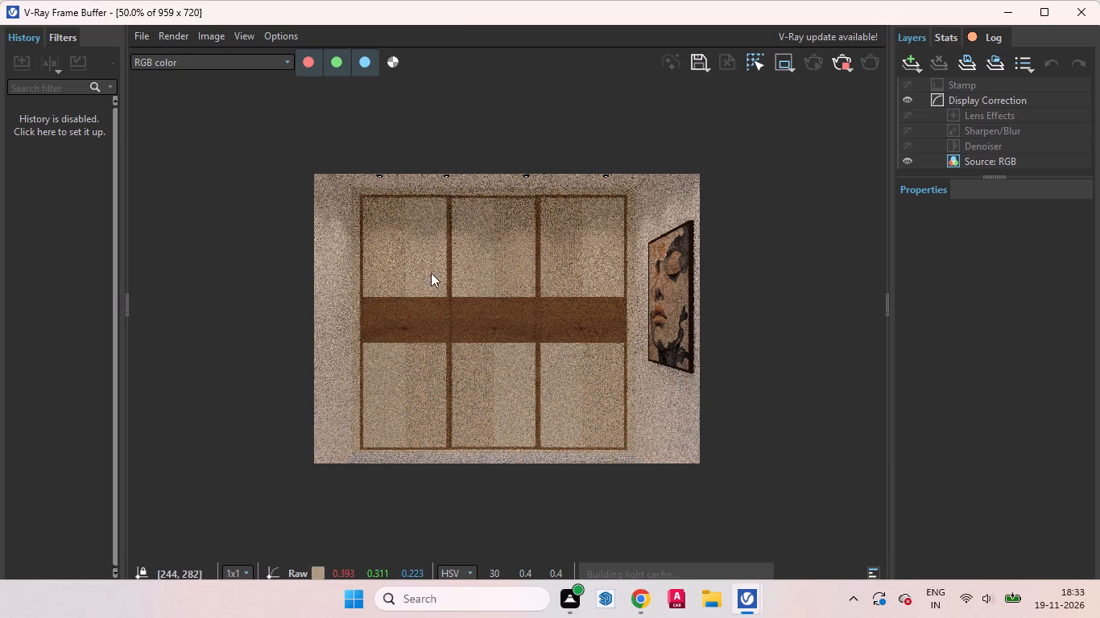
left_click_drag(322, 176, 599, 414)
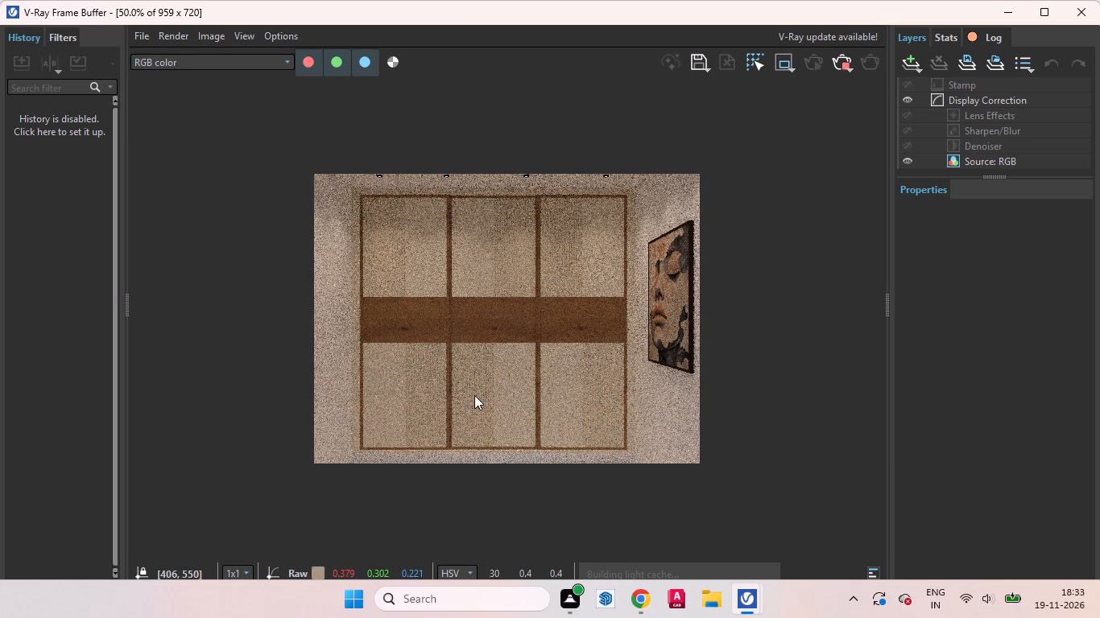
scroll(390, 332, "up", 1)
scroll(431, 360, "down", 1)
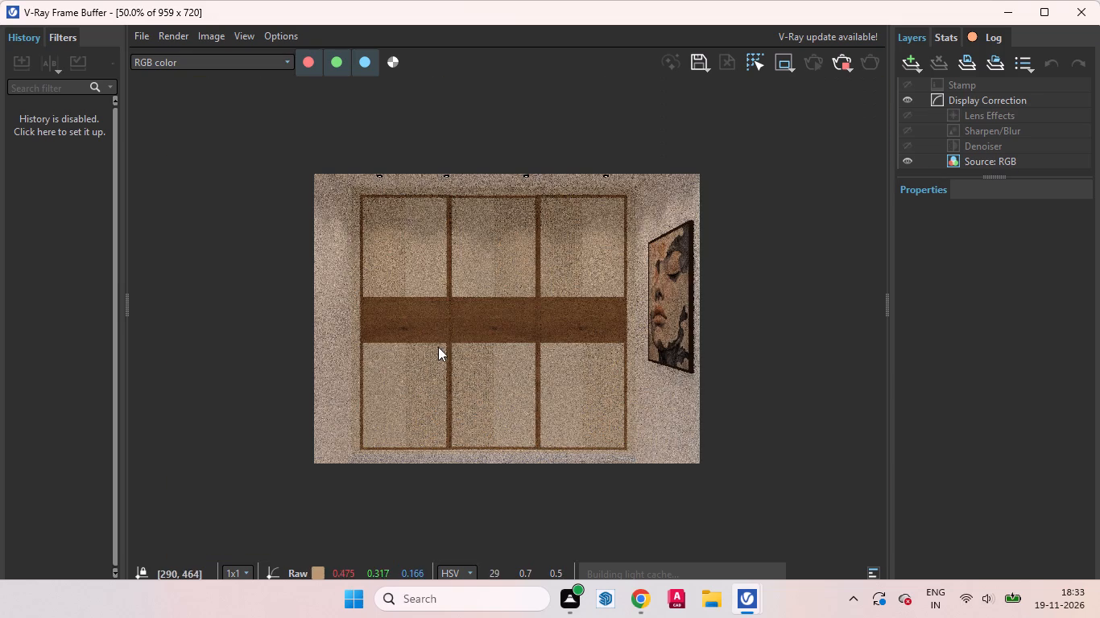
scroll(373, 240, "up", 1)
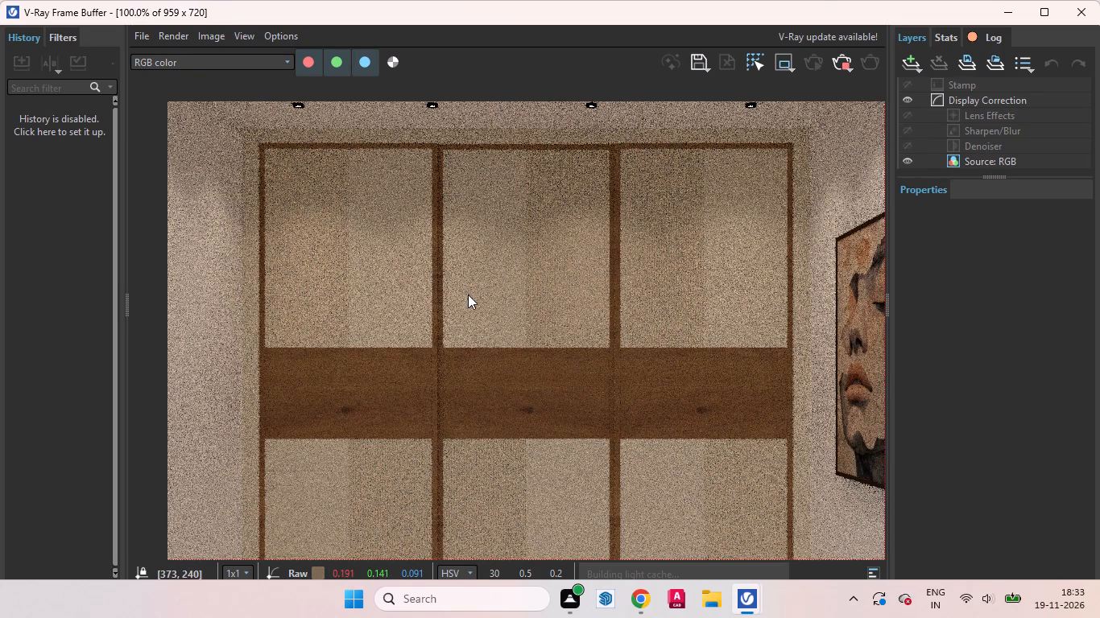
scroll(468, 295, "down", 1)
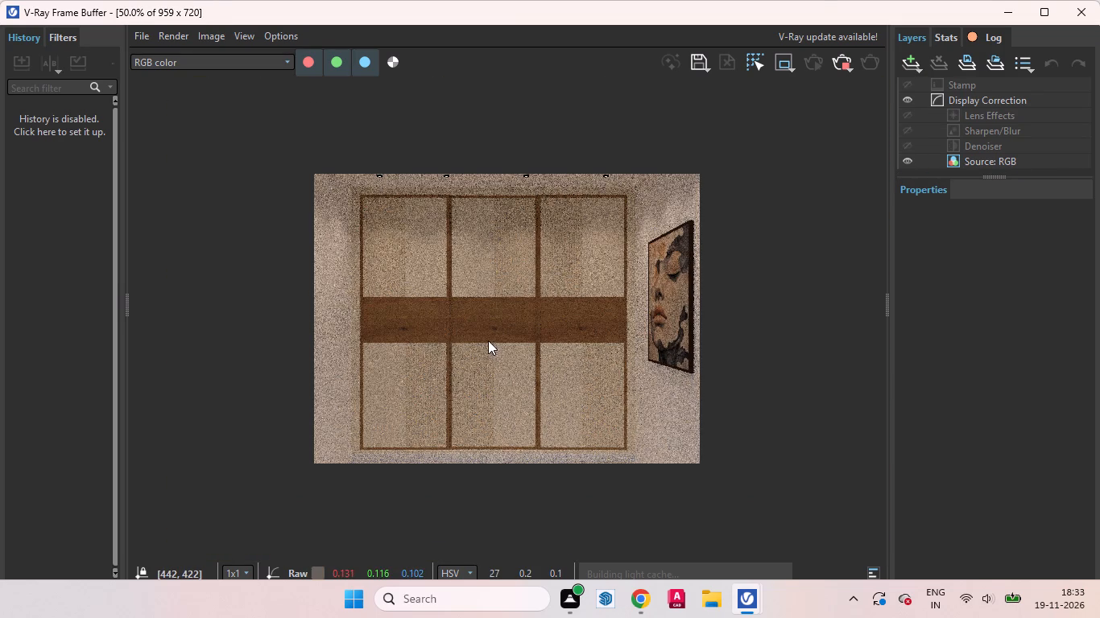
scroll(486, 357, "up", 1)
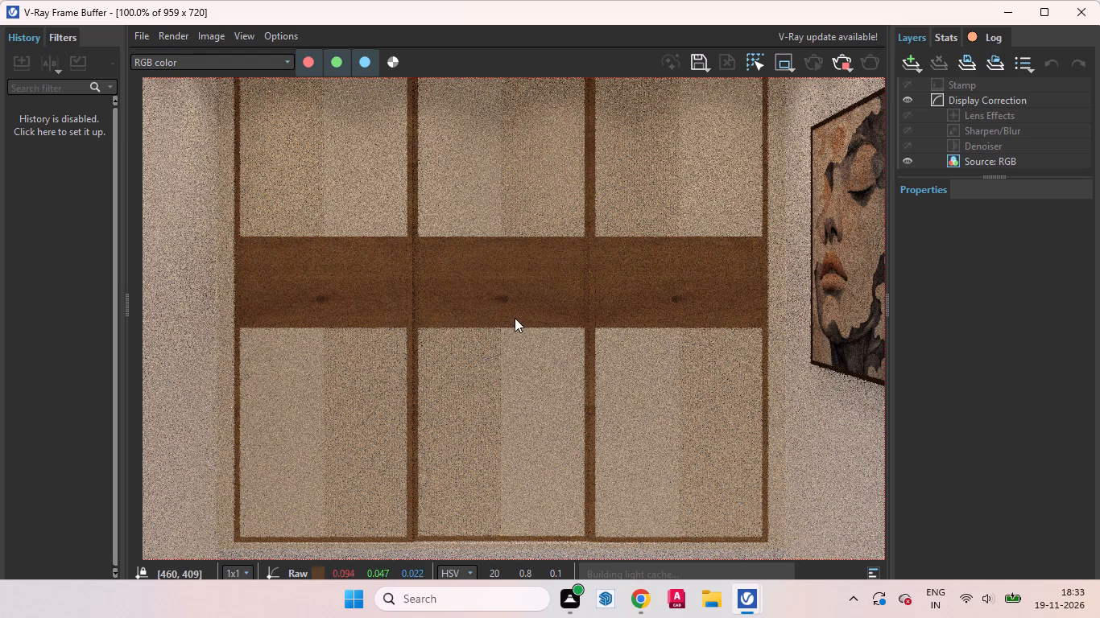
scroll(516, 317, "down", 1)
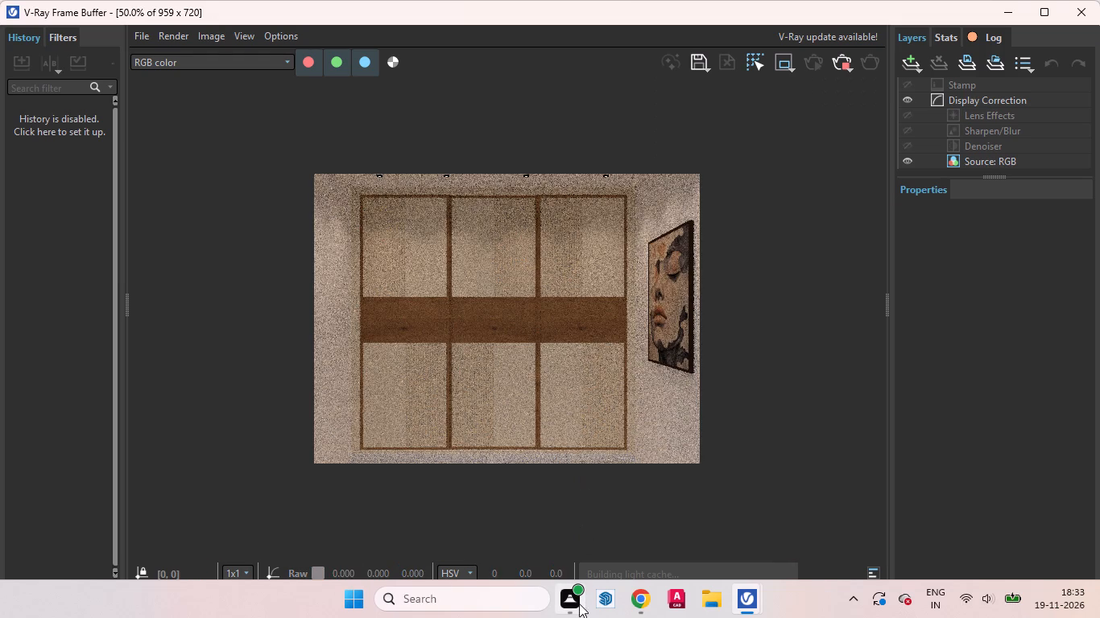
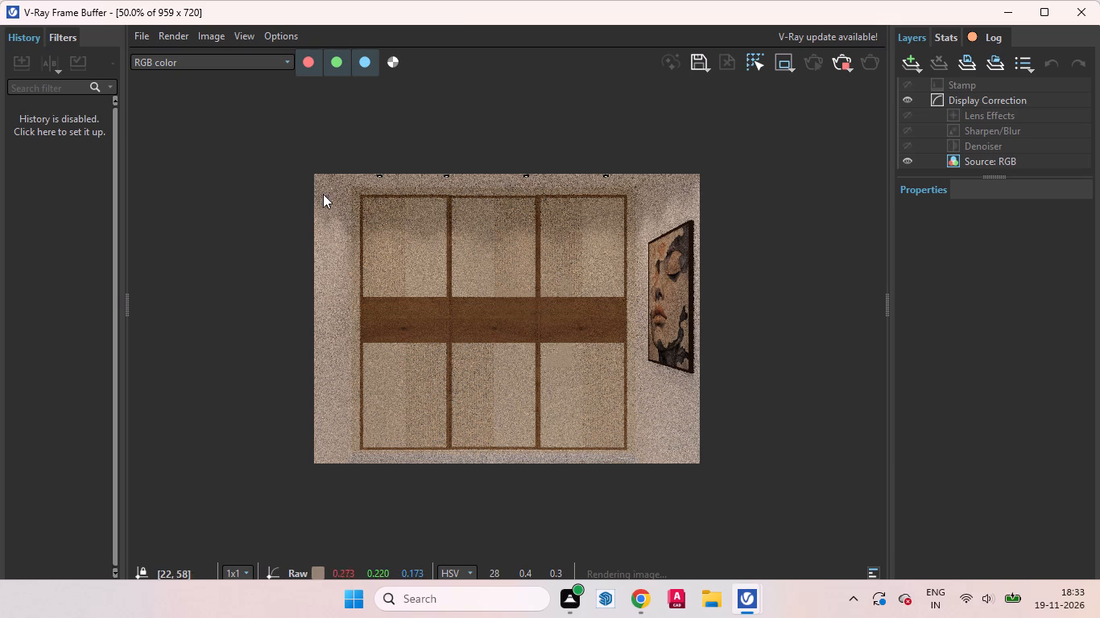
Examine the progressing wardrobe render up close, comparing the plain and fluted door panels, the oak band and the frames.
left_click_drag(316, 173, 662, 410)
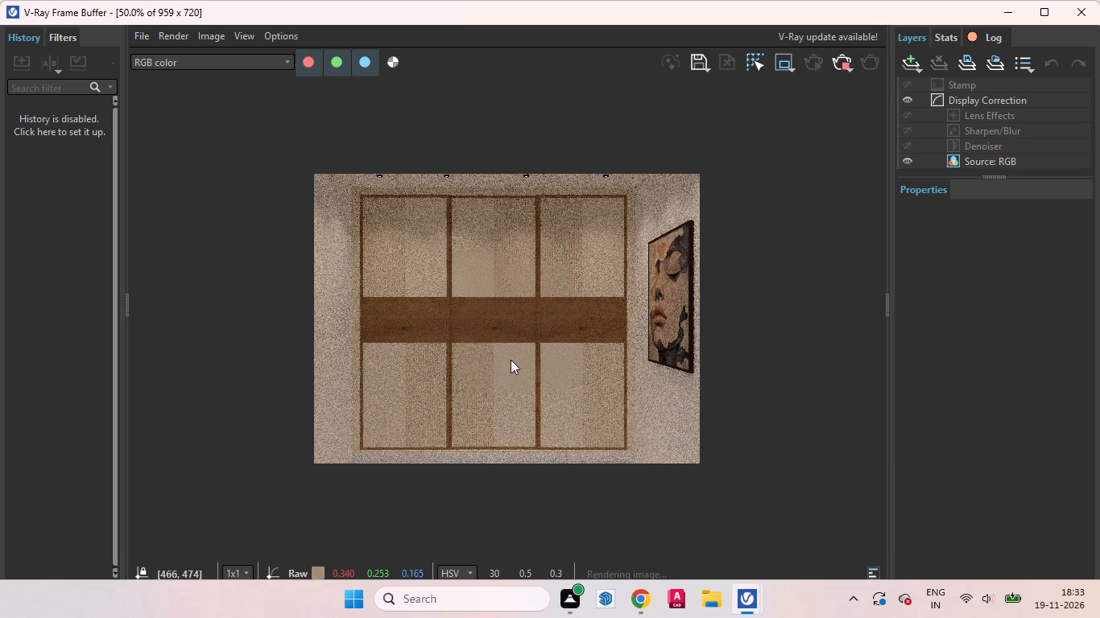
scroll(463, 305, "up", 1)
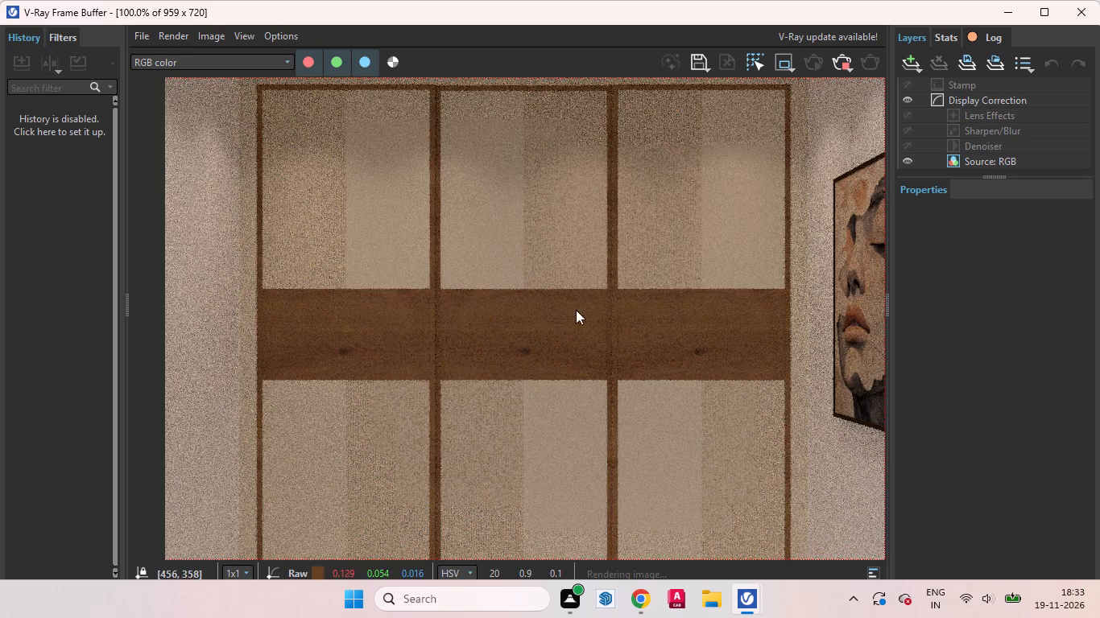
scroll(589, 303, "down", 2)
scroll(425, 321, "up", 1)
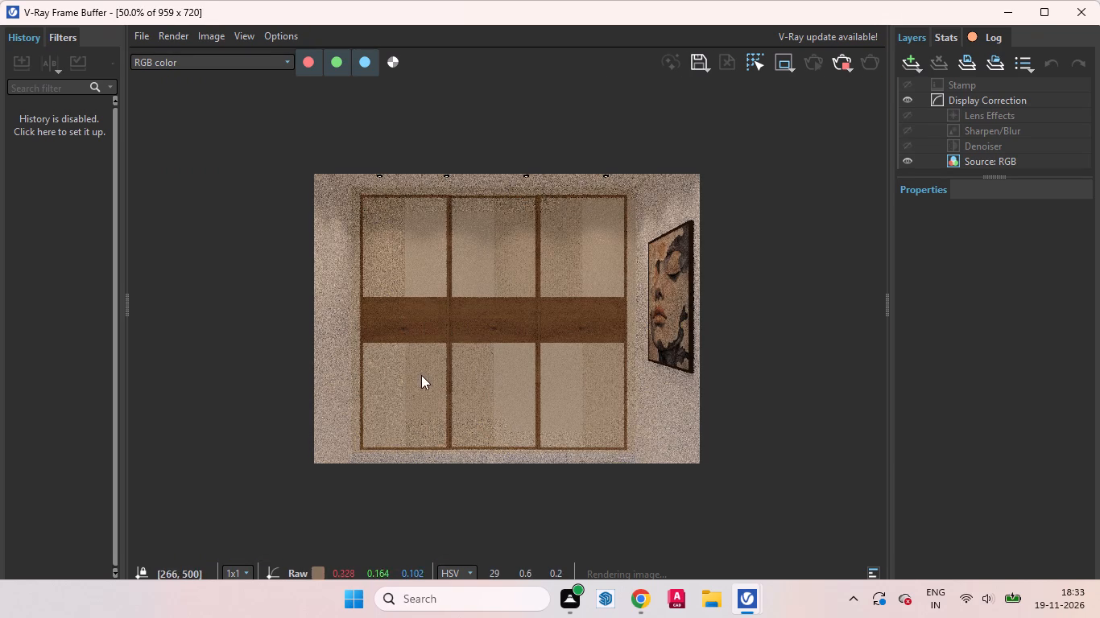
scroll(380, 241, "up", 1)
scroll(333, 298, "up", 1)
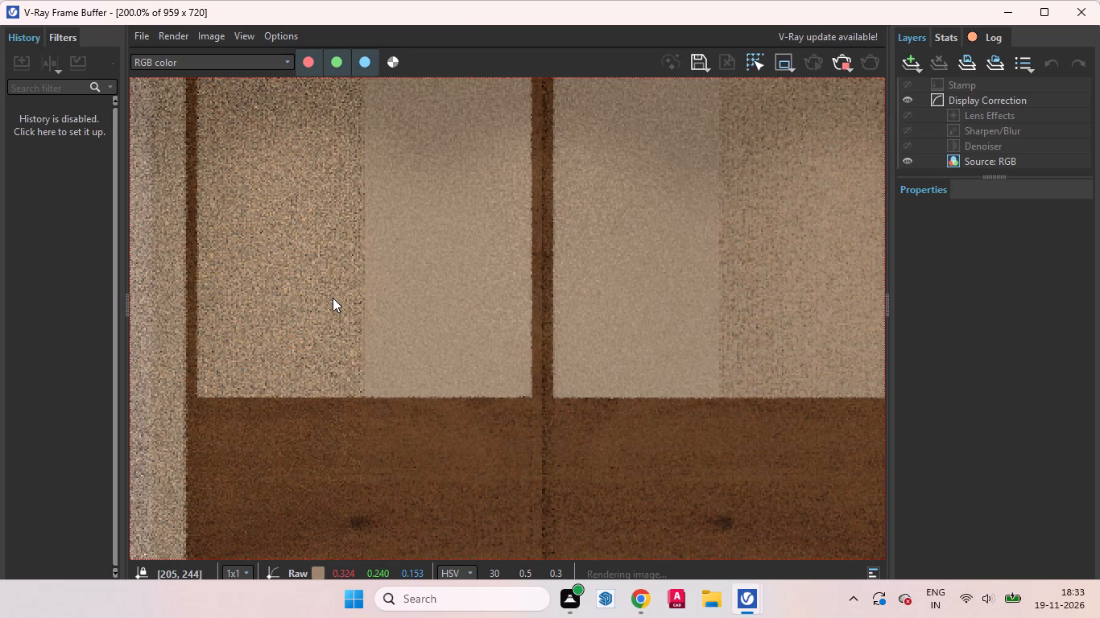
scroll(341, 304, "down", 1)
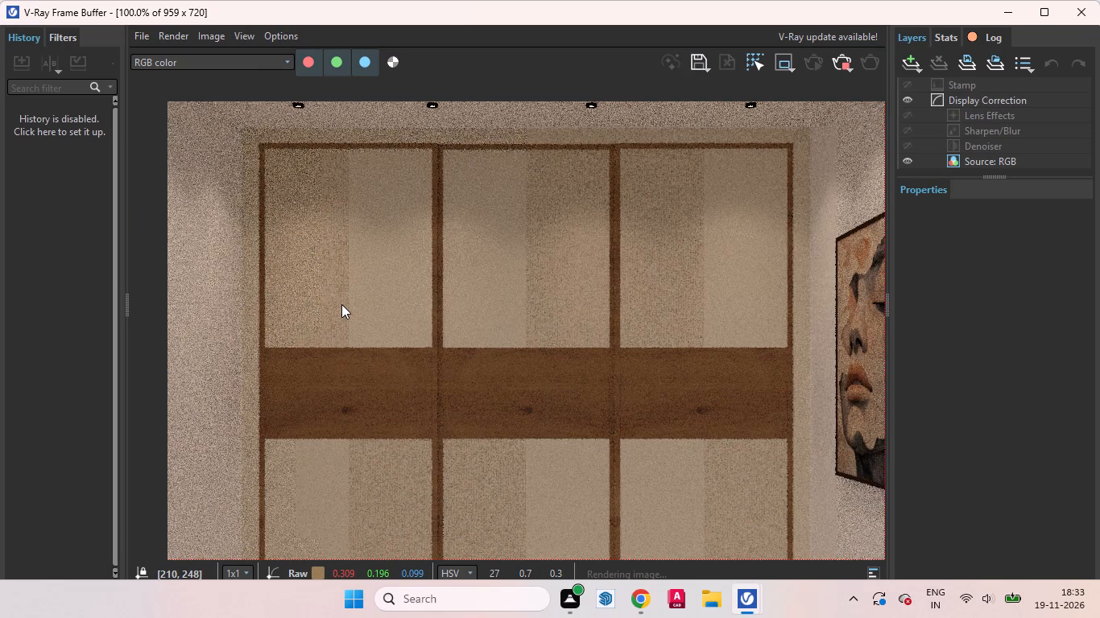
middle_click_drag(594, 332, 588, 255)
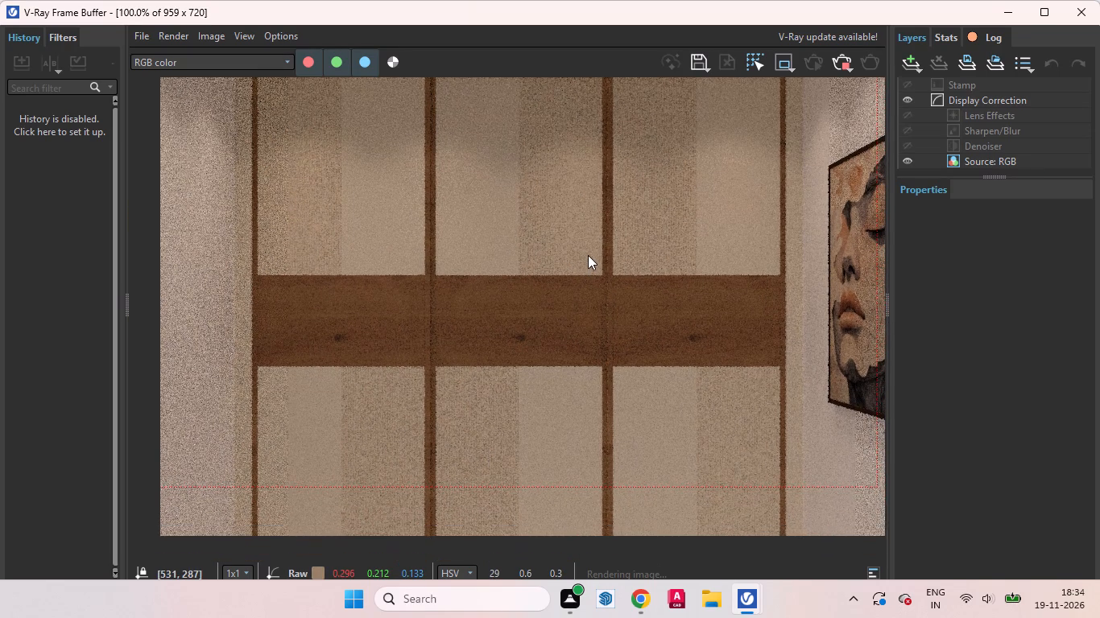
middle_click_drag(588, 255, 575, 222)
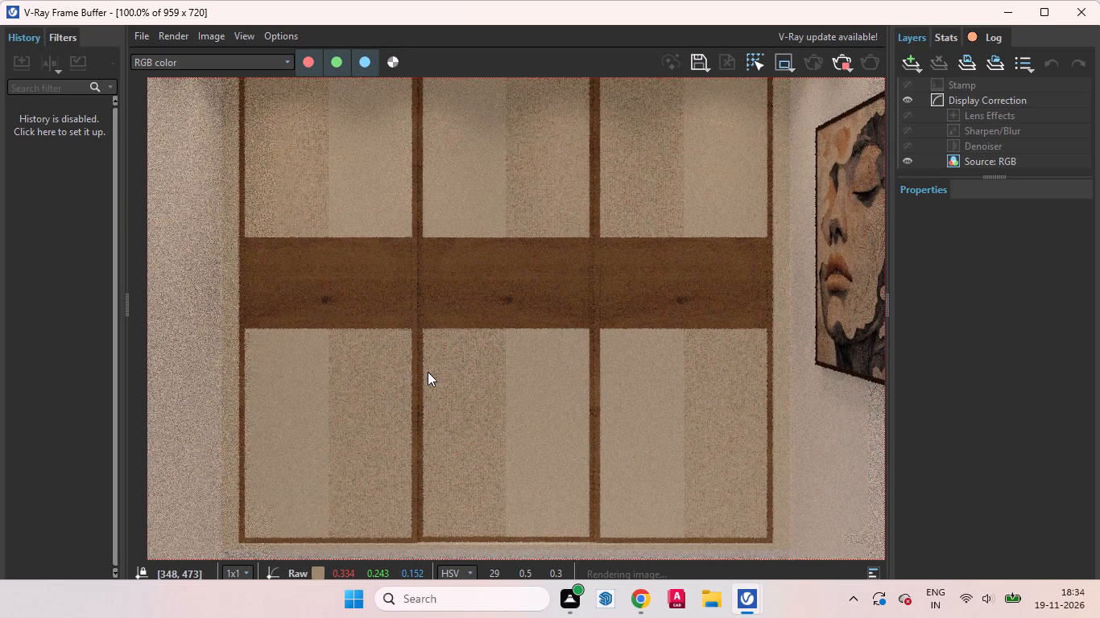
scroll(428, 372, "up", 1)
scroll(552, 402, "down", 1)
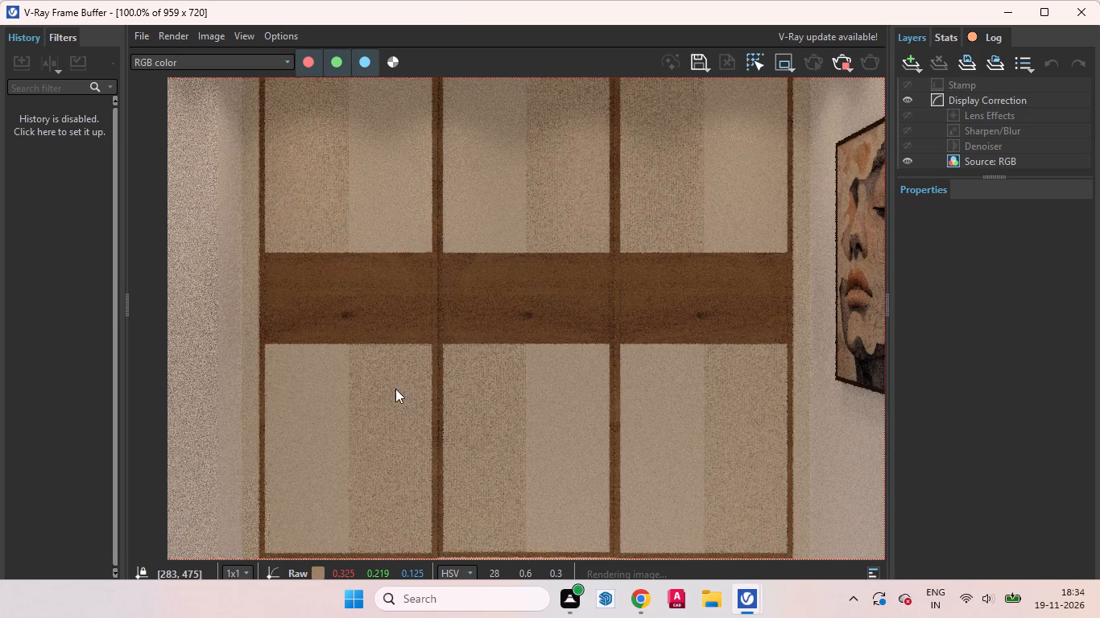
scroll(388, 389, "up", 1)
scroll(521, 419, "down", 1)
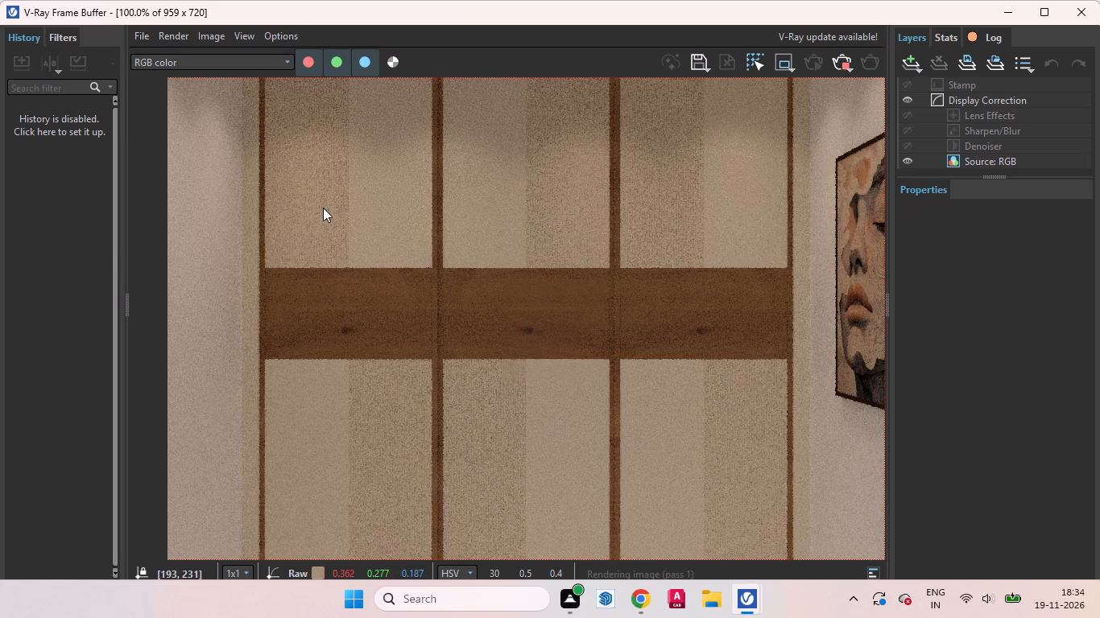
middle_click_drag(449, 291, 432, 247)
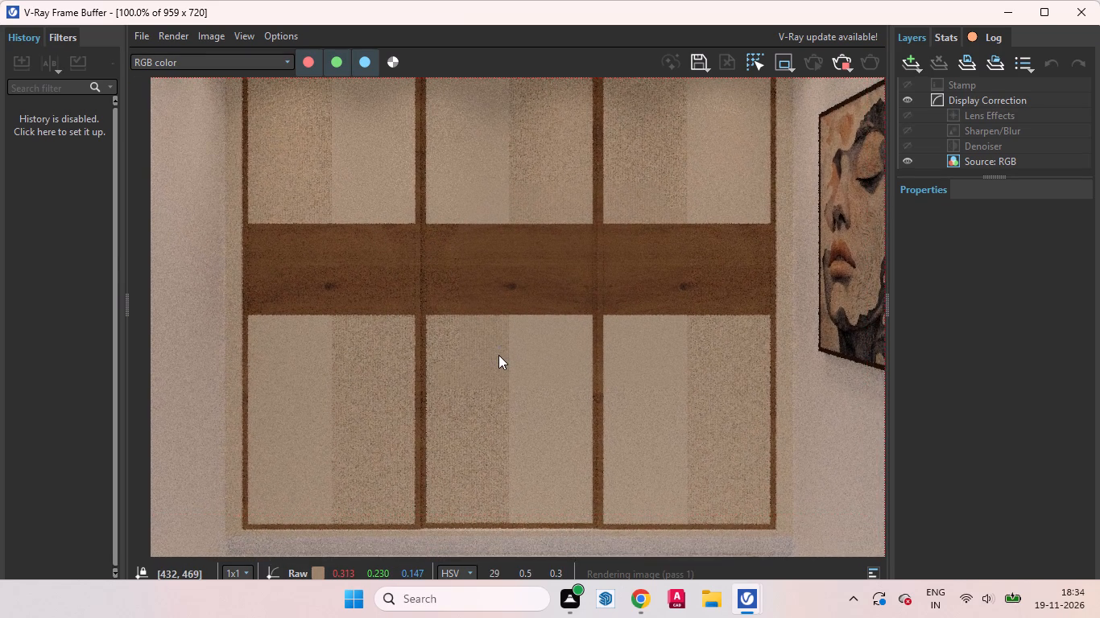
scroll(500, 360, "down", 1)
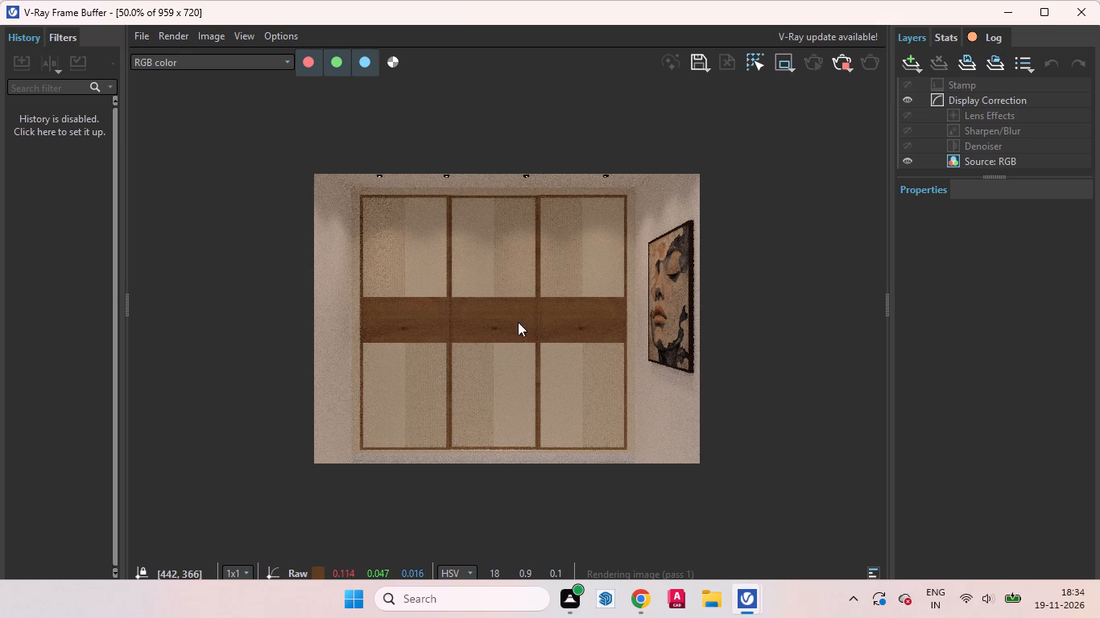
scroll(414, 307, "up", 2)
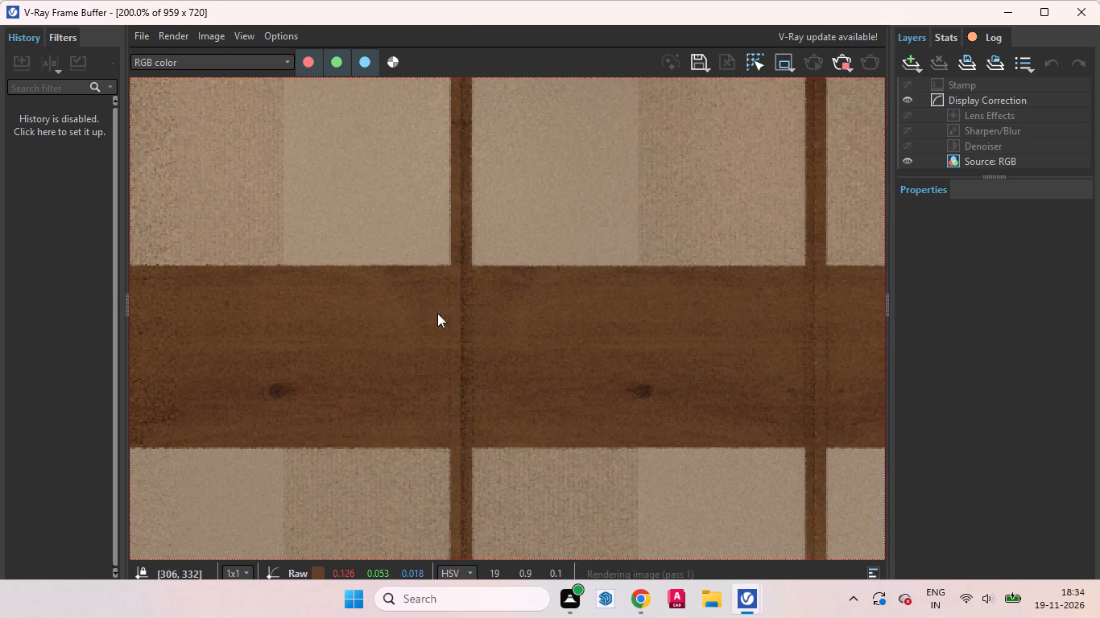
scroll(486, 330, "down", 1)
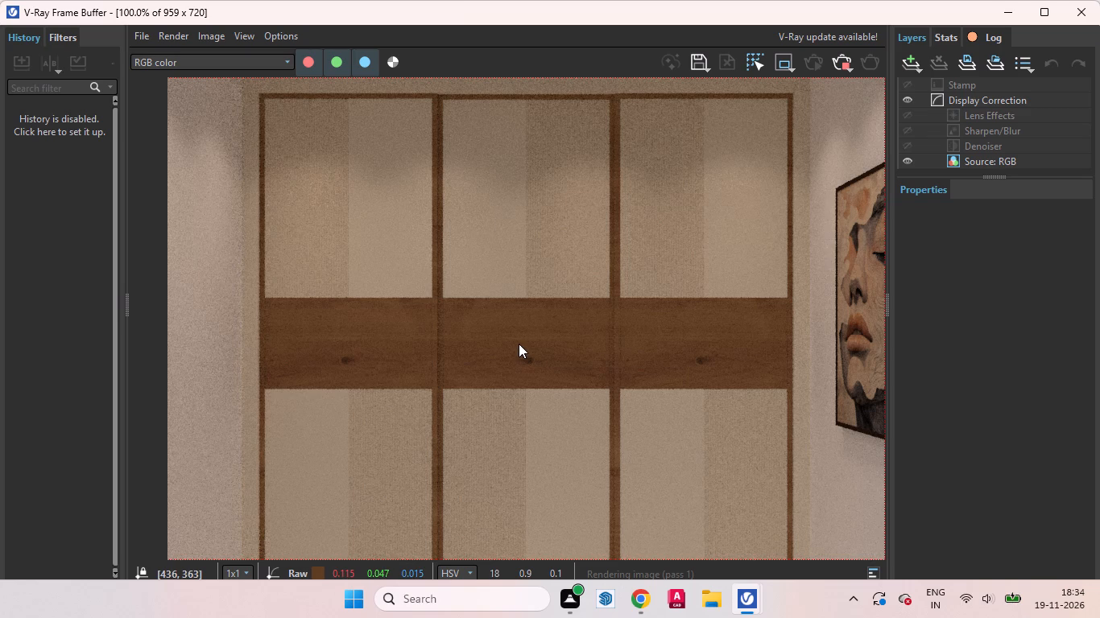
scroll(469, 346, "down", 1)
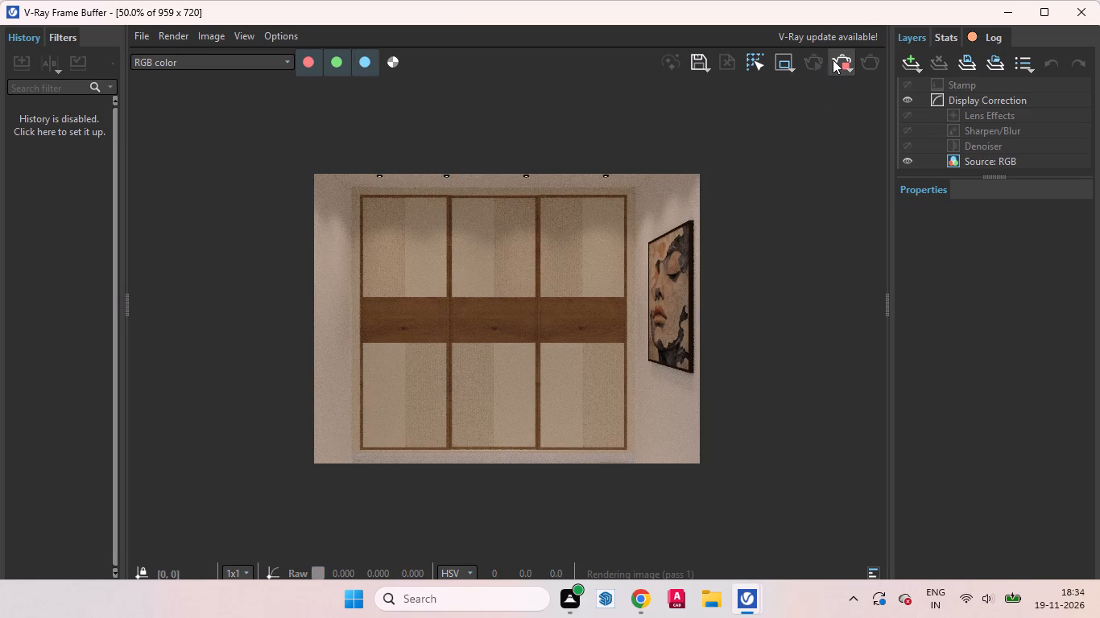
Inspect the modelled wardrobe from a wider angle, clear of the V-Ray Asset Editor, and return to the Scene 2 view.
left_click(994, 19)
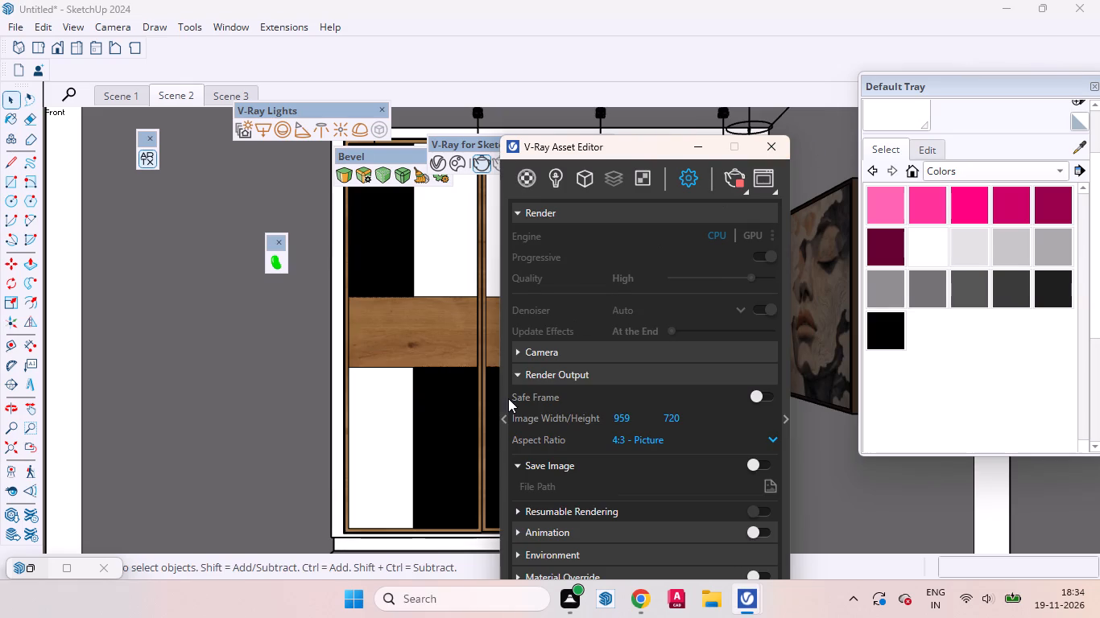
left_click_drag(638, 143, 918, 216)
scroll(519, 407, "down", 2)
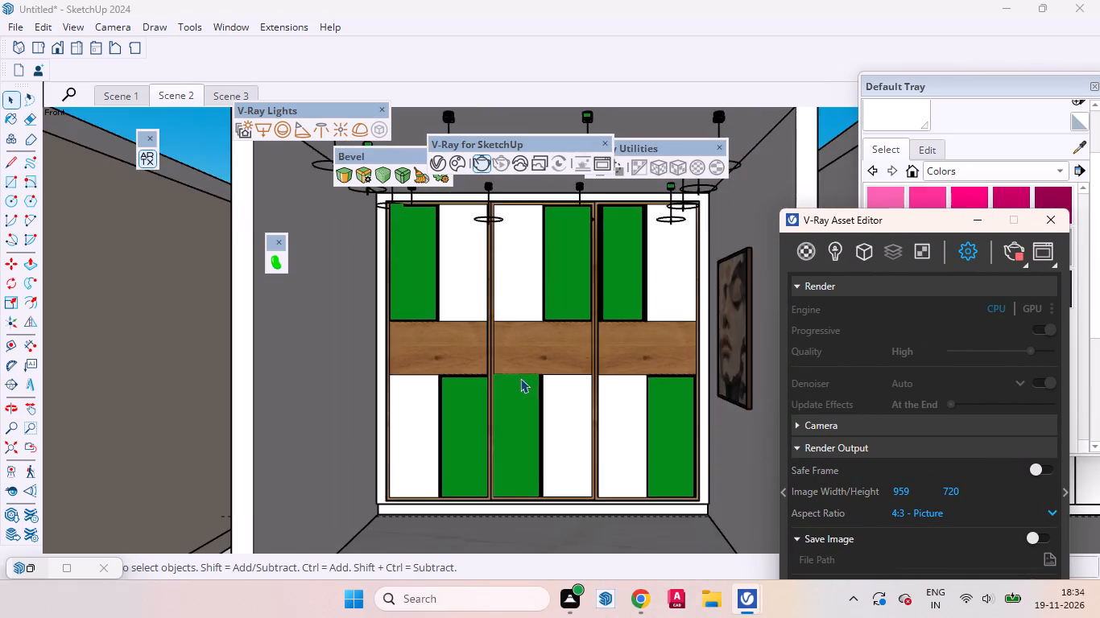
scroll(520, 378, "down", 4)
middle_click_drag(527, 422, 539, 471)
left_click(187, 93)
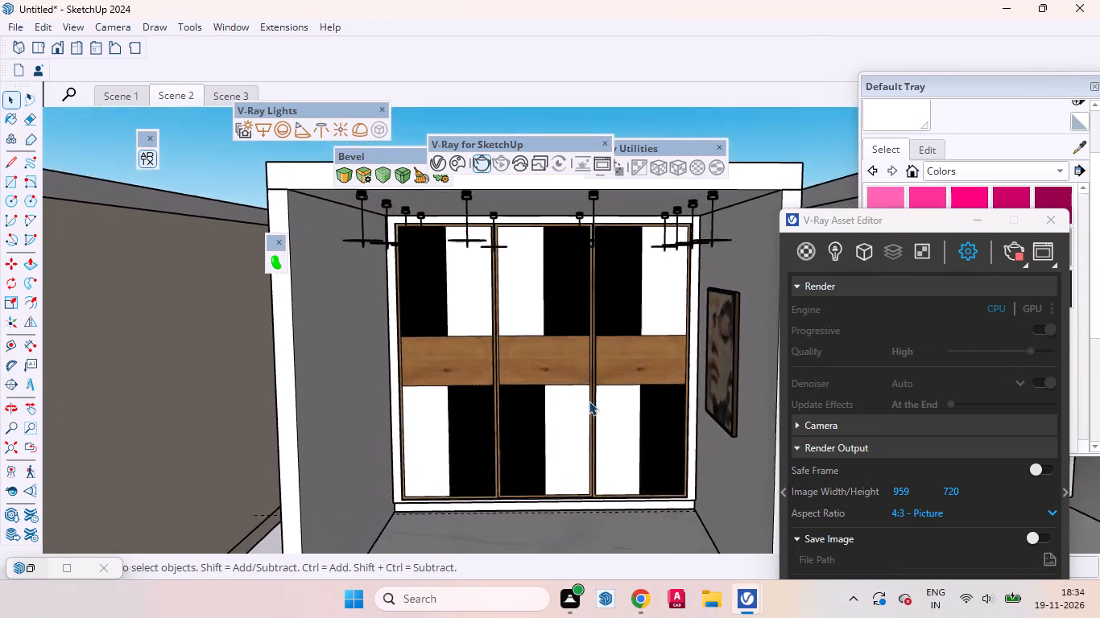
Examine the wardrobe render in the Frame Buffer again, checking the upper and lower door panels and the framed artwork.
left_click(733, 533)
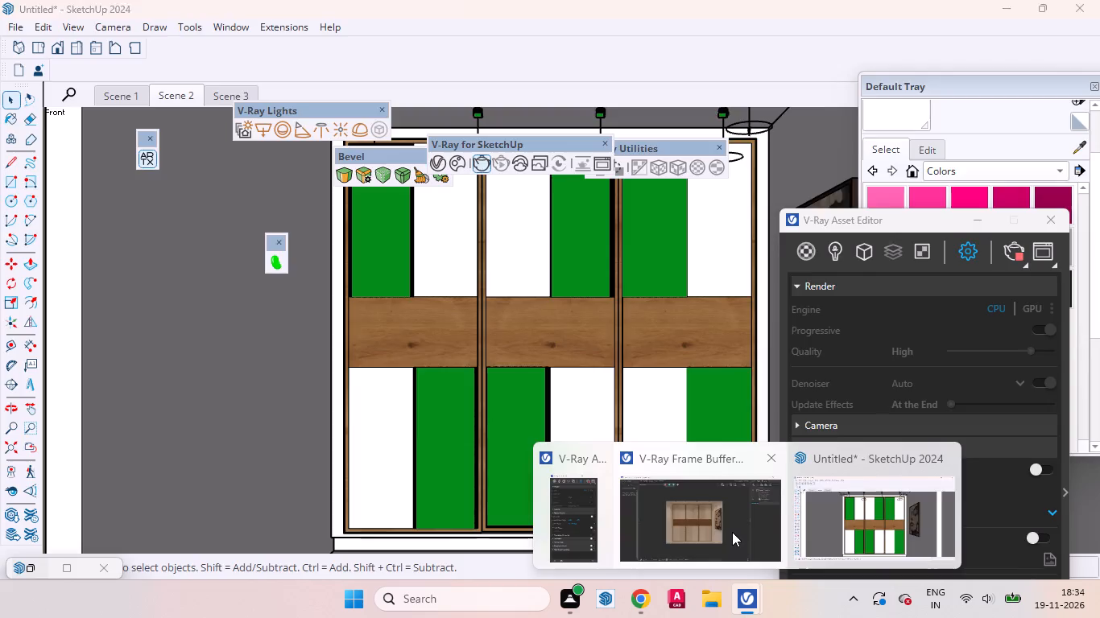
scroll(302, 205, "up", 1)
scroll(368, 348, "down", 1)
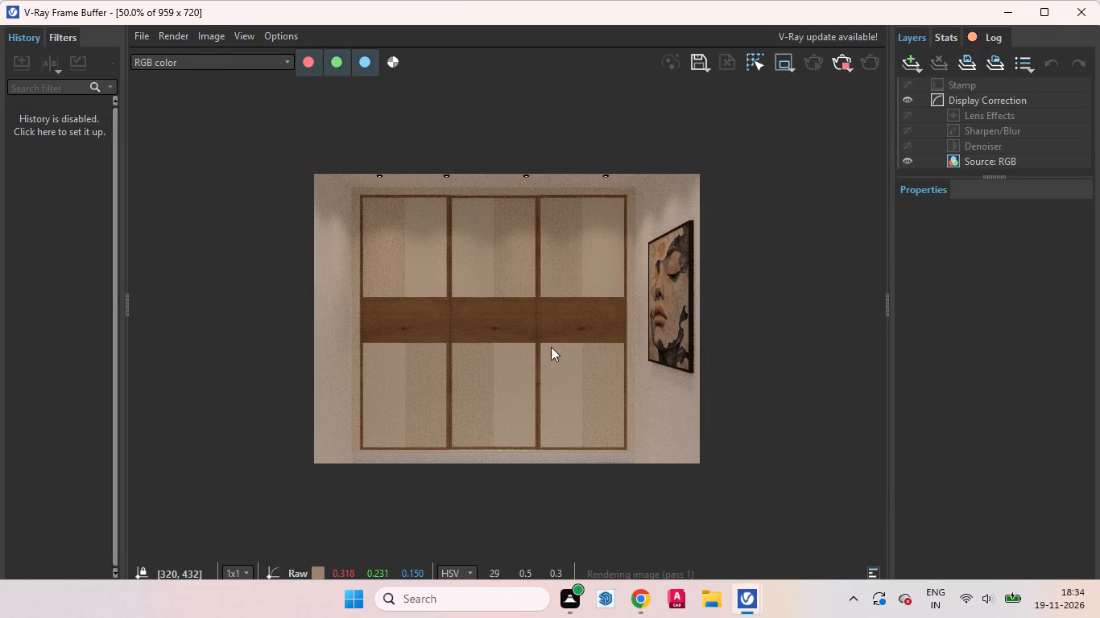
scroll(467, 344, "up", 1)
middle_click_drag(564, 354, 564, 421)
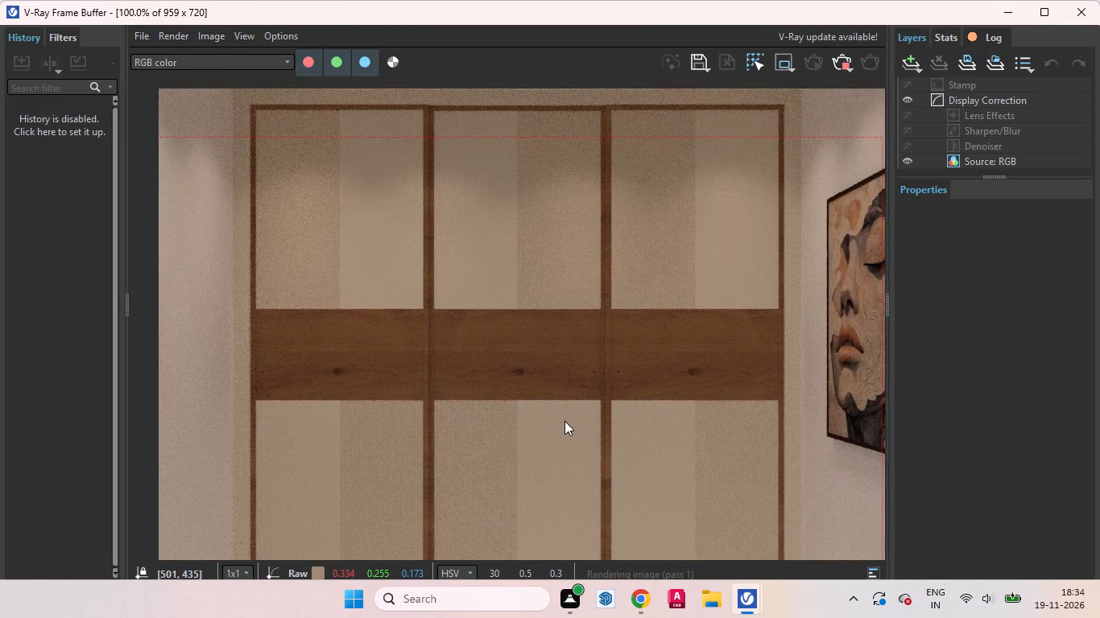
middle_click_drag(564, 421, 572, 443)
scroll(489, 362, "down", 1)
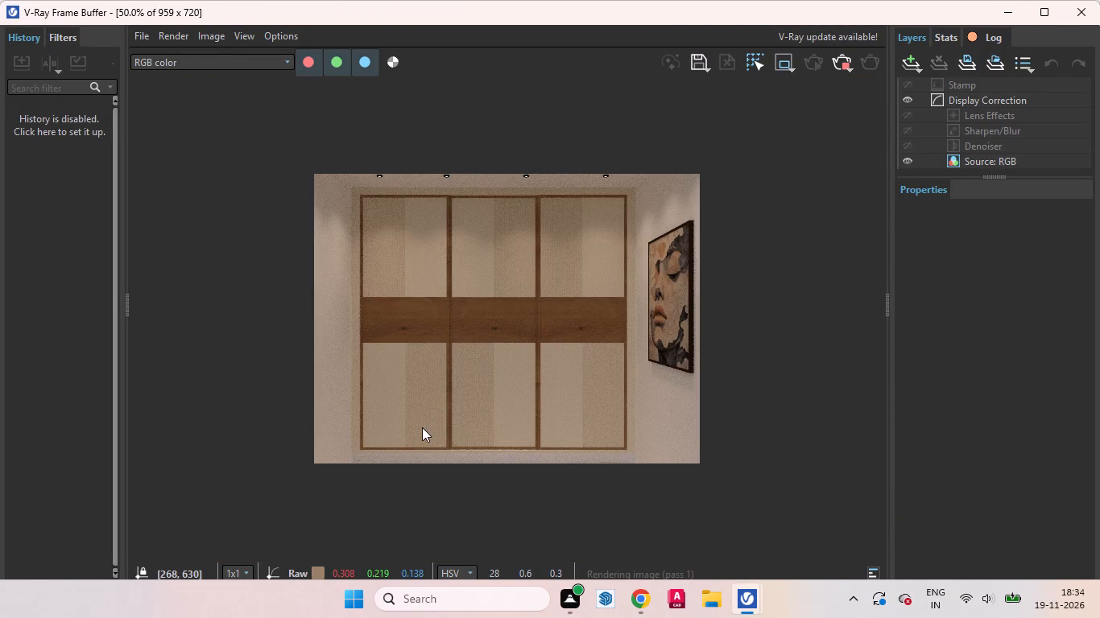
scroll(422, 427, "up", 1)
scroll(387, 402, "down", 1)
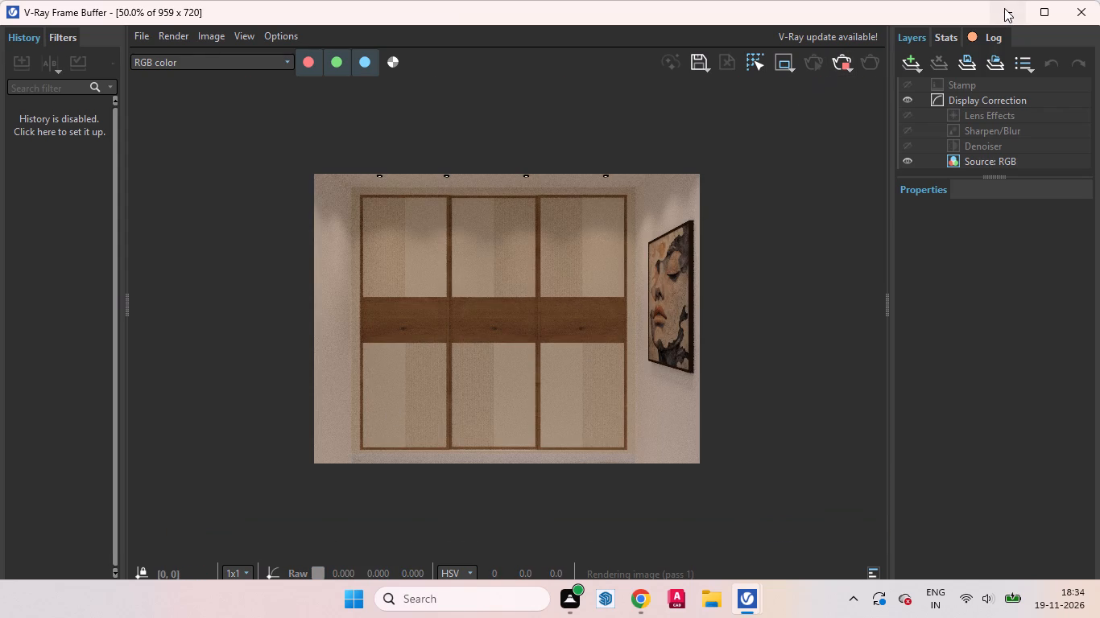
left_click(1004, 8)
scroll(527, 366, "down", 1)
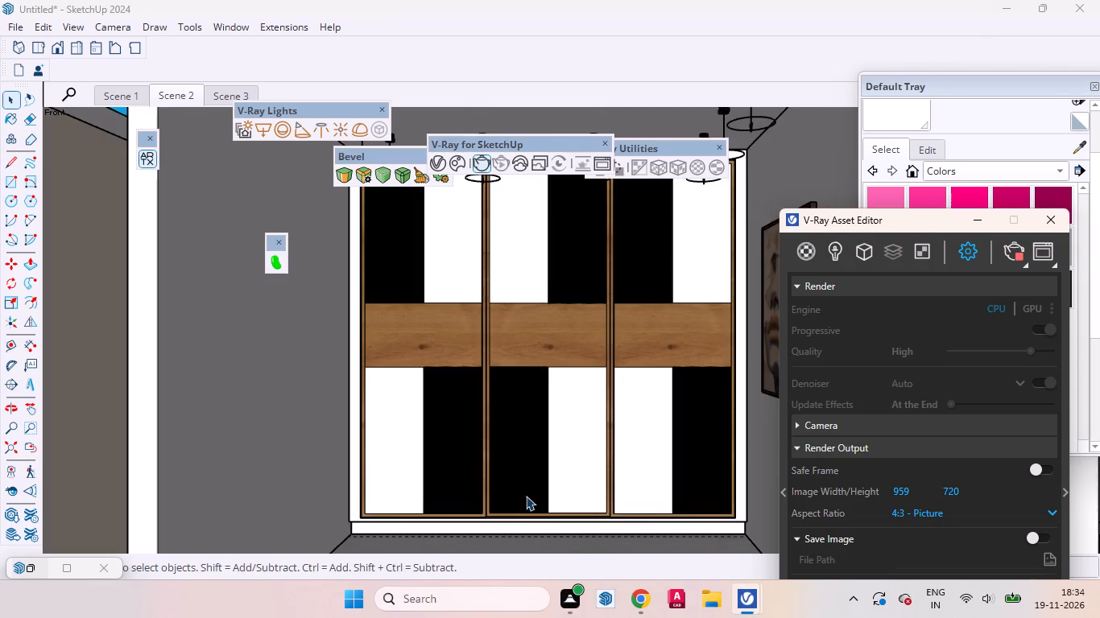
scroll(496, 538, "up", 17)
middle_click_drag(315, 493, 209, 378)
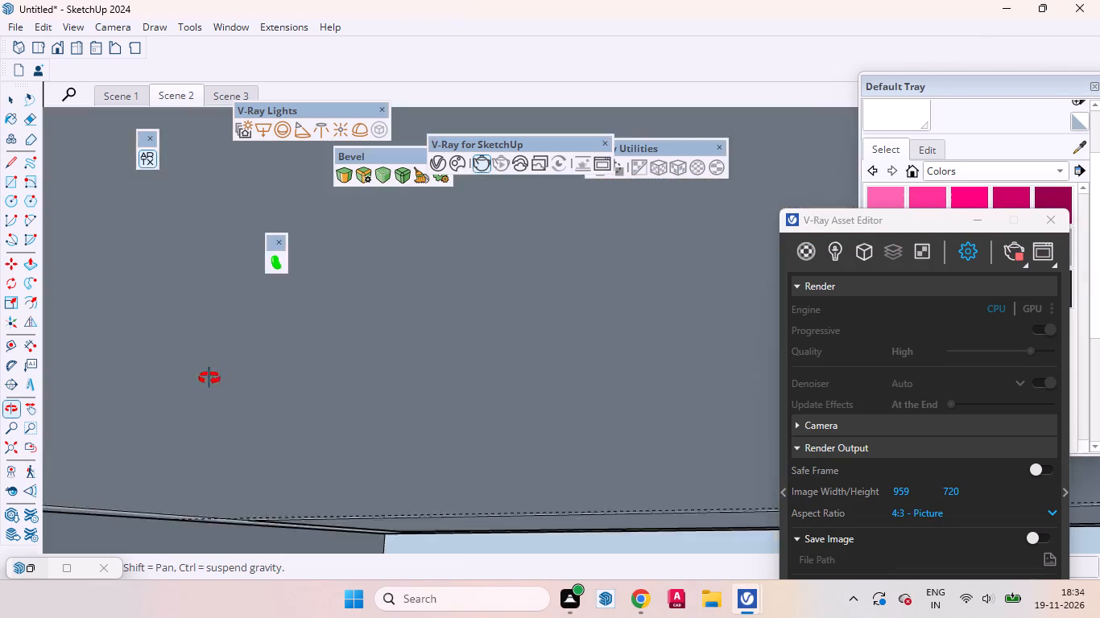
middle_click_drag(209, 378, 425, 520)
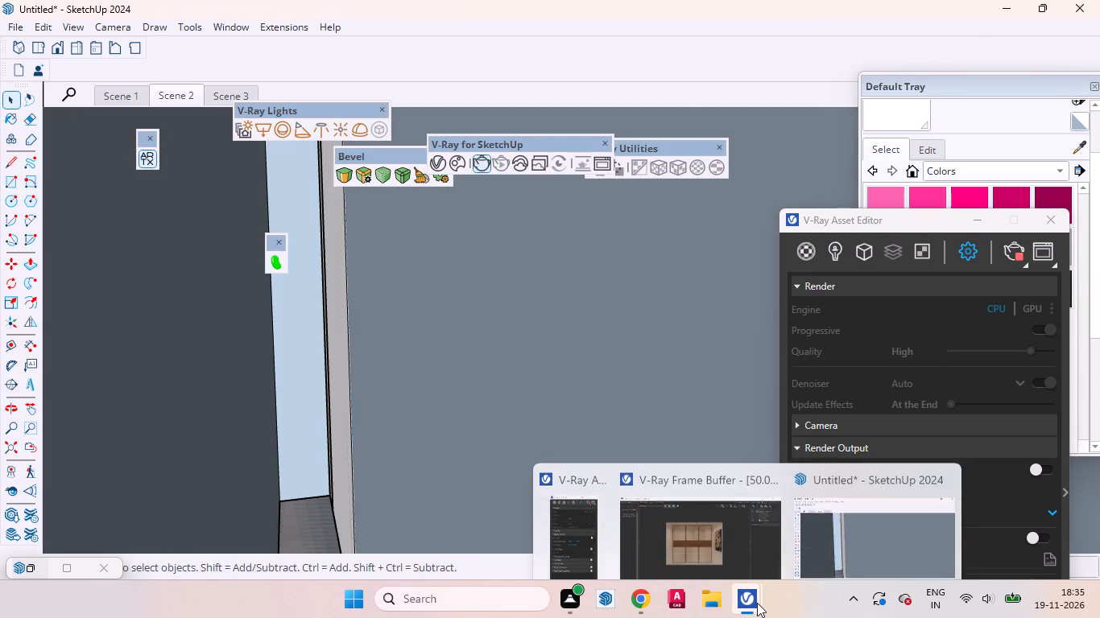
Check the lower door panels in the High-quality wardrobe render and stop the render in progress.
left_click(684, 530)
scroll(498, 473, "up", 2)
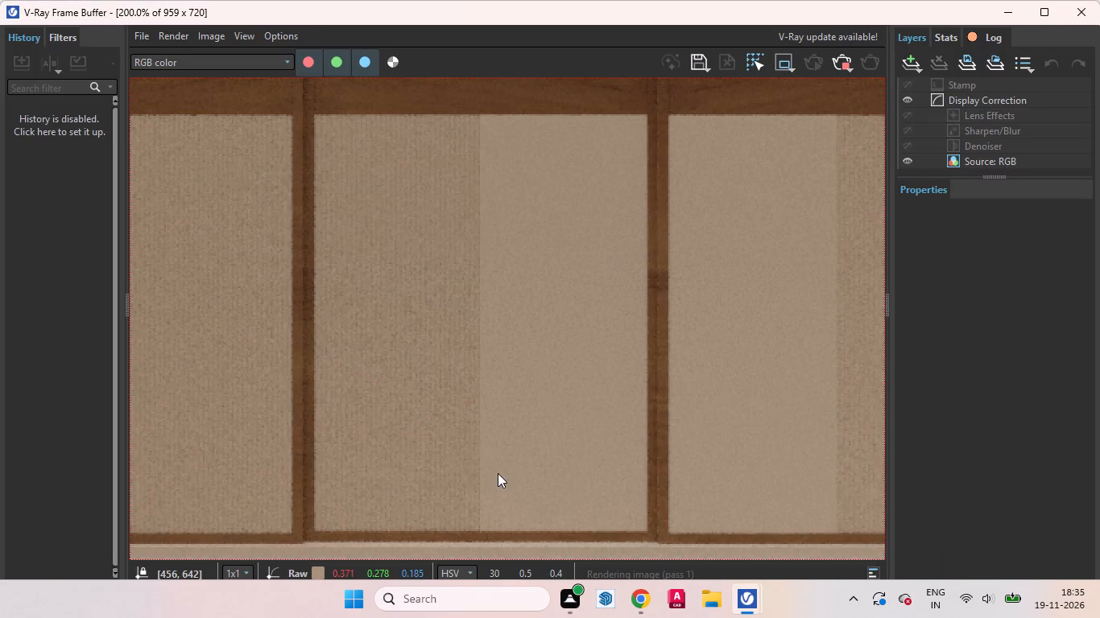
scroll(459, 450, "down", 2)
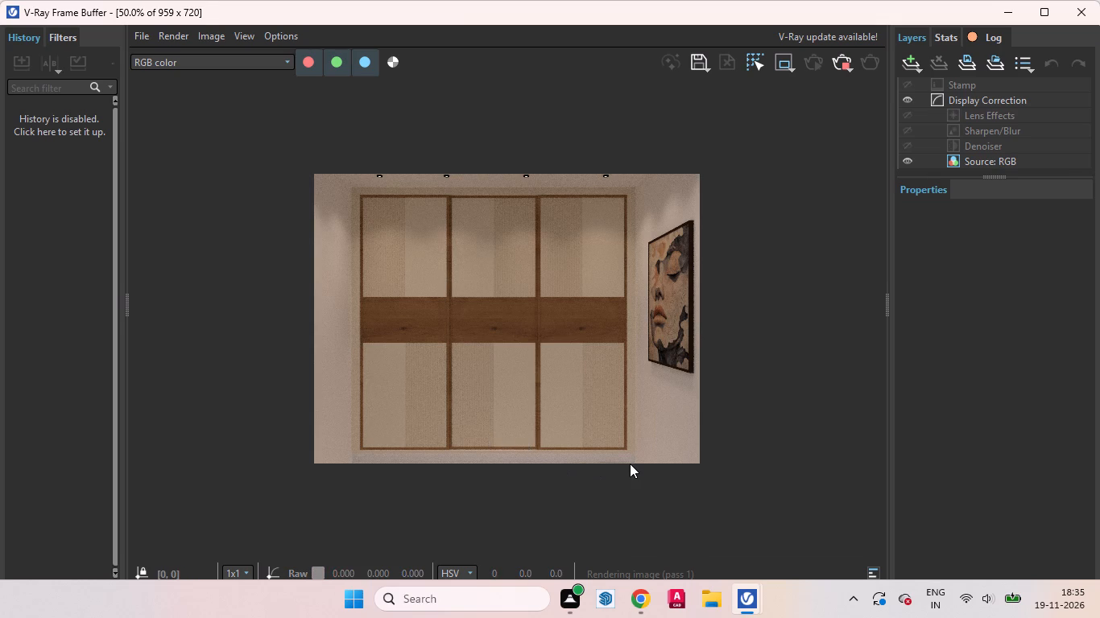
scroll(630, 463, "up", 1)
scroll(585, 476, "down", 1)
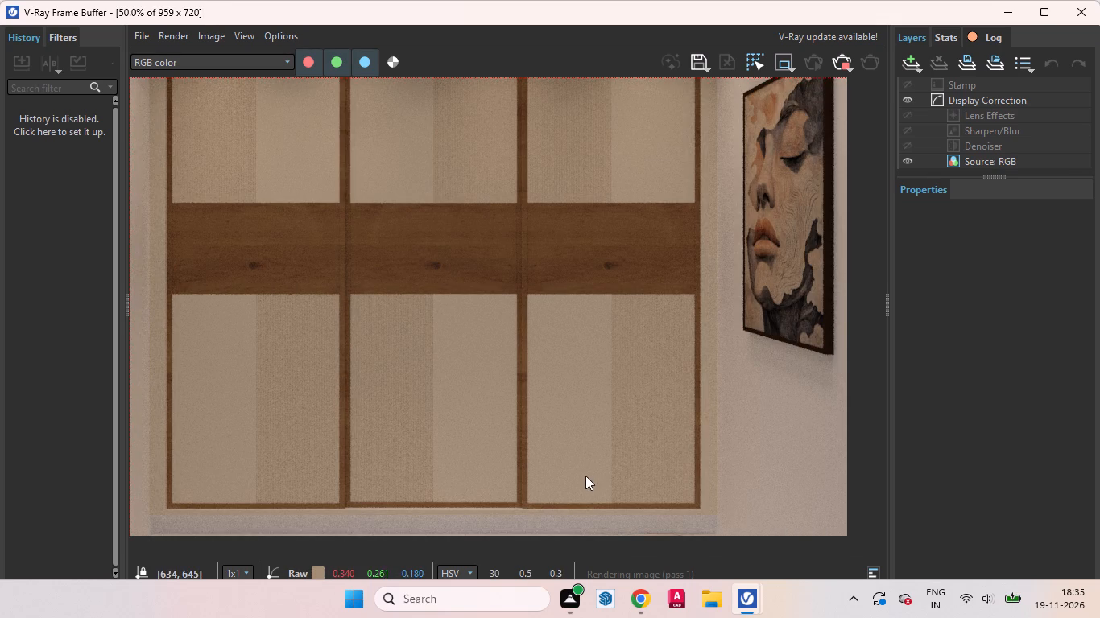
left_click(840, 61)
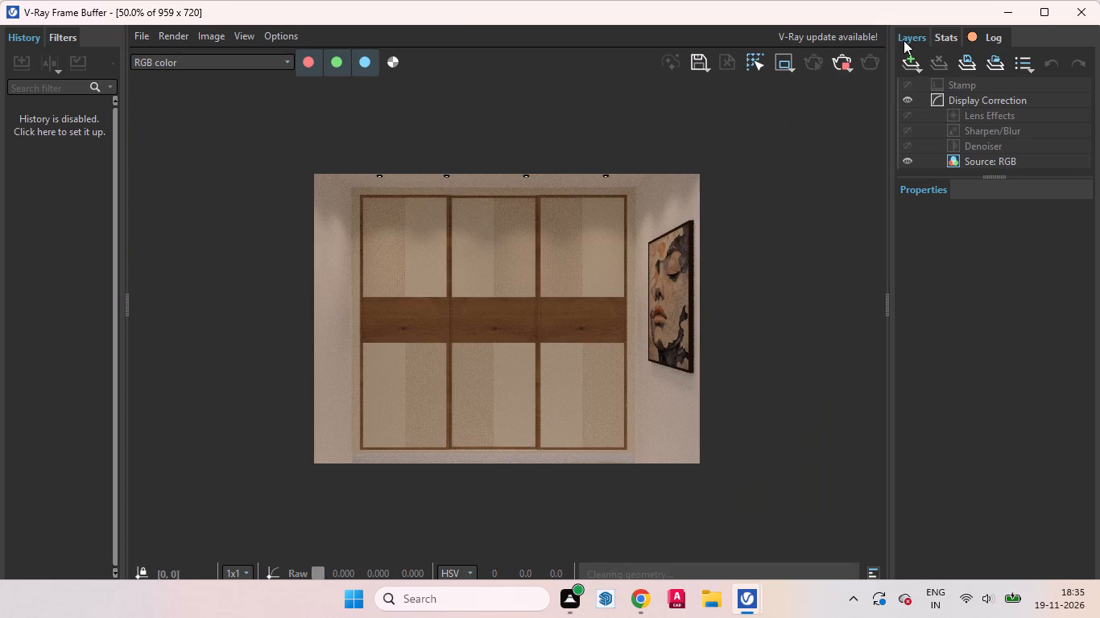
Restore the Scene 2 view and sample the material of the middle wardrobe door's upper plain panel.
left_click(1007, 12)
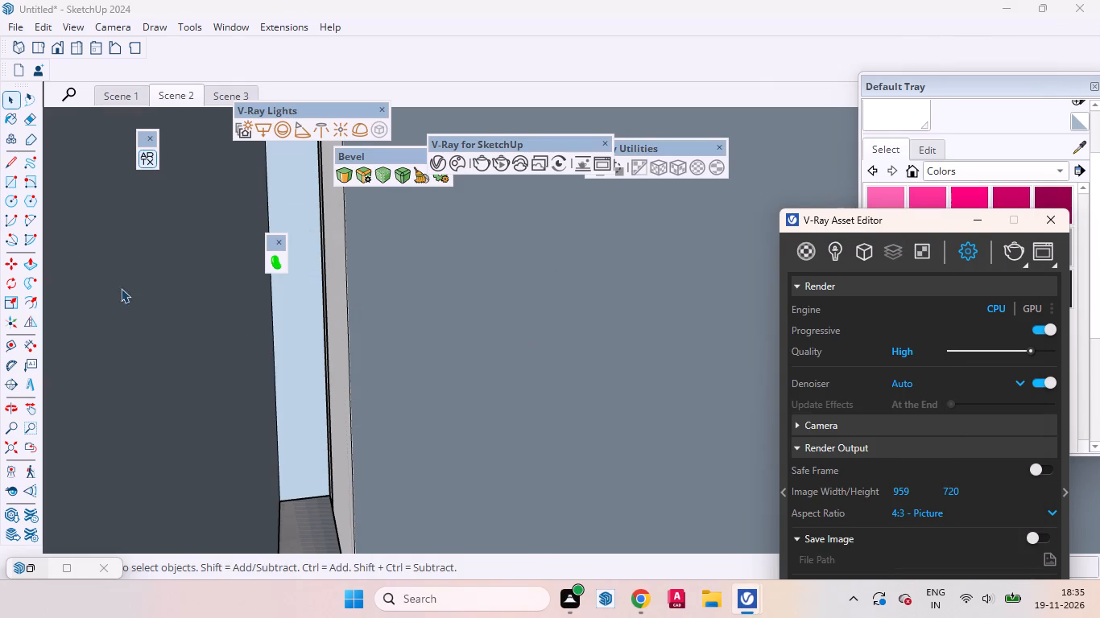
left_click(179, 93)
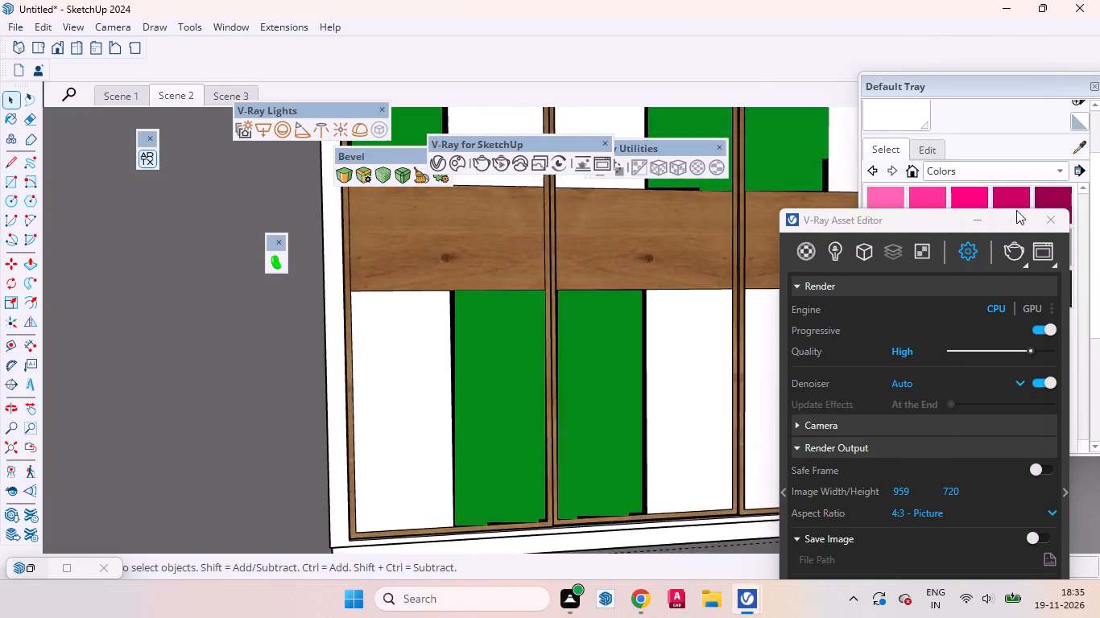
left_click(1076, 143)
left_click(511, 257)
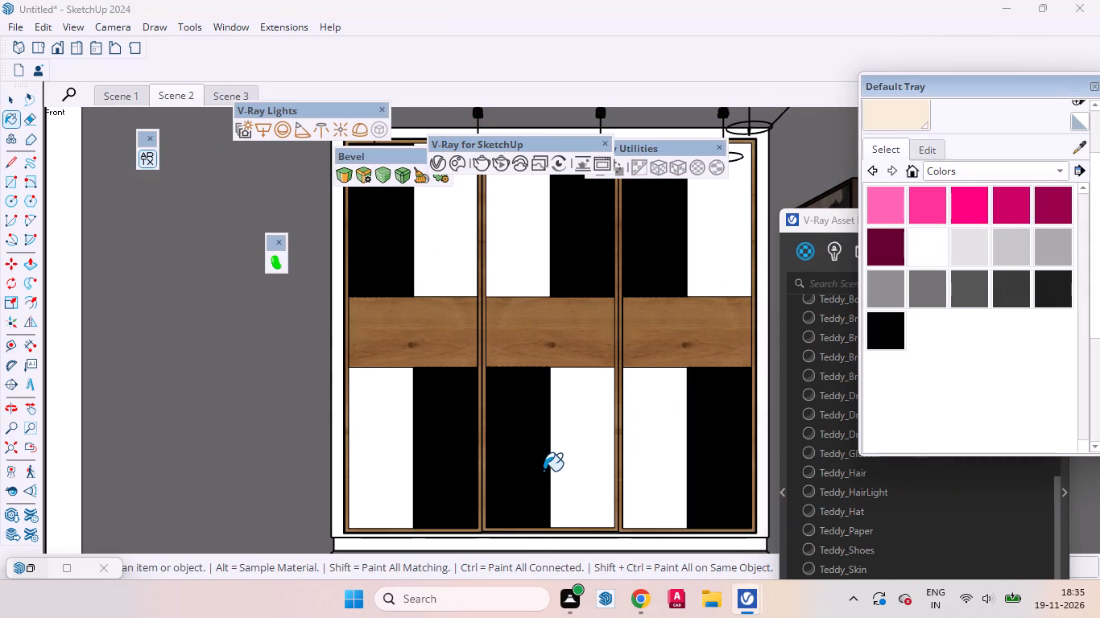
key("space")
Sample the material of the white plinth strip beneath the wardrobe.
left_click(1077, 146)
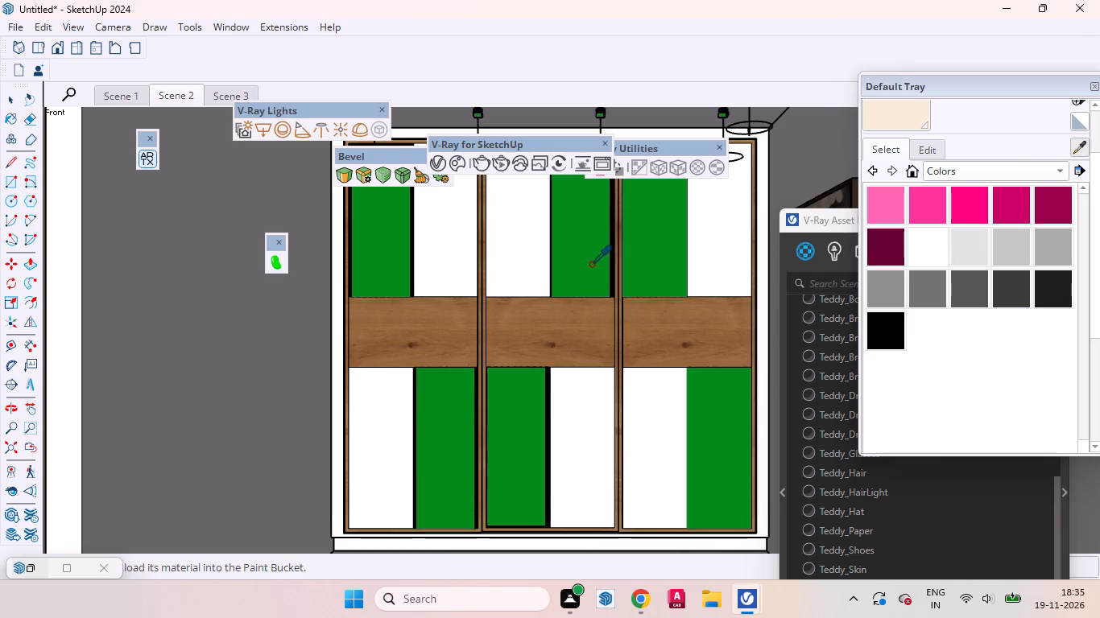
scroll(592, 263, "down", 2)
scroll(428, 535, "up", 13)
left_click(399, 464)
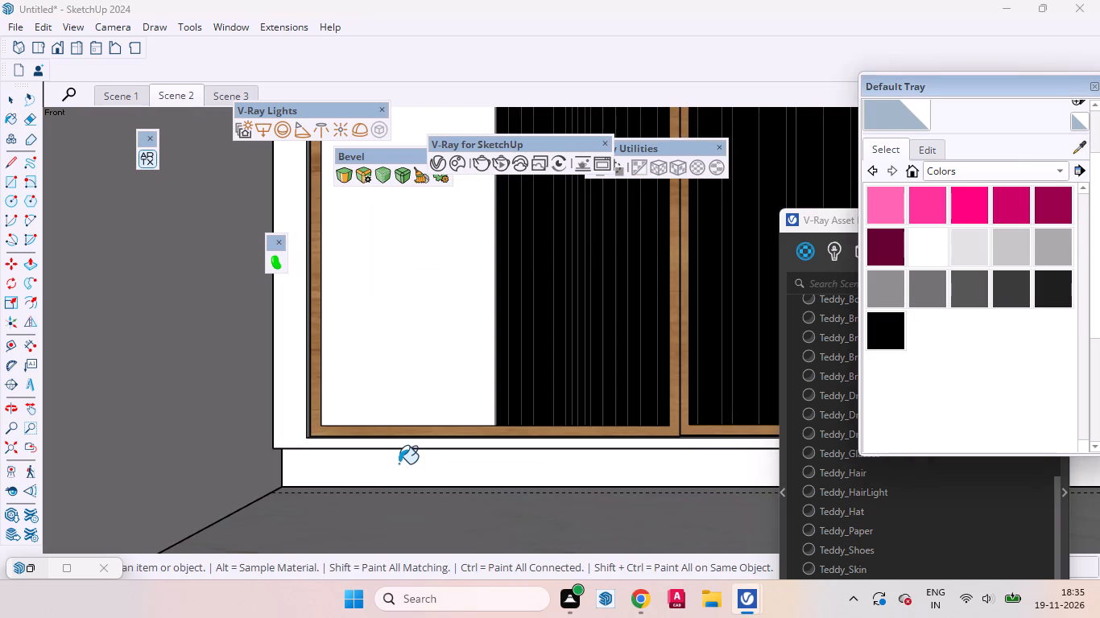
key("space")
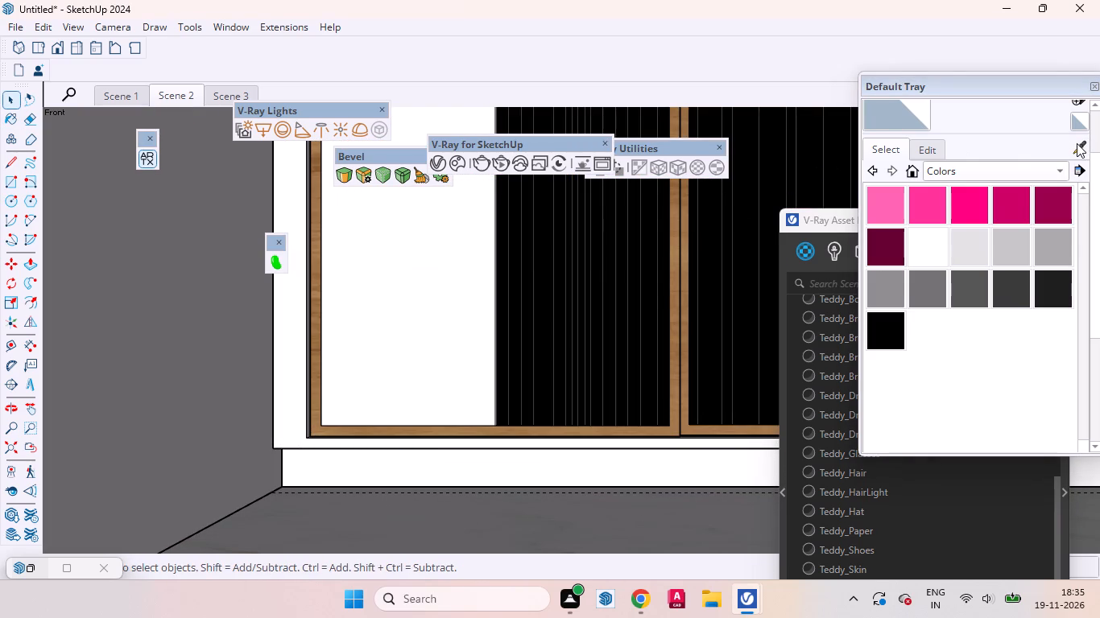
Paint the wardrobe plinth's front face with the cream material sampled from the lower plain panel of the first door.
left_click(1077, 143)
left_click(401, 321)
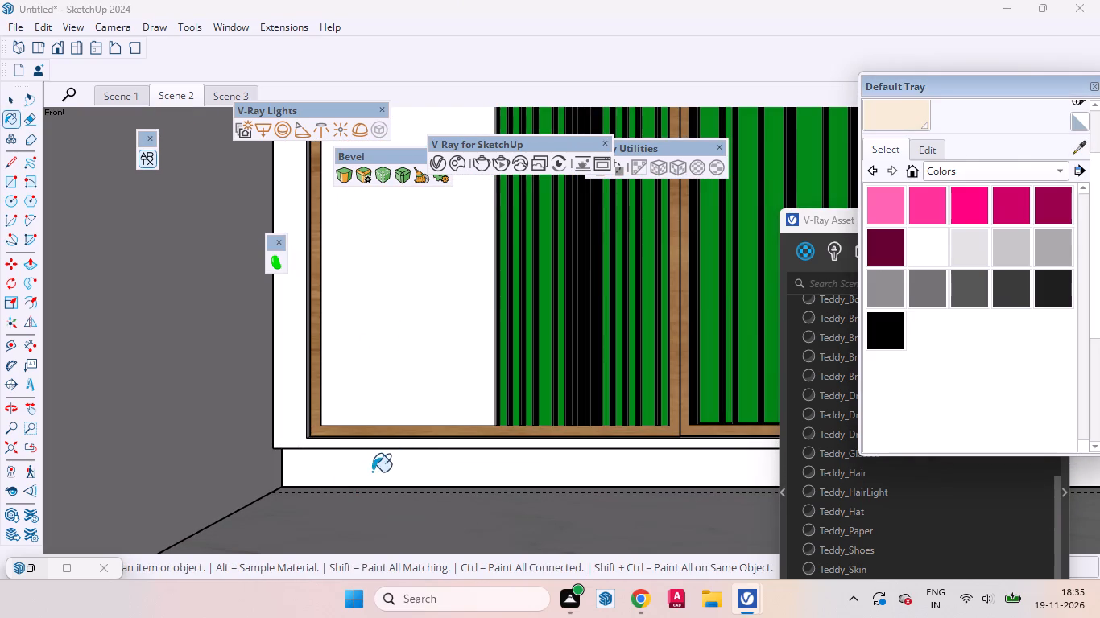
key("space")
double_click(367, 476)
left_click(403, 466)
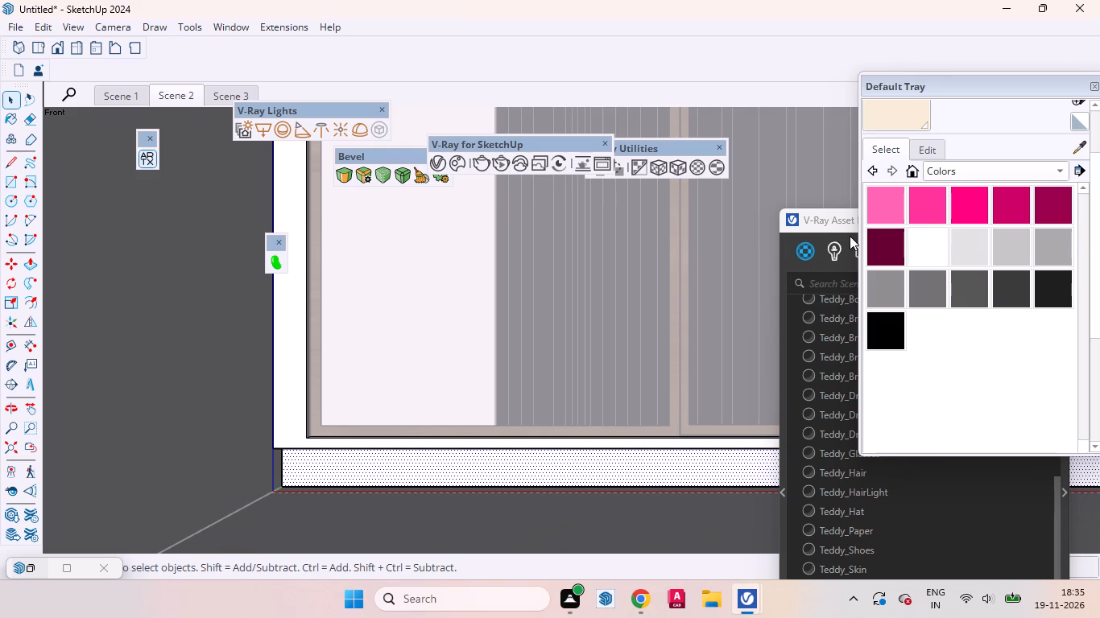
left_click(878, 113)
left_click(483, 469)
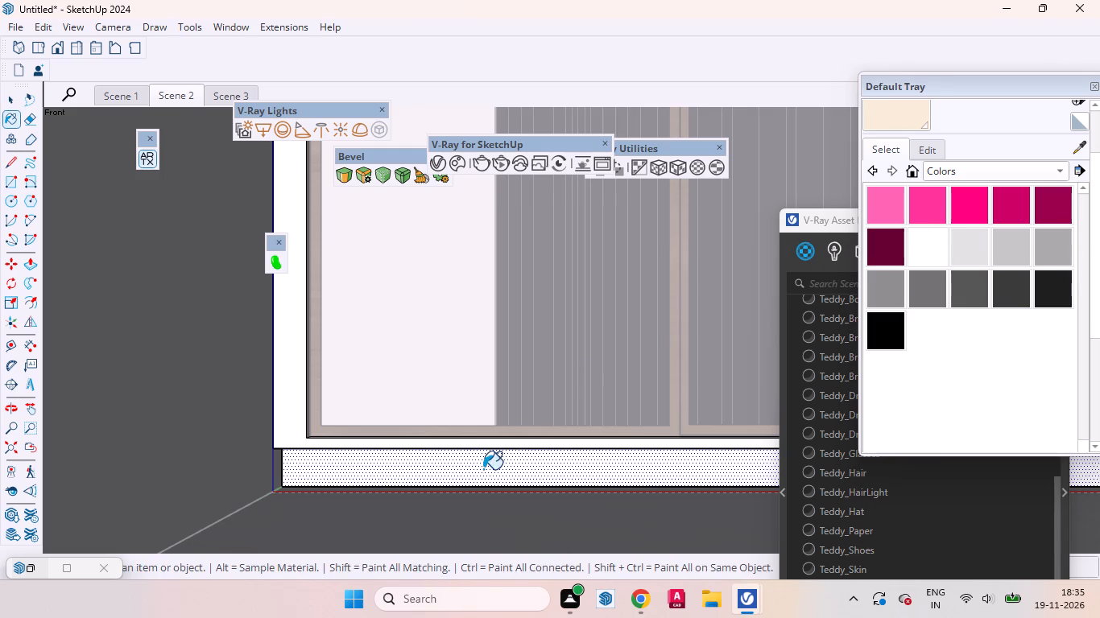
key("space")
left_click(312, 529)
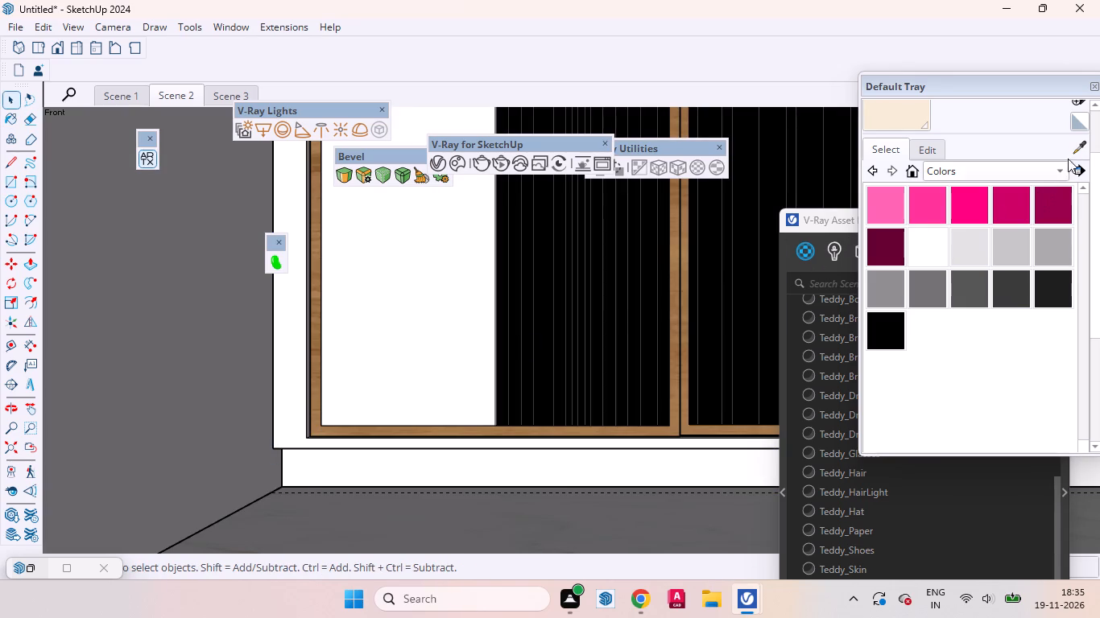
Sample the material of the wardrobe's lower door frame where two fluted panels meet.
left_click(1072, 146)
left_click(695, 435)
key("space")
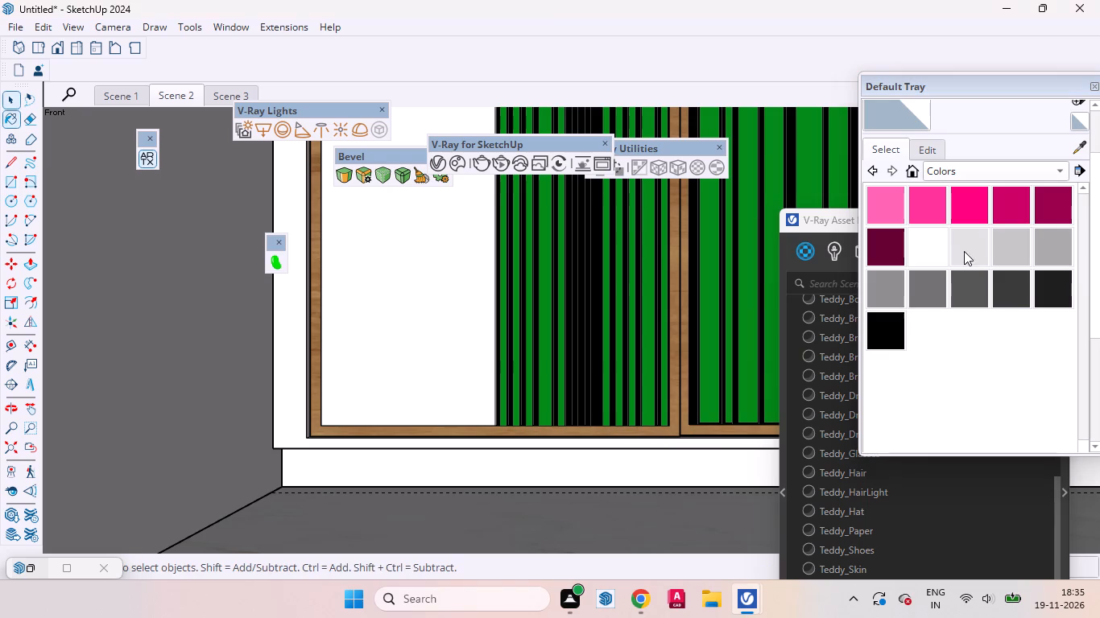
left_click(1078, 141)
scroll(816, 379, "up", 6)
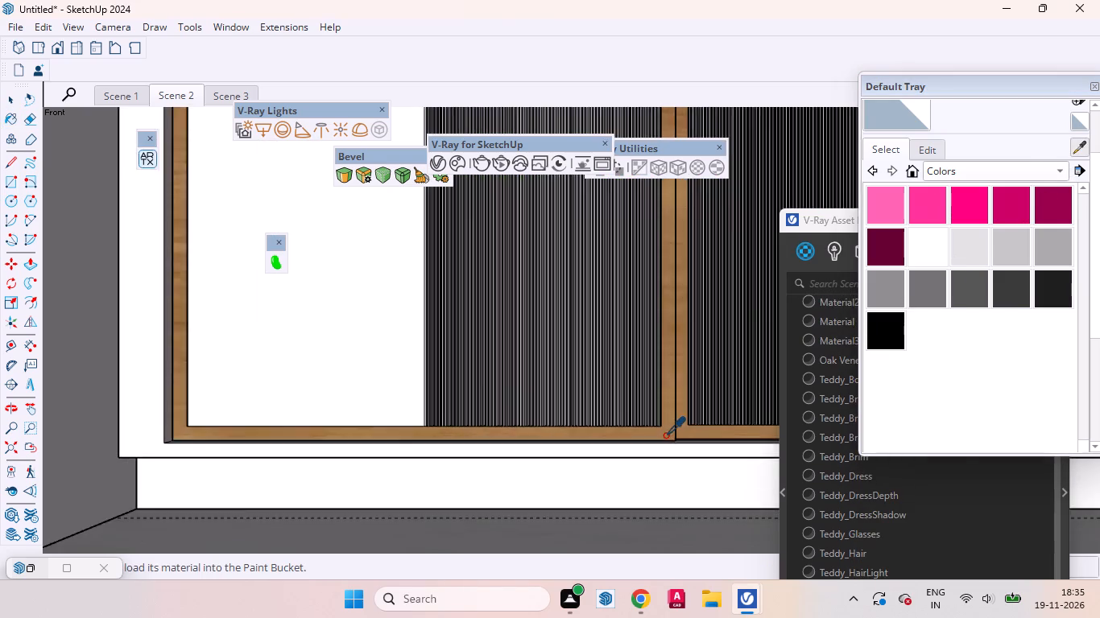
scroll(665, 435, "up", 5)
left_click(677, 396)
key("space")
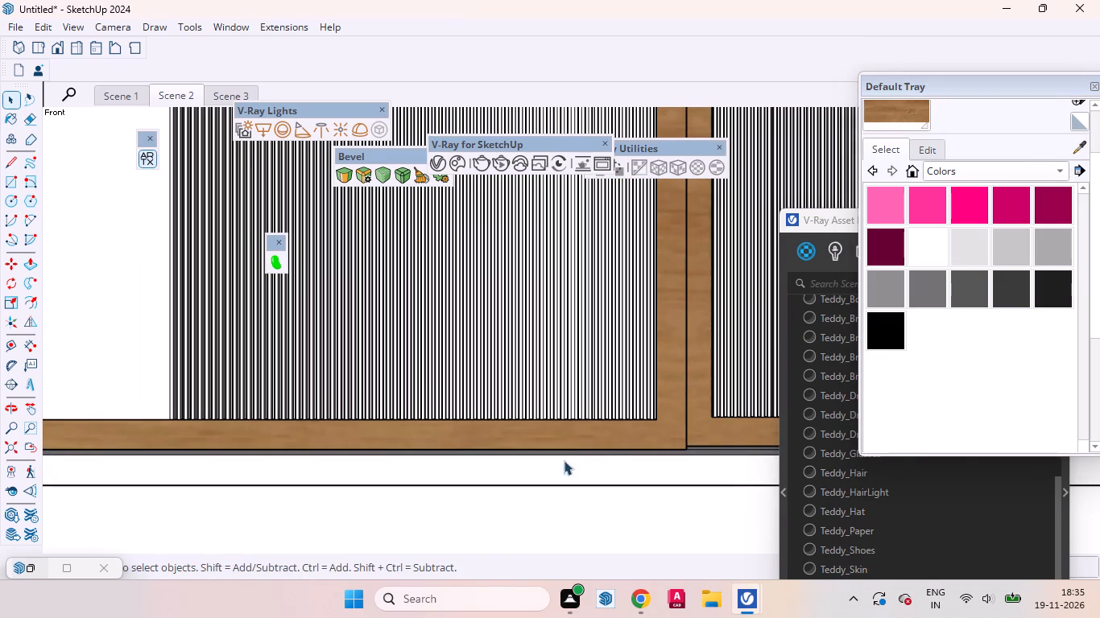
Sample the materials of the wardrobe's plinth face and of the narrow strip directly above it to check them.
scroll(414, 375, "down", 10)
middle_click_drag(426, 416, 250, 353)
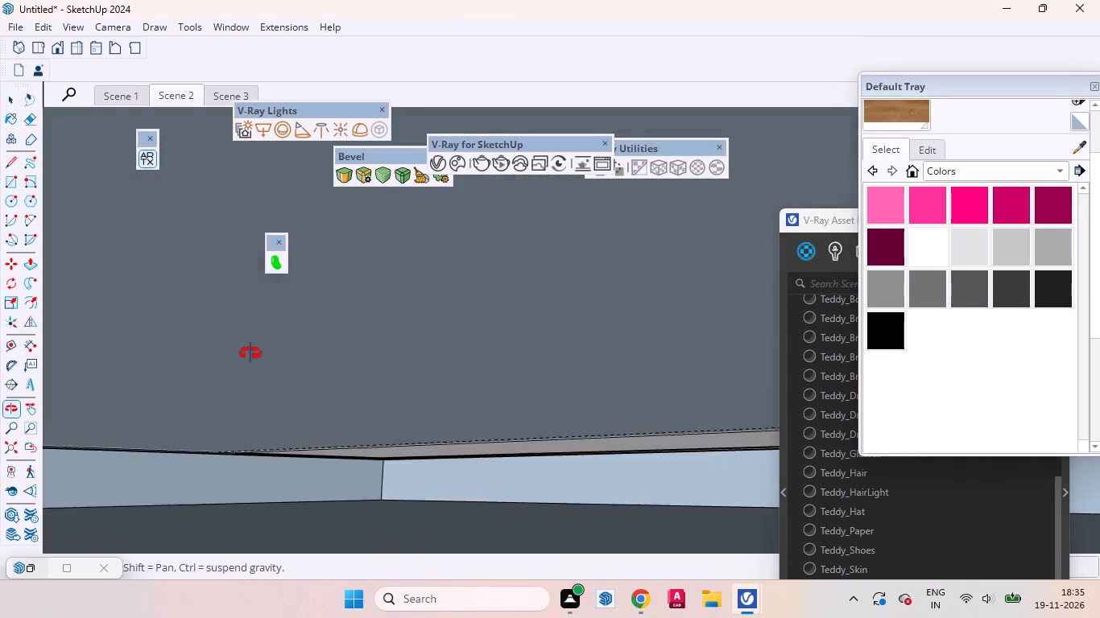
middle_click_drag(250, 353, 289, 415)
left_click(1073, 146)
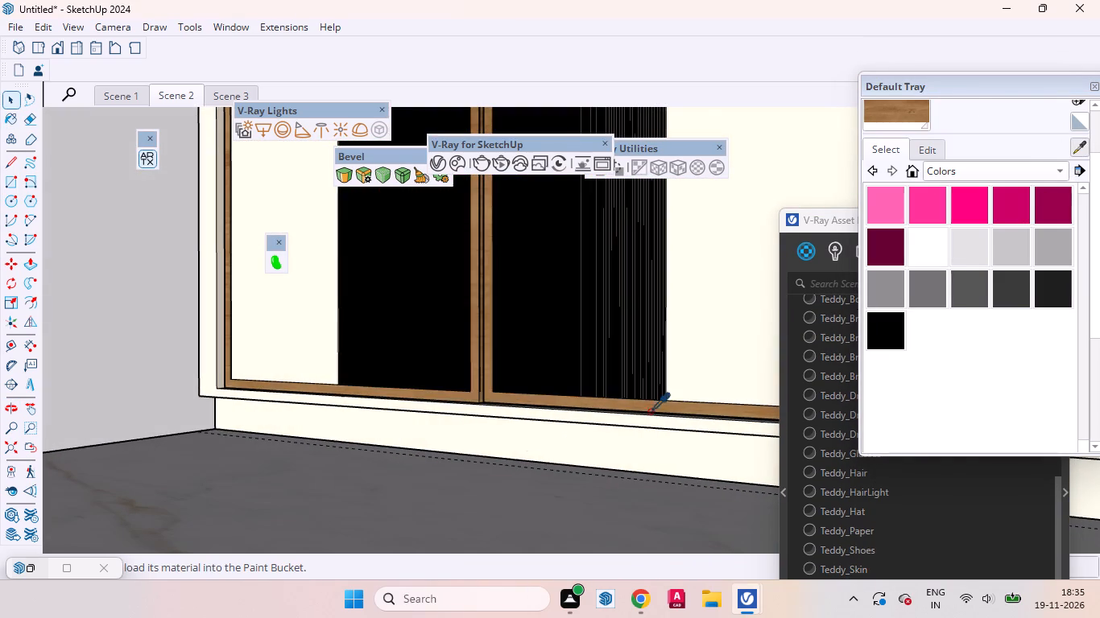
scroll(522, 447, "up", 6)
left_click(490, 441)
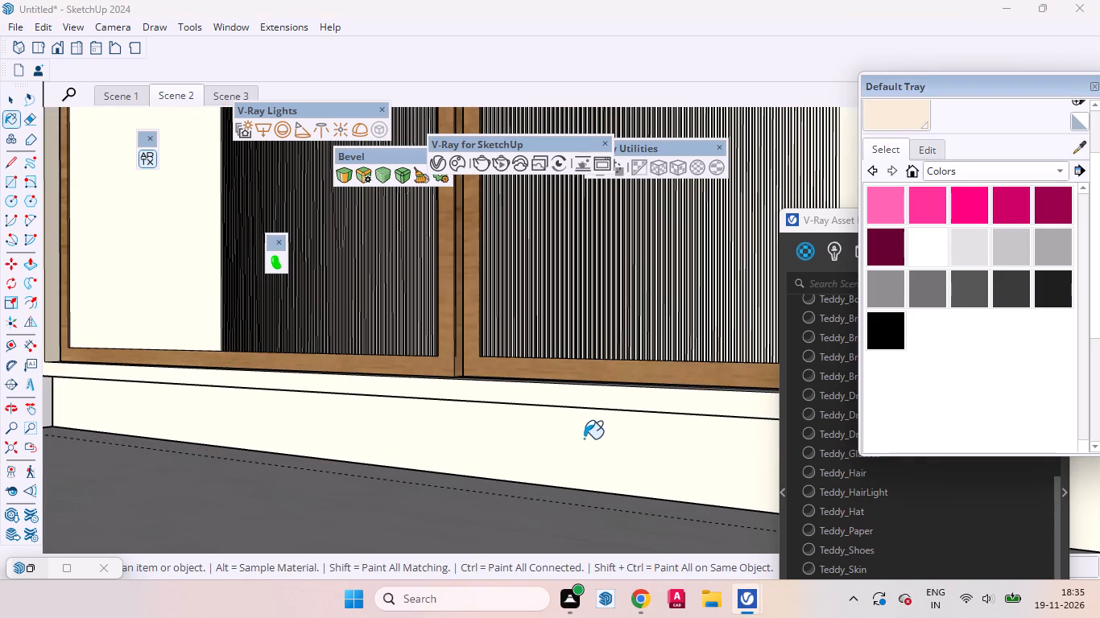
key("space")
scroll(577, 390, "up", 3)
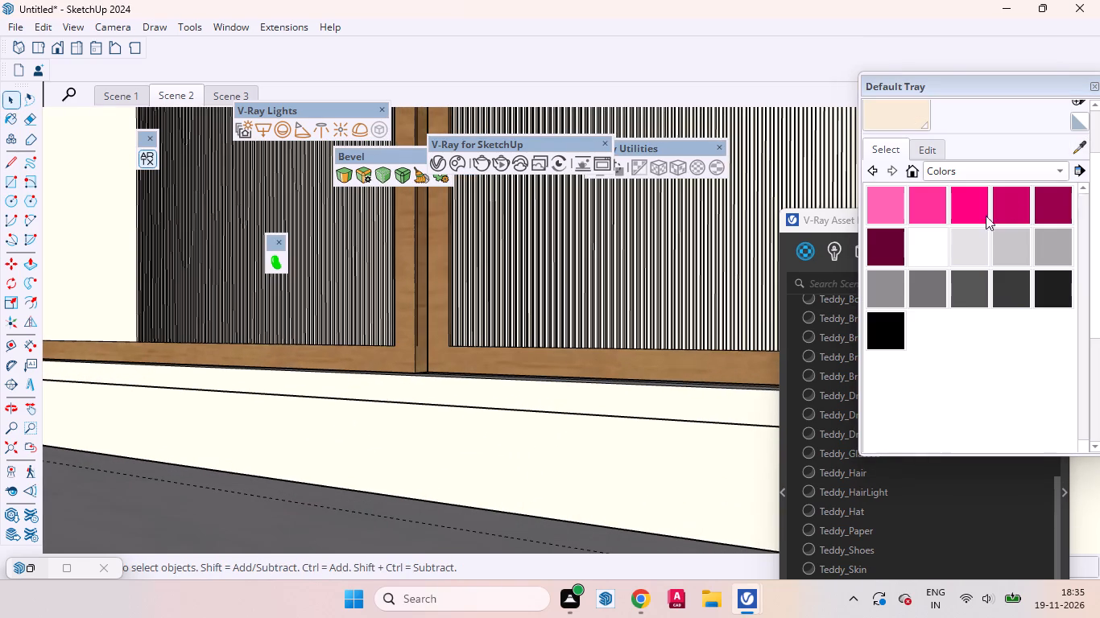
left_click(1076, 145)
left_click(542, 398)
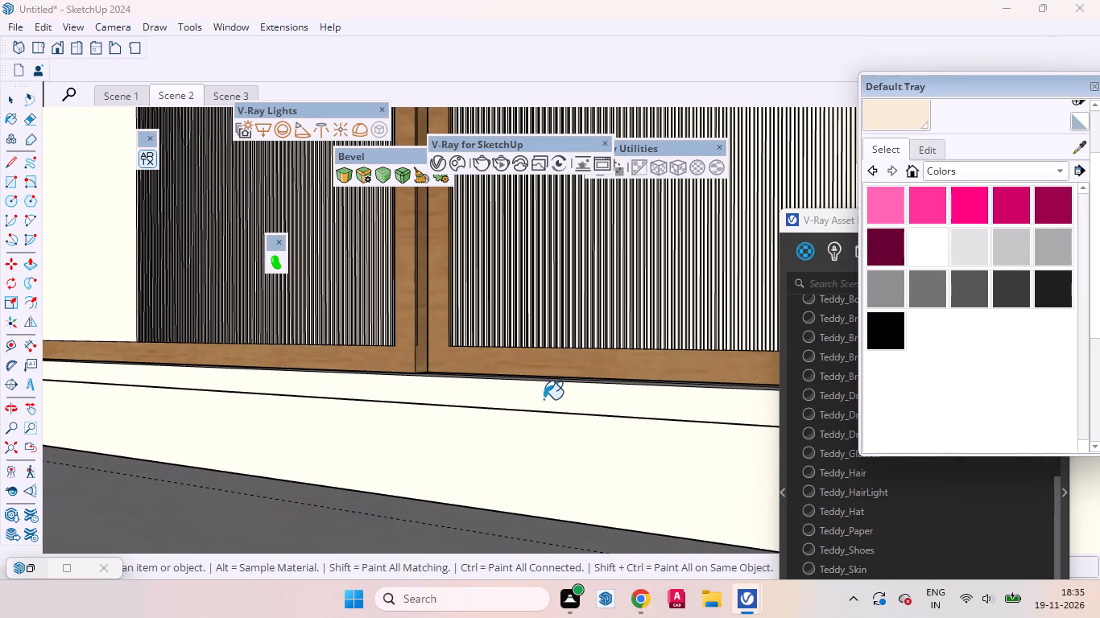
key("space")
Restore the Scene 2 view, start a High-quality V-Ray render of the wardrobe, and minimise the V-Ray windows.
left_click(175, 101)
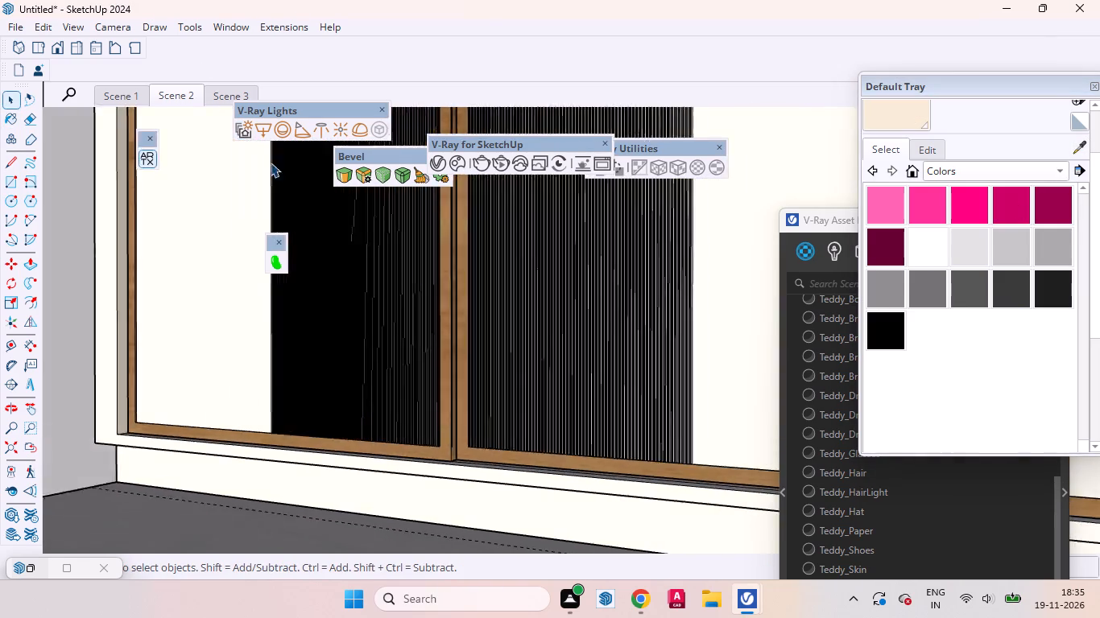
left_click_drag(851, 221, 744, 232)
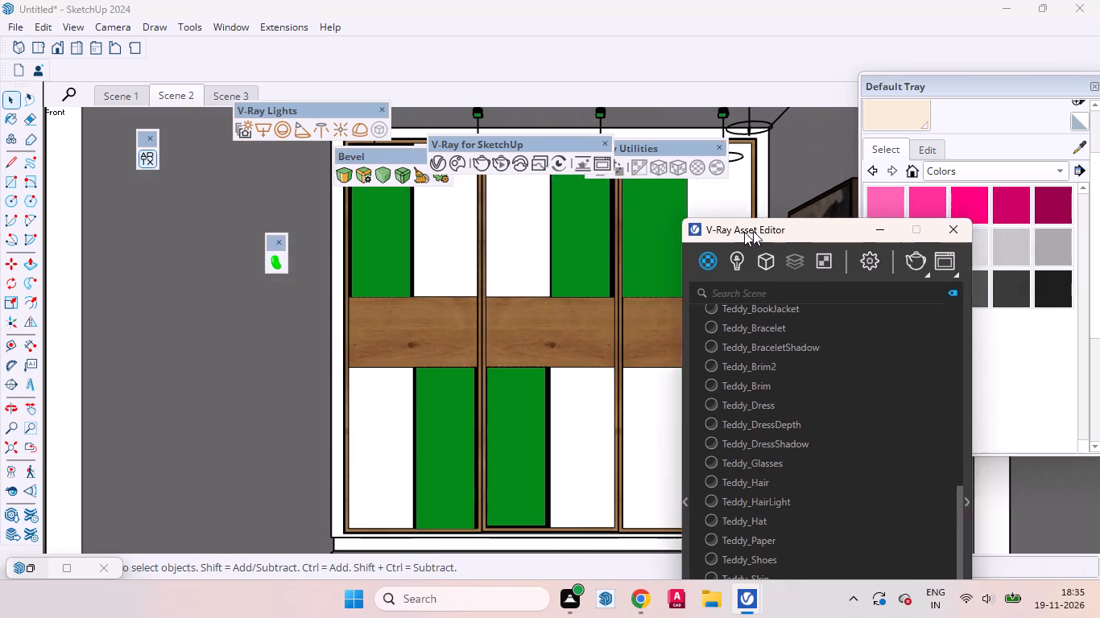
left_click_drag(744, 232, 509, 161)
left_click(630, 196)
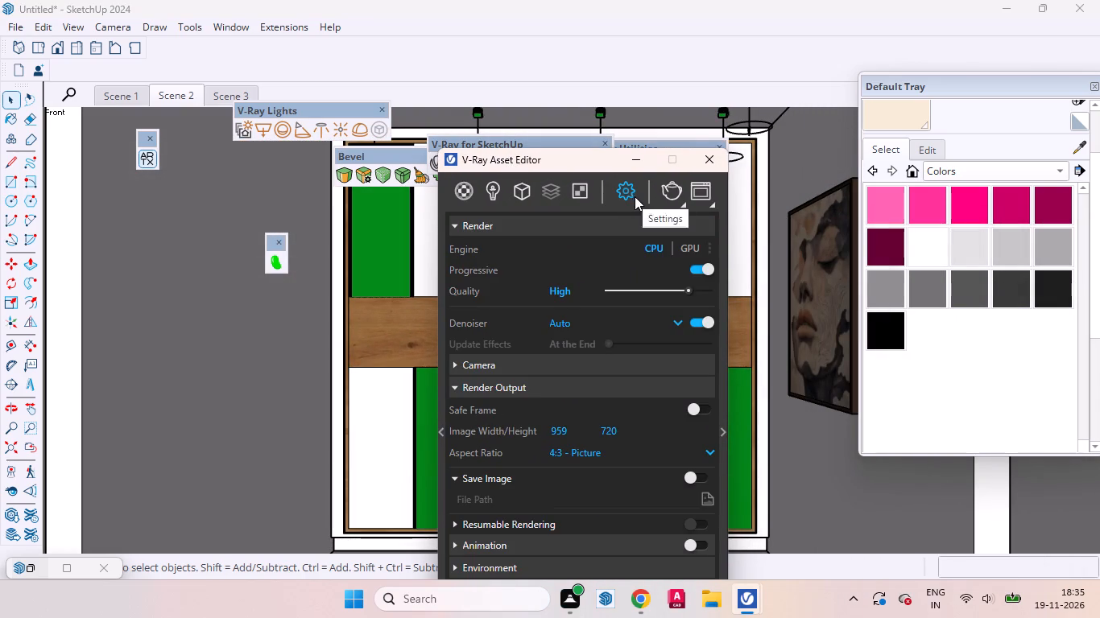
left_click(664, 193)
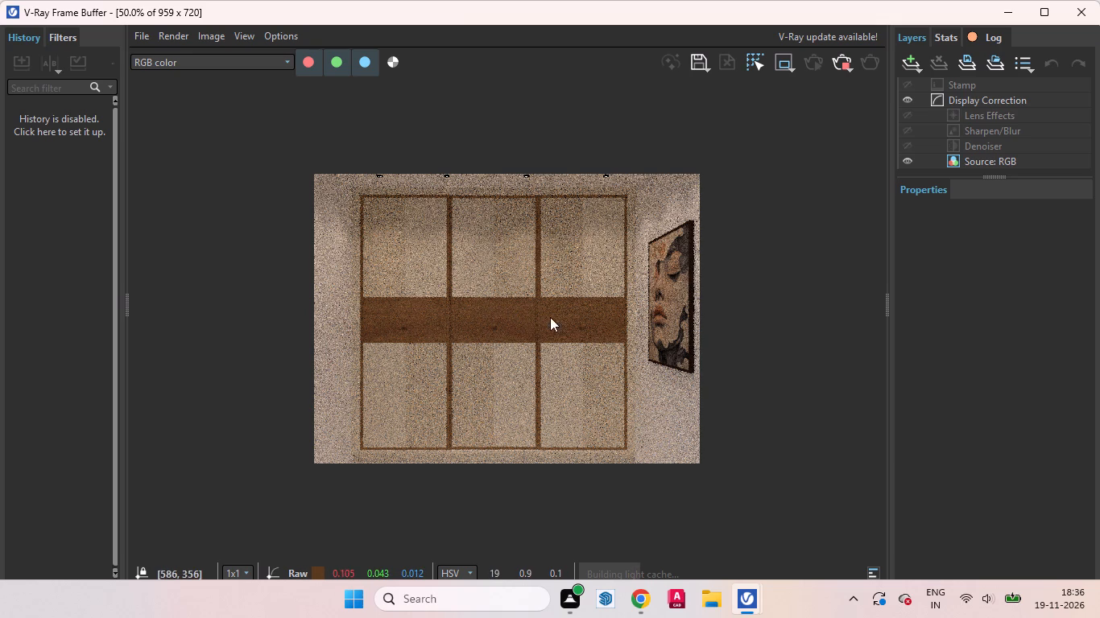
left_click(992, 10)
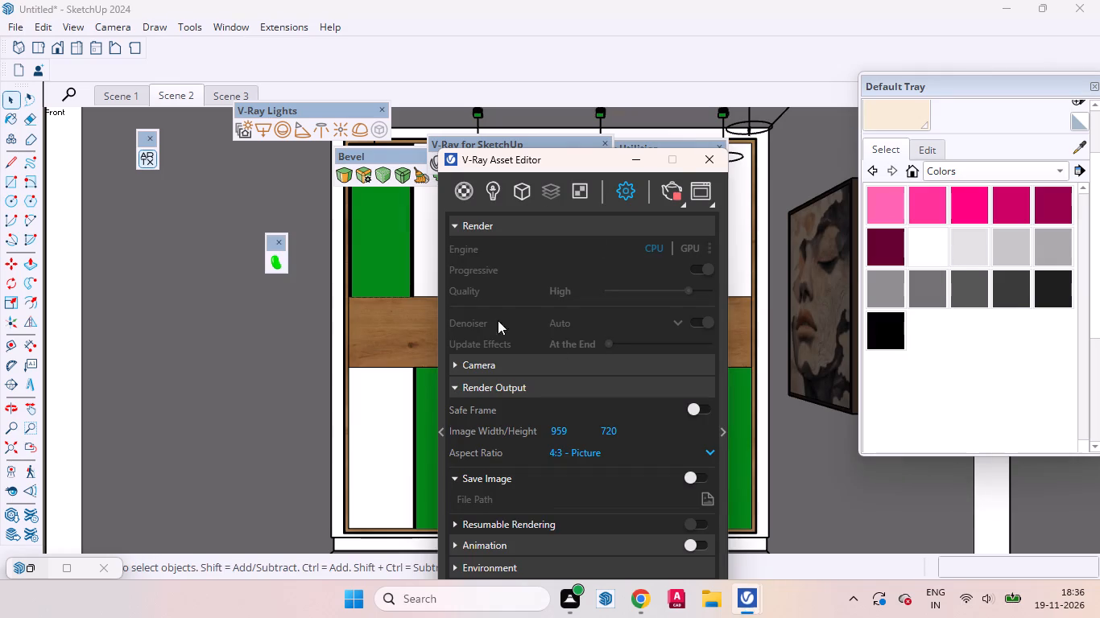
left_click(640, 160)
Examine the kitchen cabinets and the end of the countertop where it meets the backsplash and side wall.
scroll(398, 383, "down", 2)
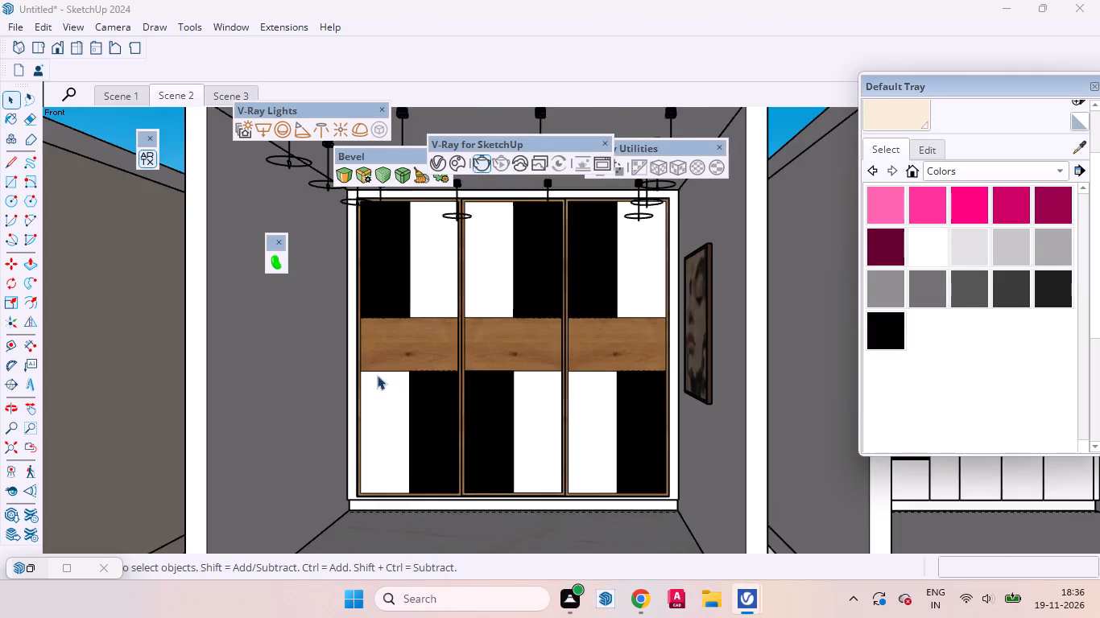
scroll(377, 375, "down", 2)
scroll(316, 377, "up", 1)
scroll(316, 377, "down", 13)
scroll(535, 404, "up", 8)
scroll(461, 379, "up", 2)
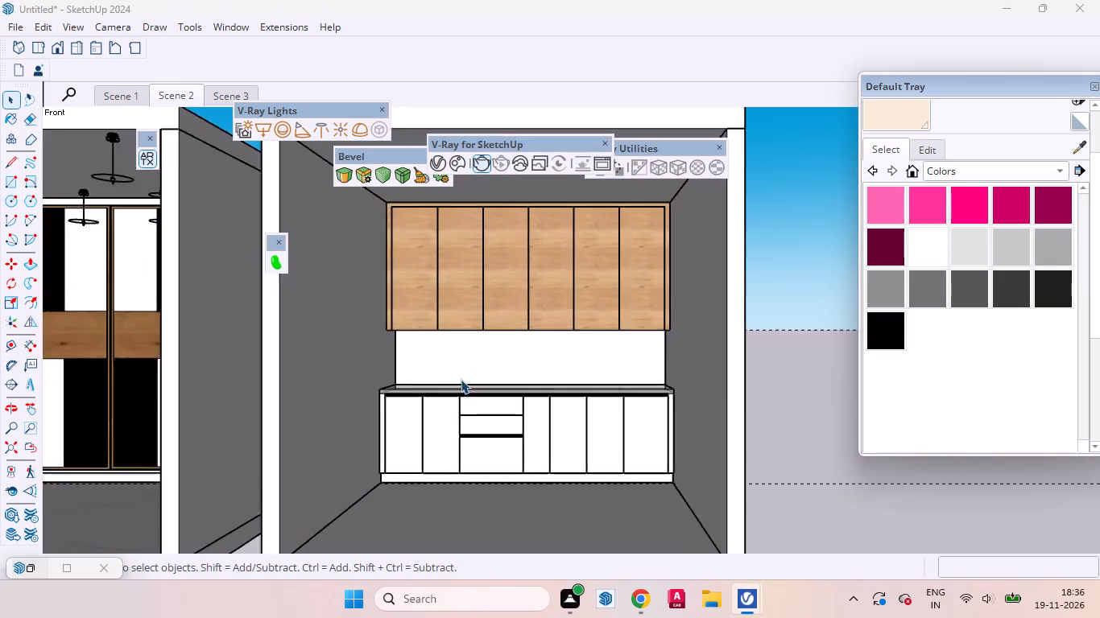
scroll(461, 379, "up", 9)
scroll(471, 413, "down", 4)
middle_click_drag(464, 418, 444, 507)
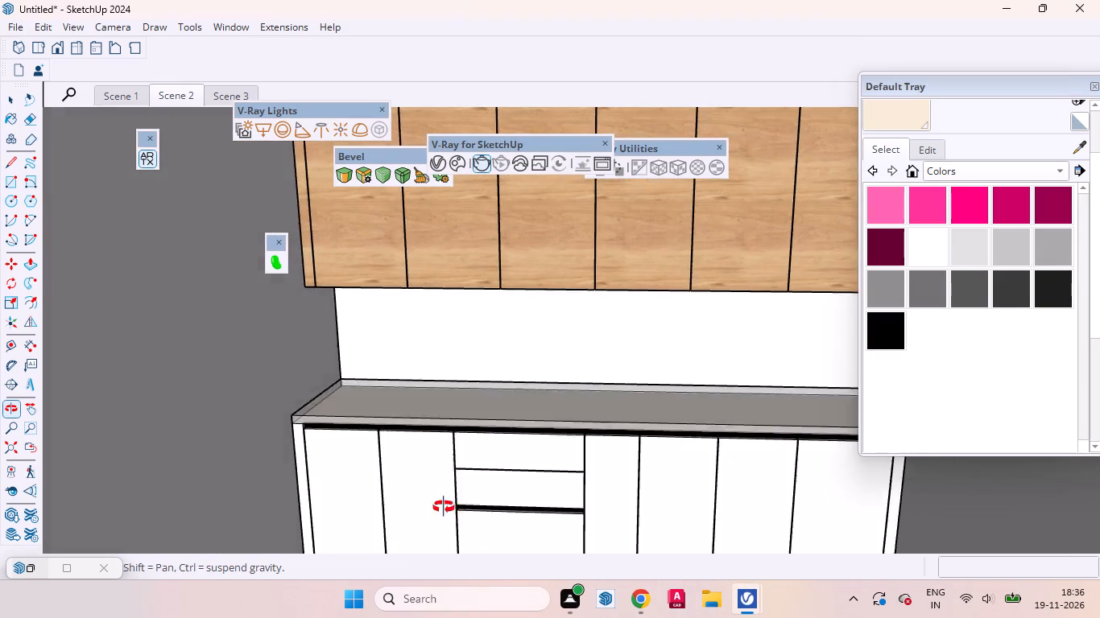
middle_click_drag(444, 507, 478, 443)
scroll(416, 412, "down", 6)
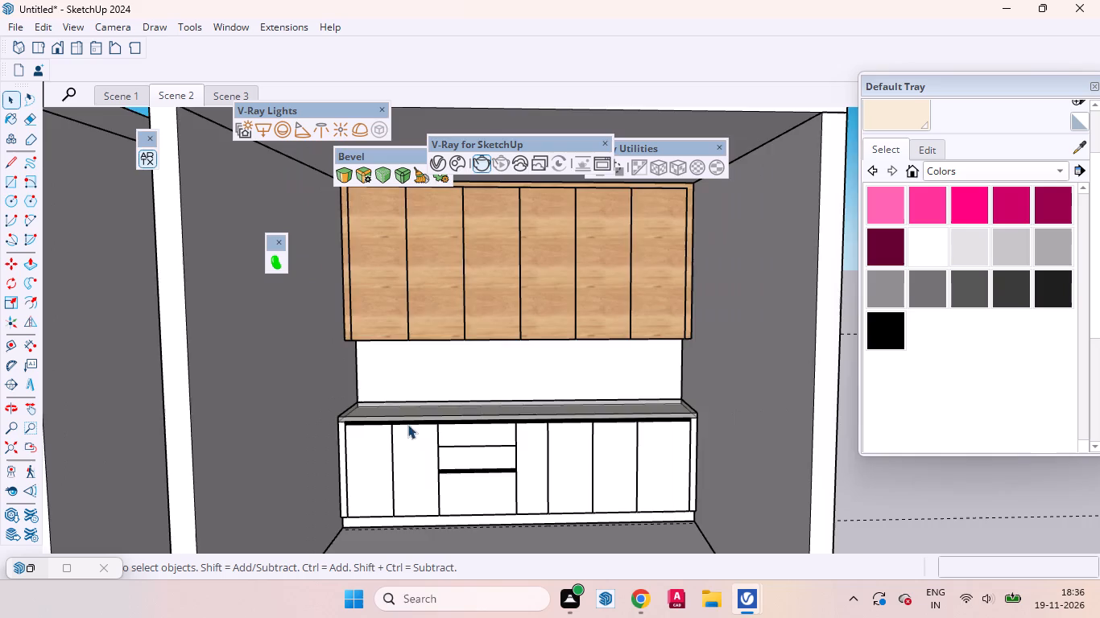
scroll(384, 416, "up", 10)
middle_click_drag(323, 385, 333, 467)
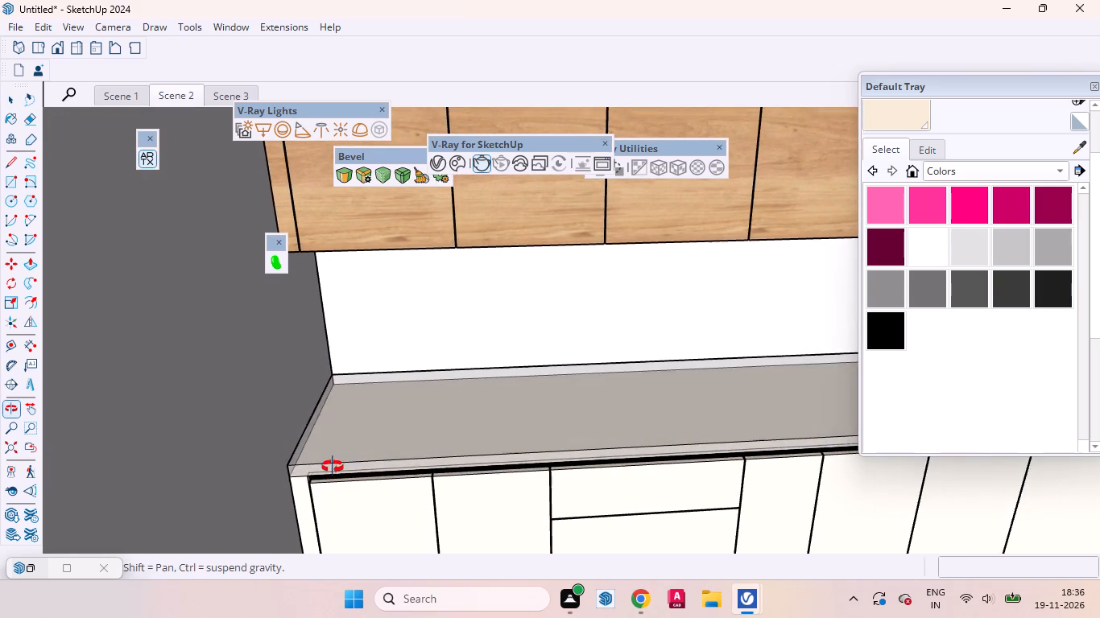
middle_click_drag(333, 467, 332, 465)
key("r")
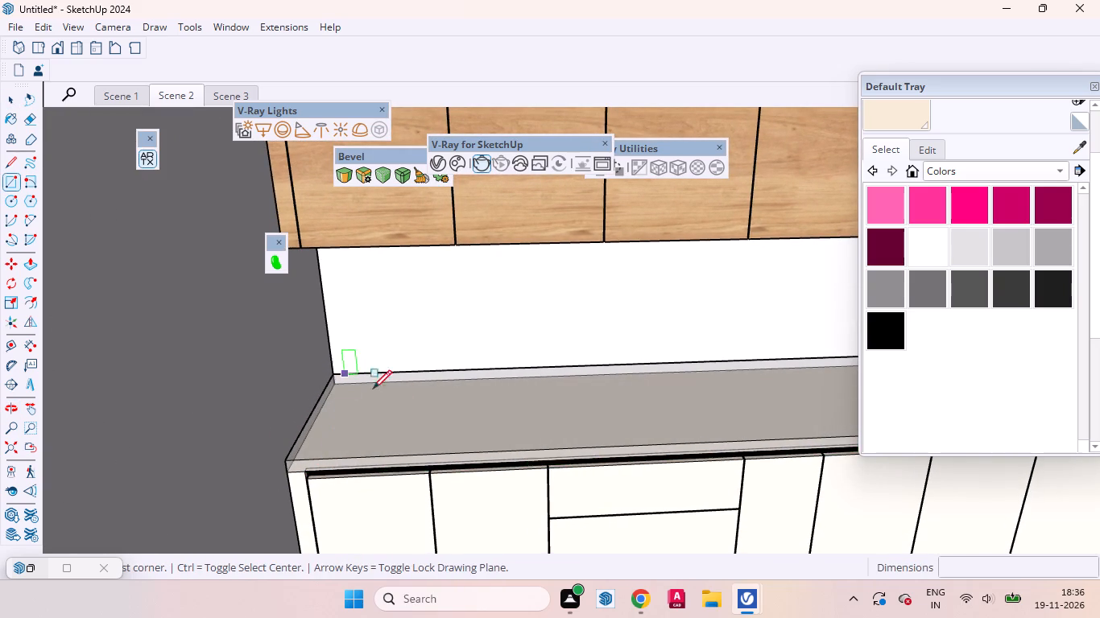
key("space")
Open the kitchen countertop for editing and remove the translucent material from its top face.
double_click(397, 411)
left_click(399, 426)
scroll(224, 391, "down", 3)
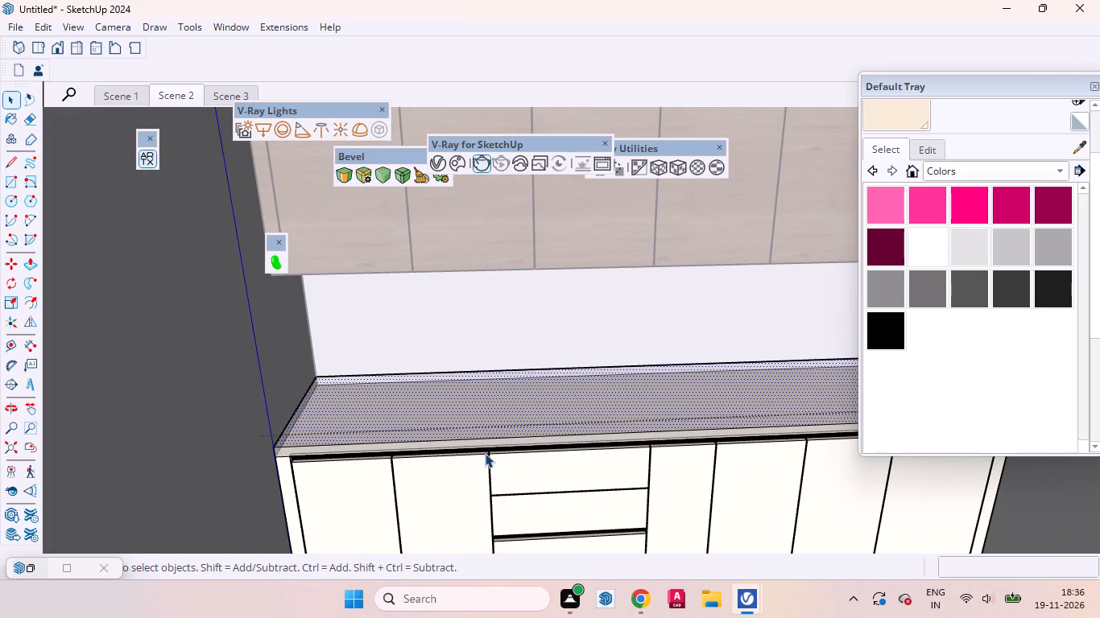
key("r")
scroll(485, 435, "up", 7)
middle_click_drag(299, 457, 277, 362)
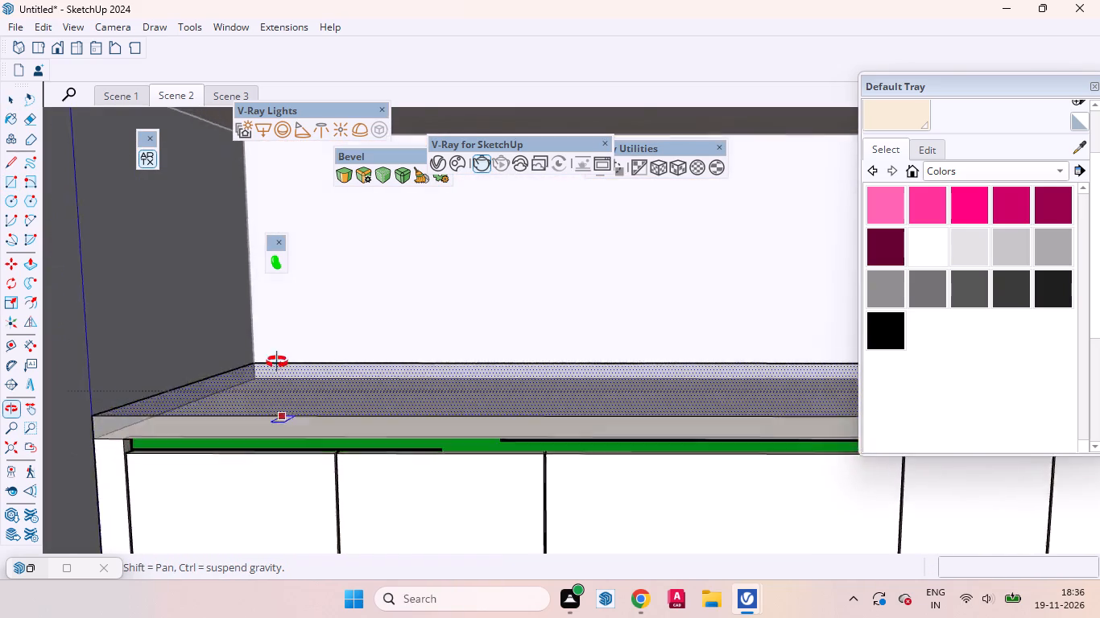
middle_click_drag(277, 362, 131, 469)
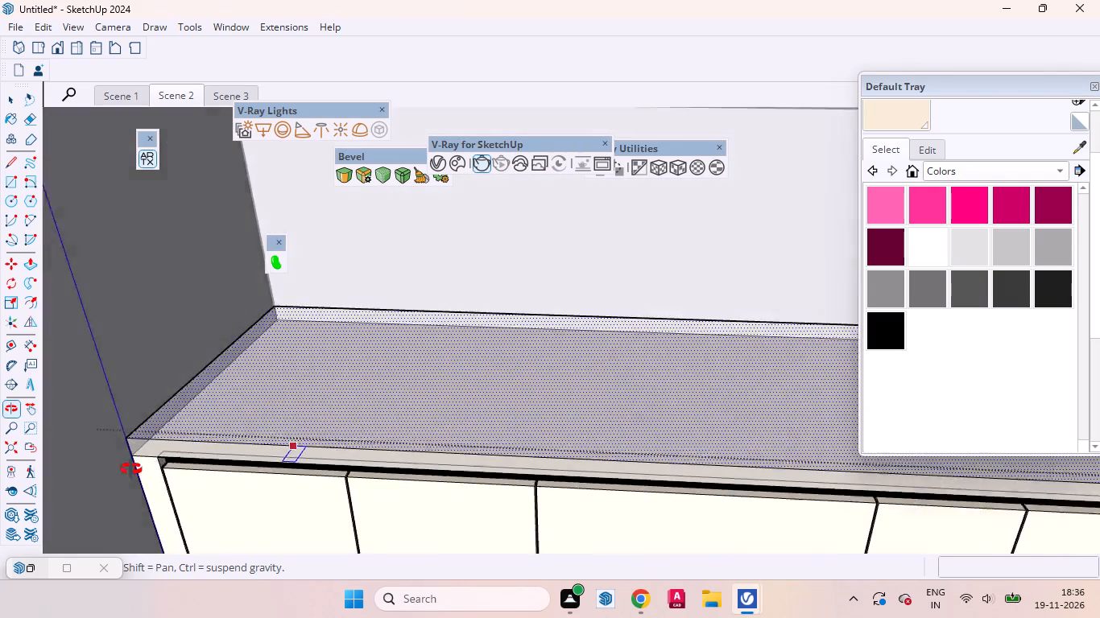
middle_click_drag(131, 469, 121, 449)
key("space")
scroll(276, 350, "up", 12)
middle_click_drag(247, 389, 254, 389)
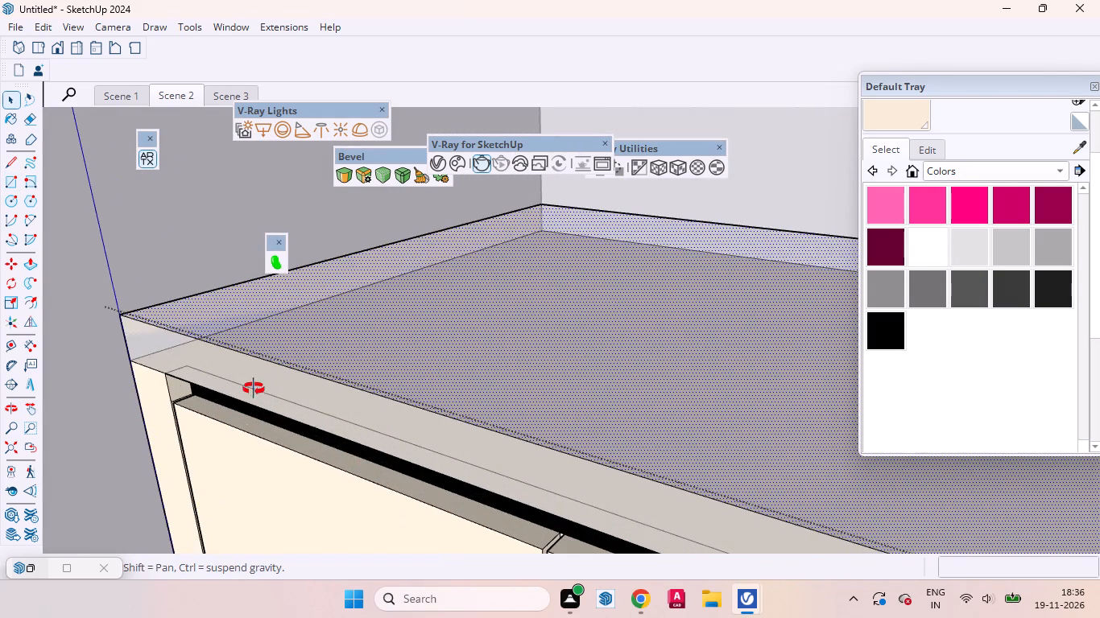
middle_click_drag(254, 389, 411, 417)
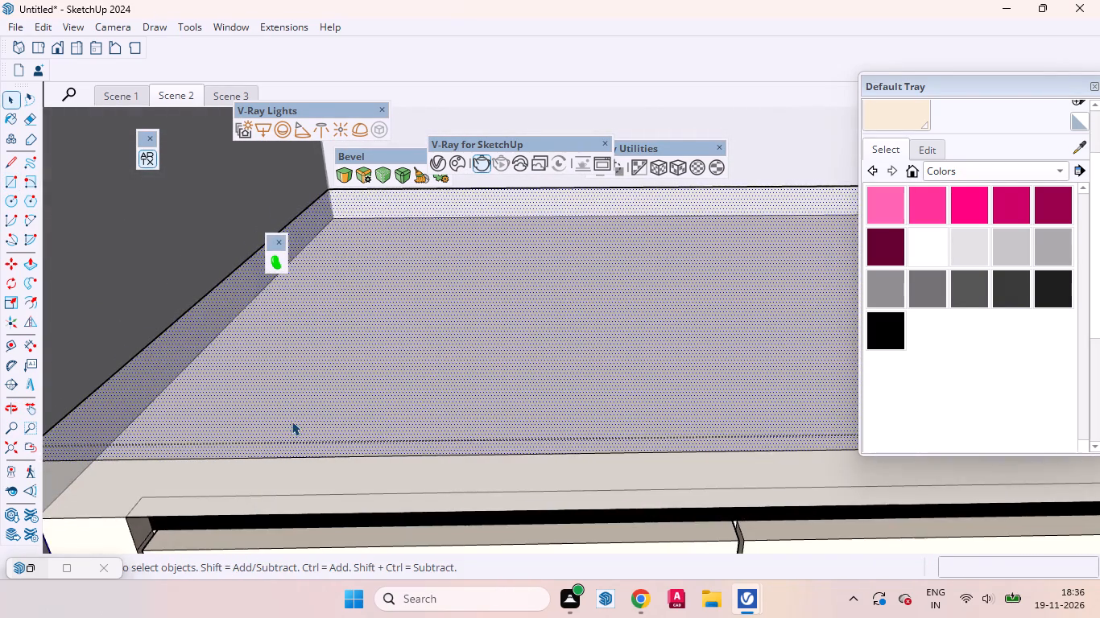
scroll(292, 421, "down", 10)
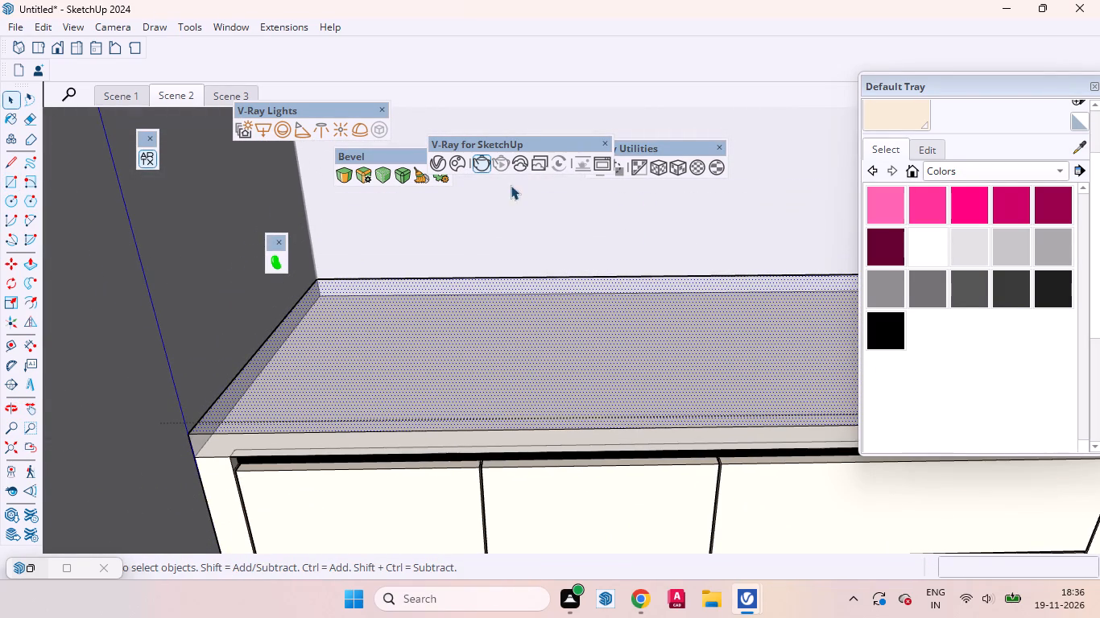
left_click(642, 172)
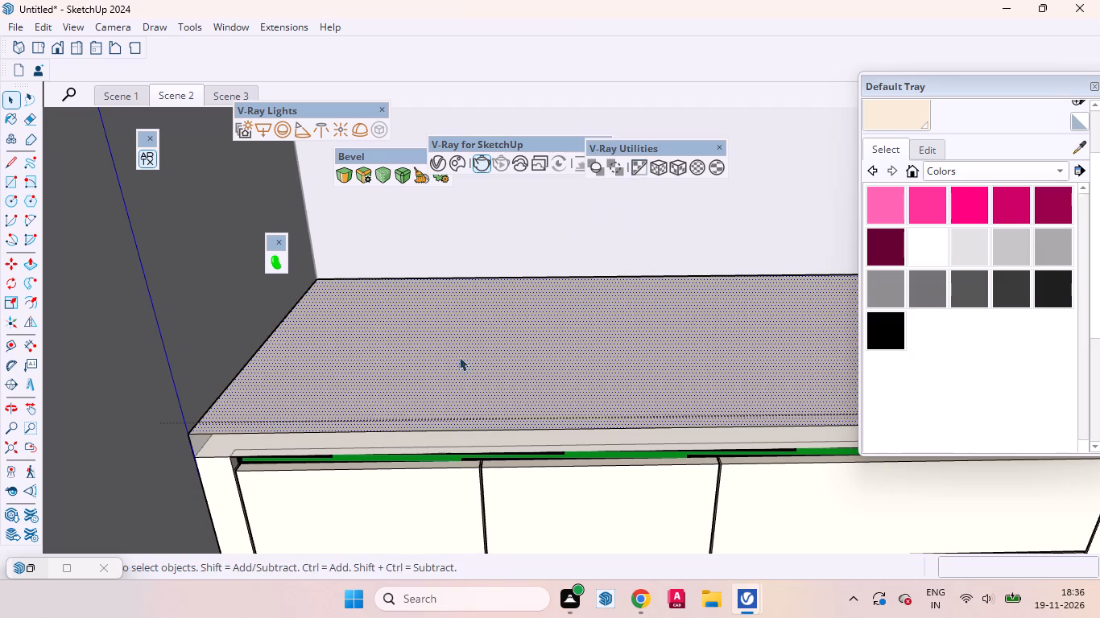
Remove the material from the countertop's front edge face and leave the countertop's editing mode.
scroll(466, 445, "up", 4)
middle_click_drag(460, 443, 445, 365)
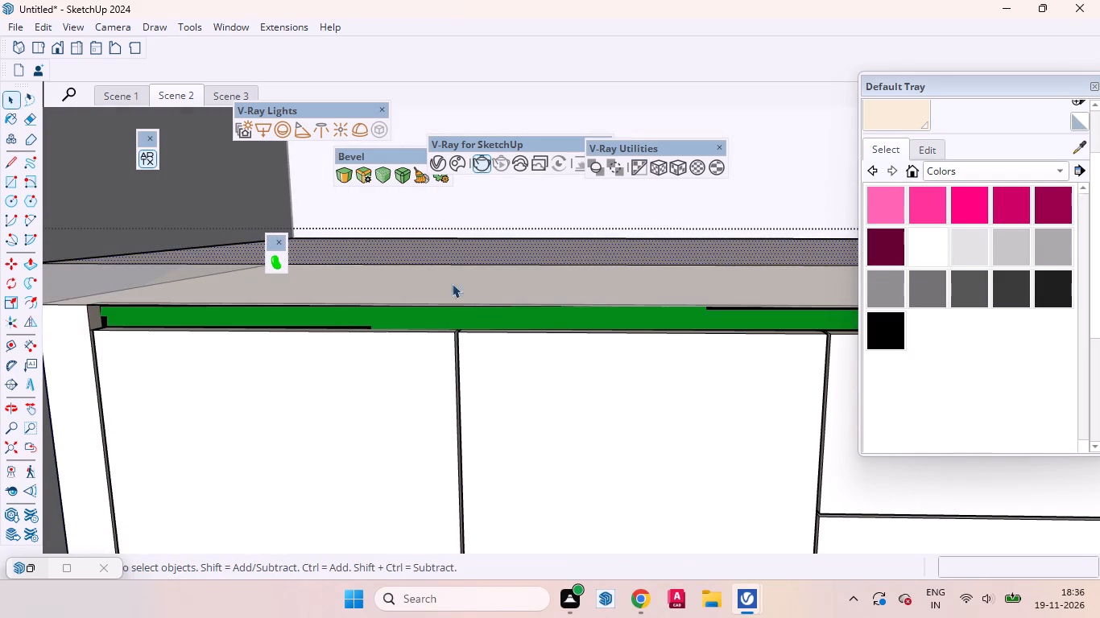
left_click(455, 286)
left_click(639, 166)
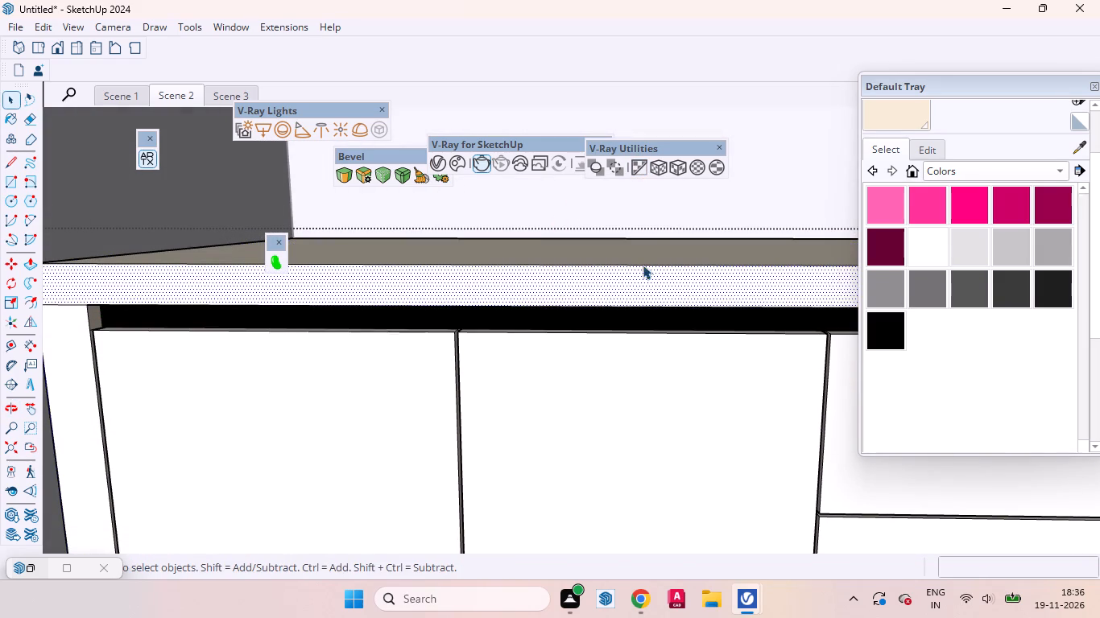
scroll(555, 437, "down", 15)
middle_click_drag(661, 428, 527, 496)
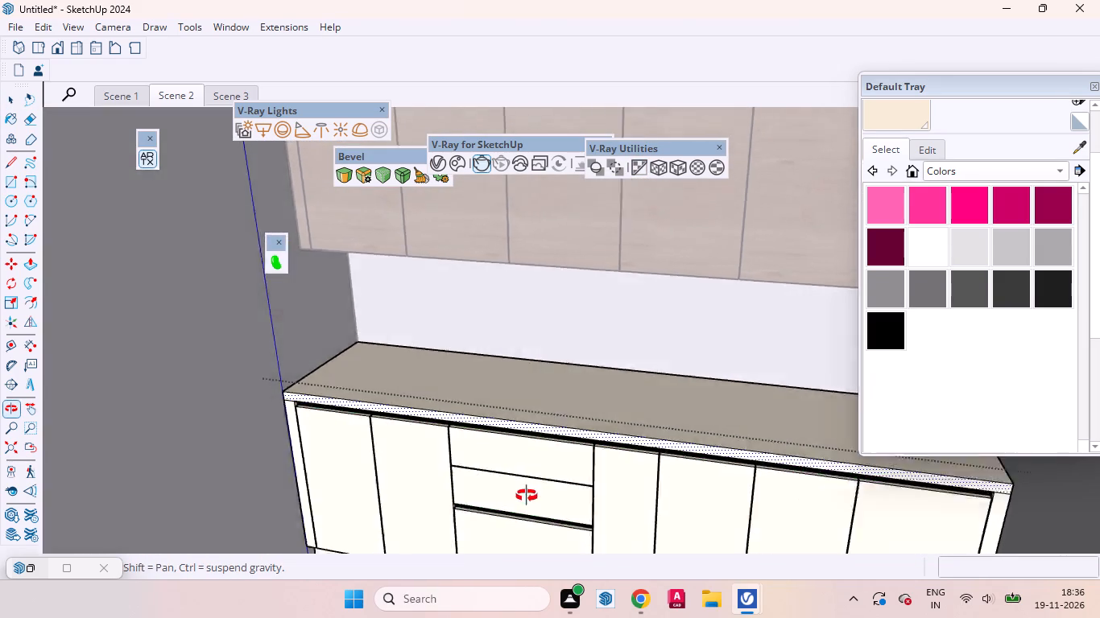
middle_click_drag(527, 496, 584, 514)
scroll(219, 303, "down", 3)
scroll(289, 321, "down", 8)
double_click(691, 433)
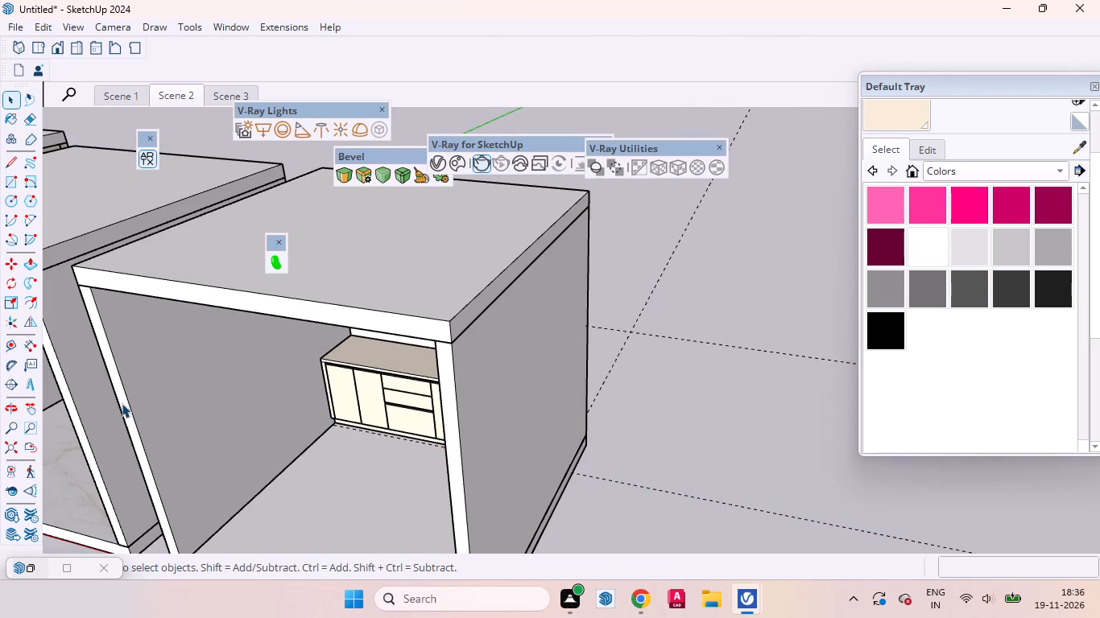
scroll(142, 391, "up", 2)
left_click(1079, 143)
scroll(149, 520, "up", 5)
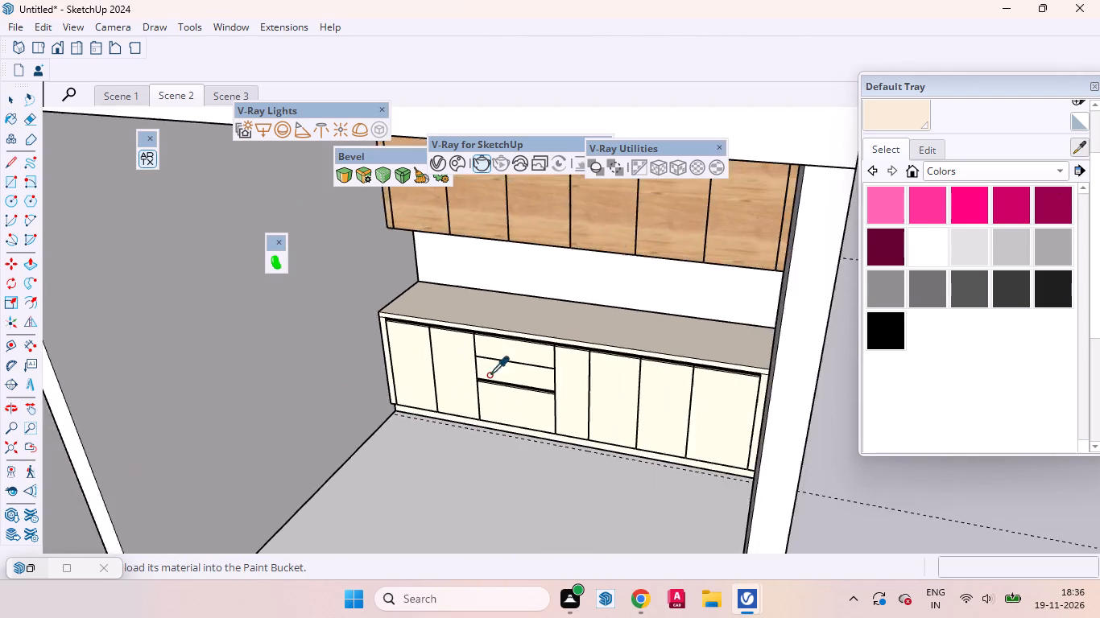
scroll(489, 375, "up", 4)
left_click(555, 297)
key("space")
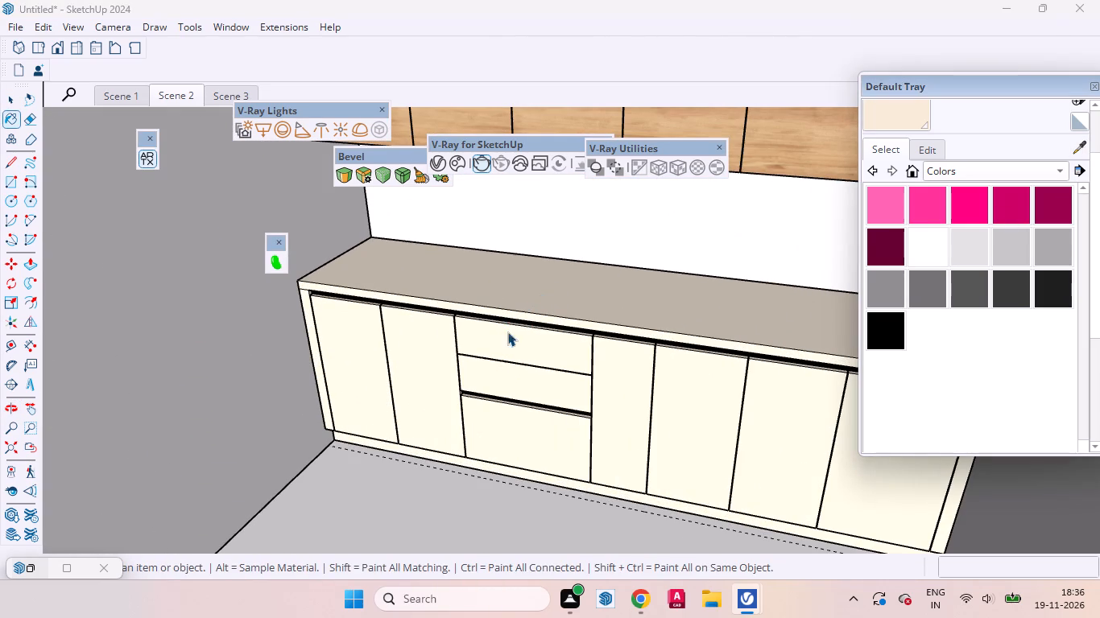
Open the kitchen countertop for editing, paint its top face and front edge face white, and leave the editing mode.
left_click(630, 319)
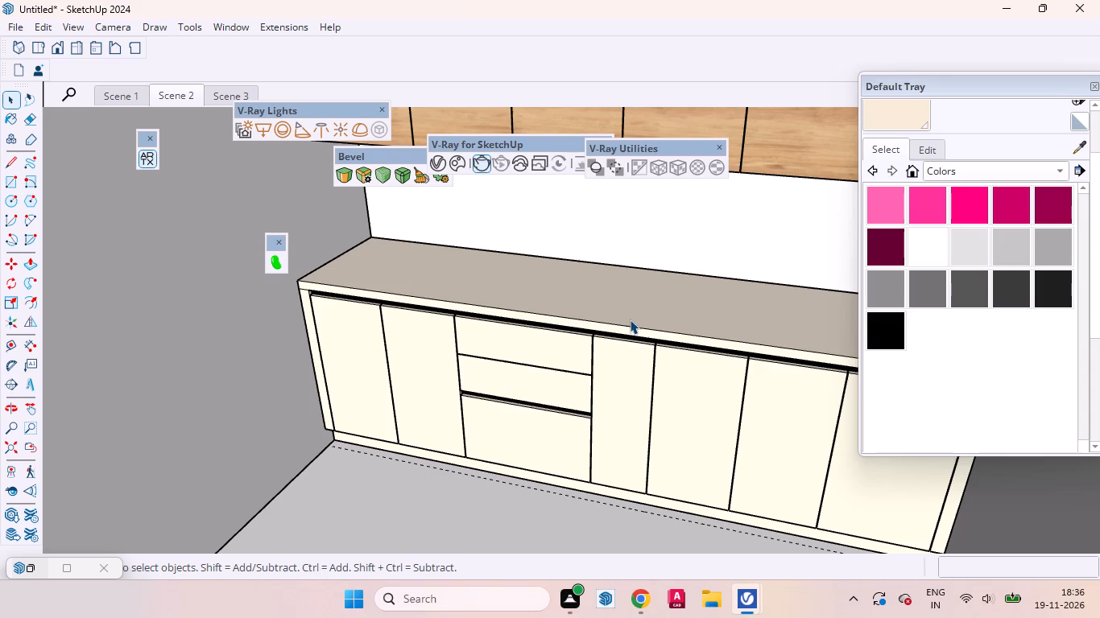
double_click(630, 306)
left_click(573, 293)
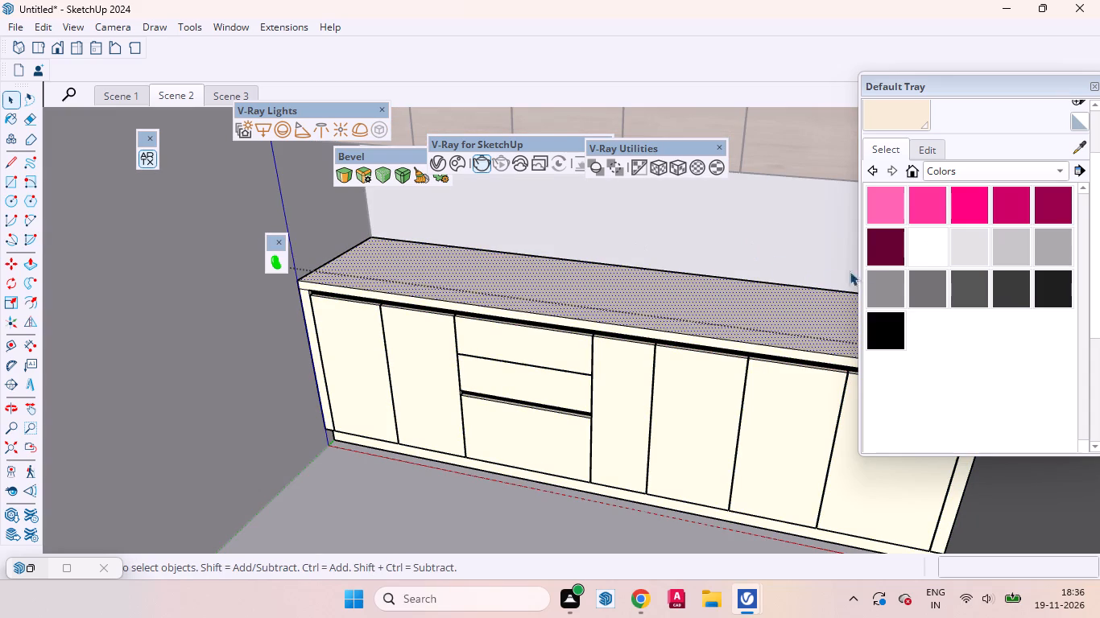
left_click(920, 244)
left_click(638, 310)
scroll(586, 323, "up", 3)
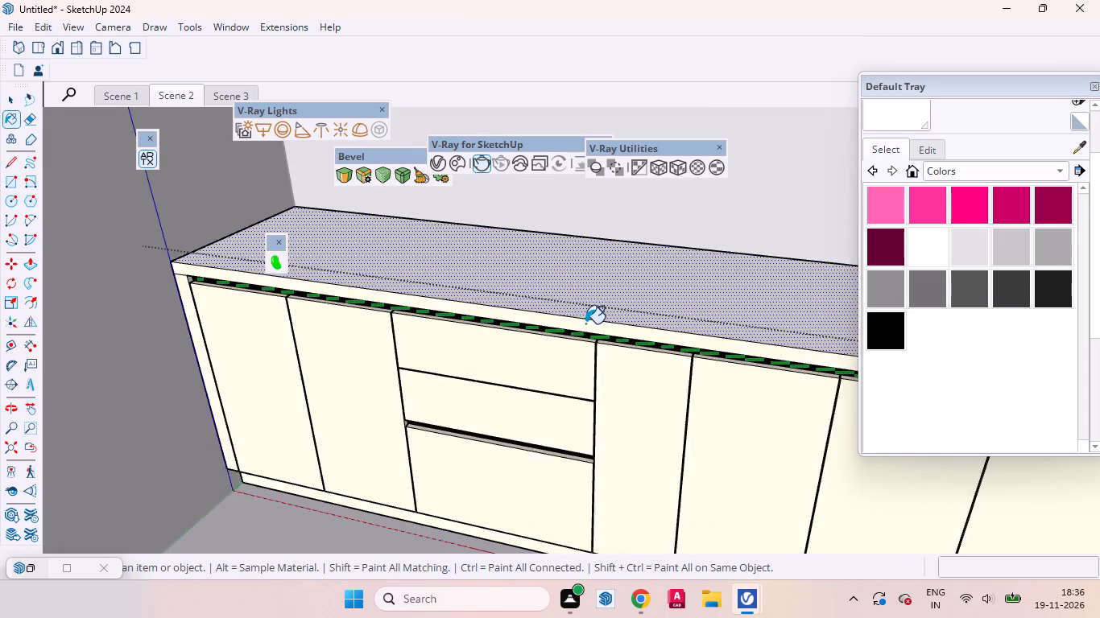
scroll(585, 323, "up", 4)
left_click(581, 319)
key("space")
scroll(419, 348, "down", 5)
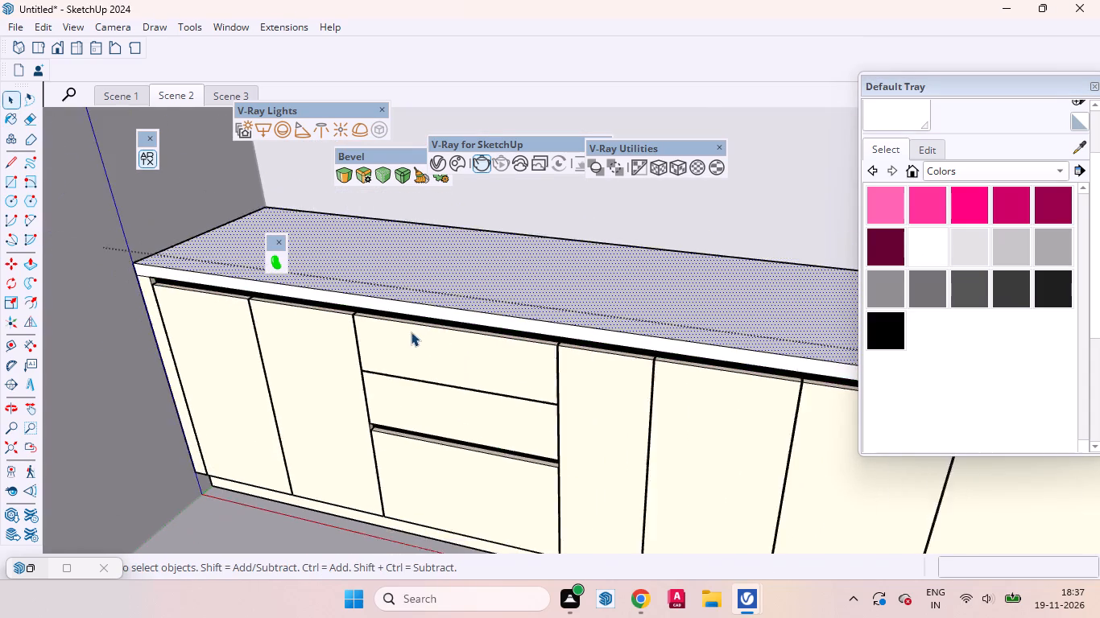
scroll(411, 332, "down", 16)
double_click(663, 443)
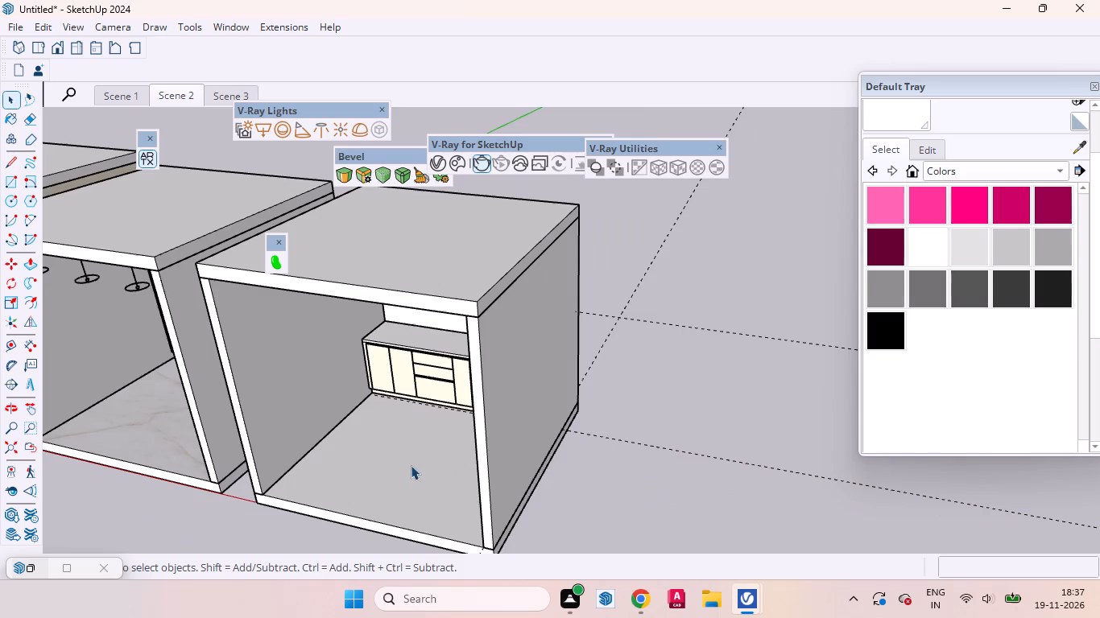
Open the kitchen's upper cabinet for editing and push the first door face from the left inward by 18 mm.
middle_click_drag(398, 463, 536, 368)
scroll(299, 248, "up", 4)
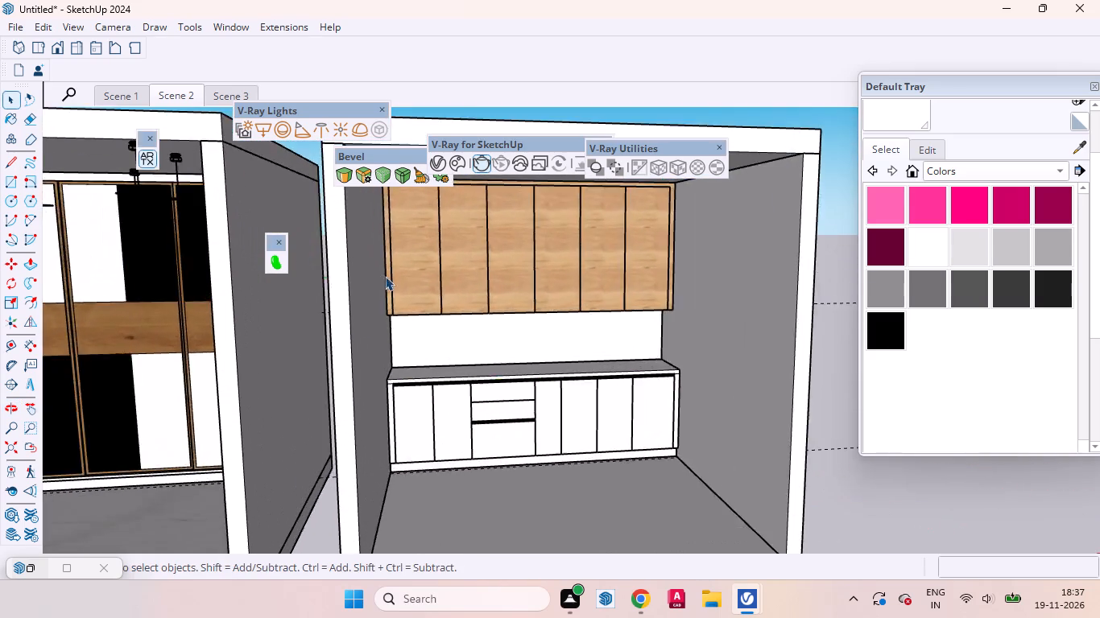
scroll(385, 276, "up", 8)
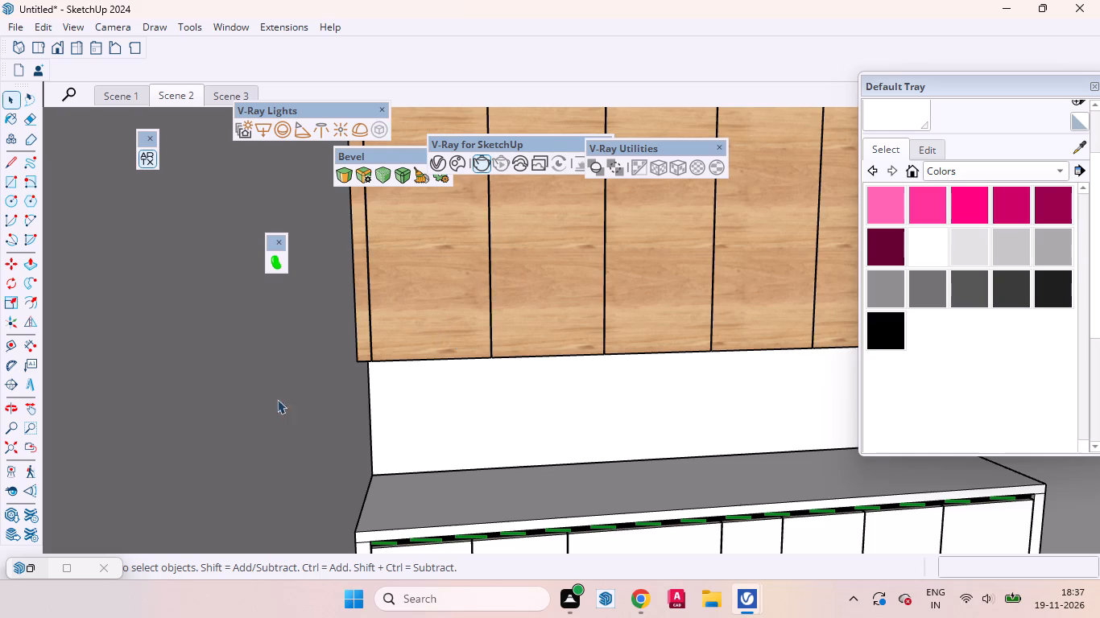
scroll(428, 334, "up", 6)
scroll(552, 409, "down", 1)
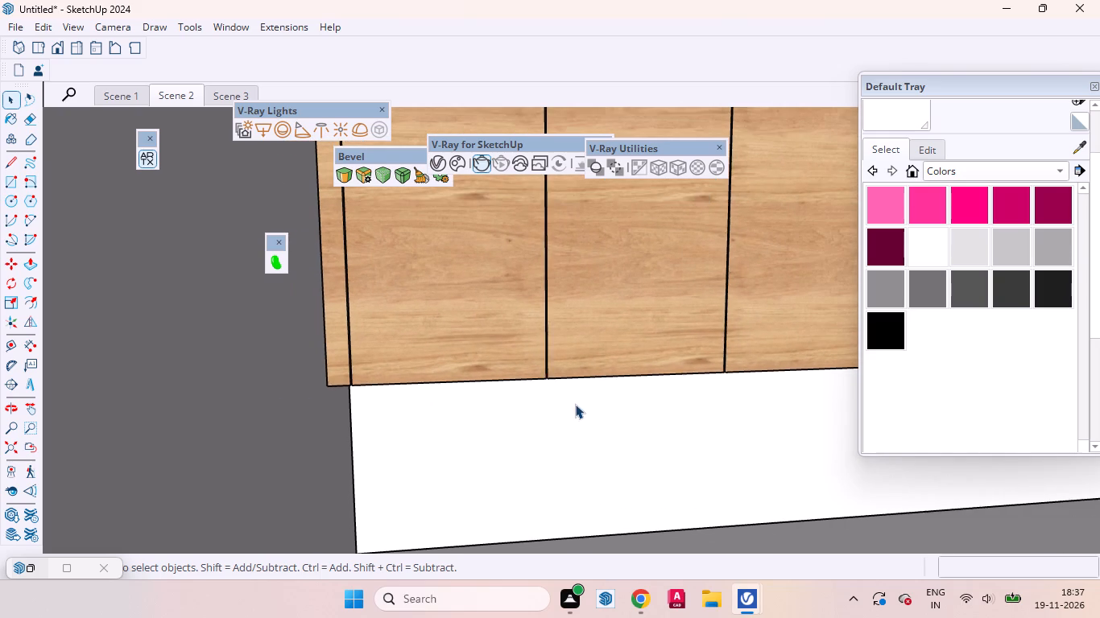
middle_click_drag(569, 402, 403, 245)
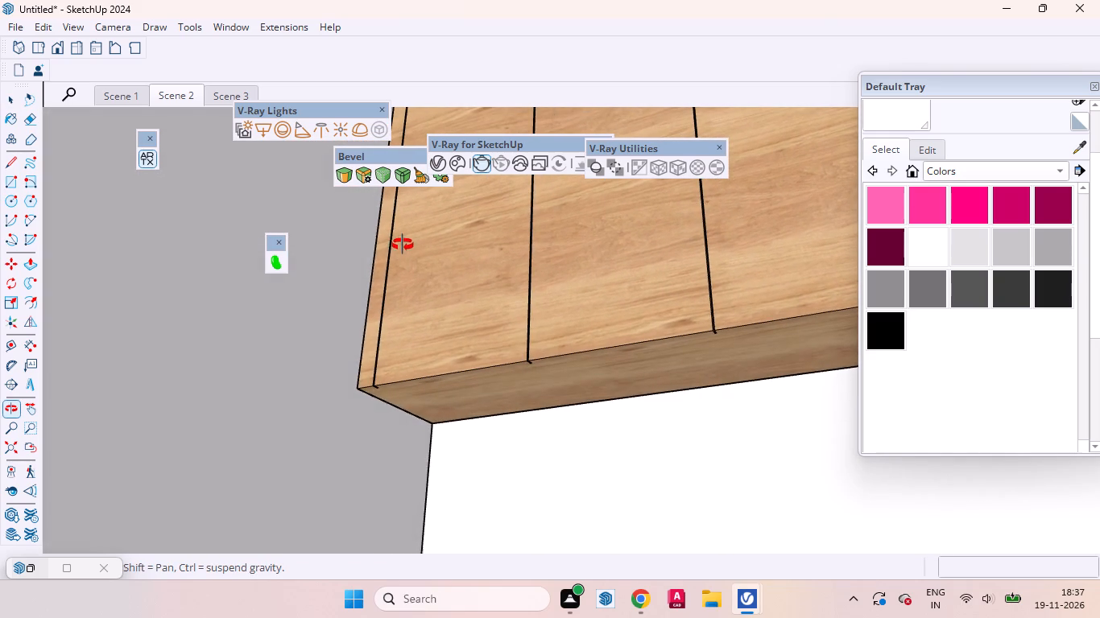
middle_click_drag(403, 245, 402, 244)
scroll(592, 304, "up", 5)
left_click(469, 342)
double_click(434, 344)
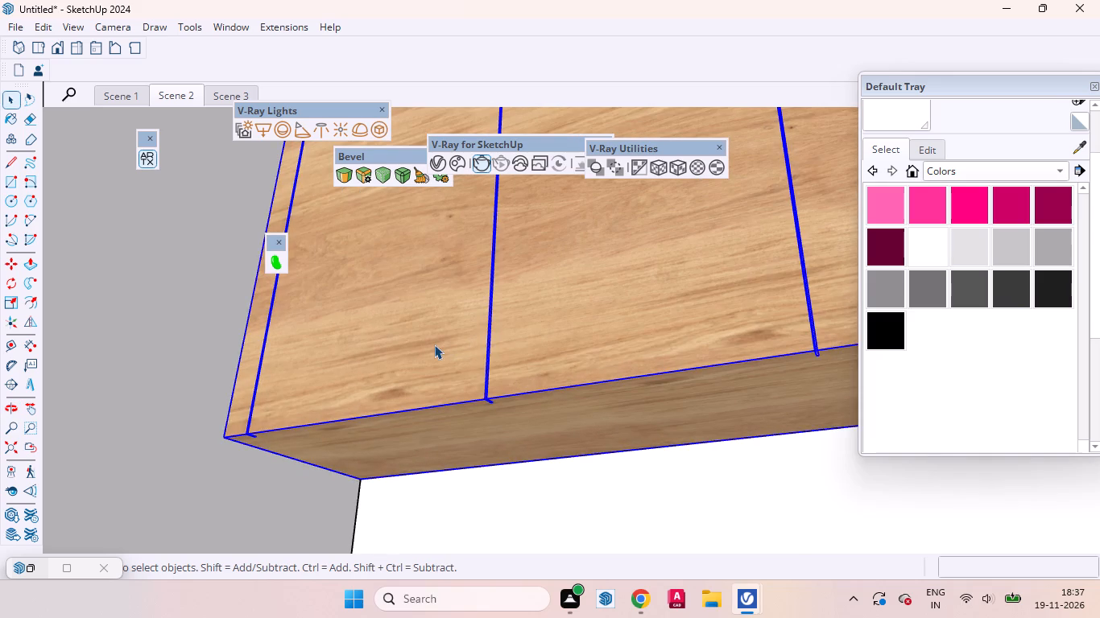
left_click(394, 352)
key("p")
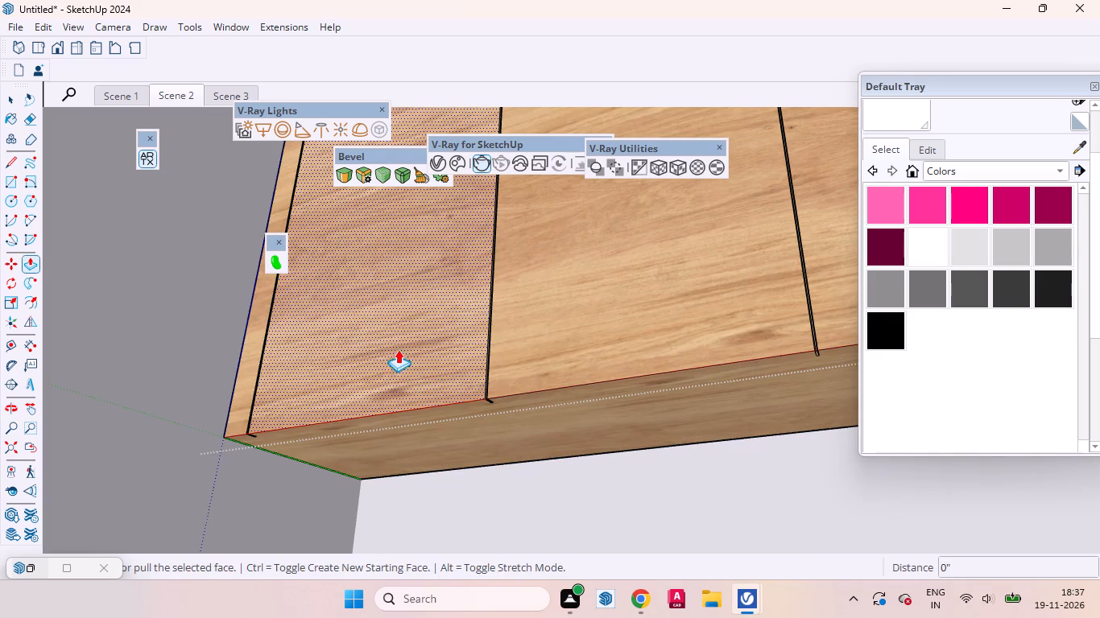
left_click(416, 334)
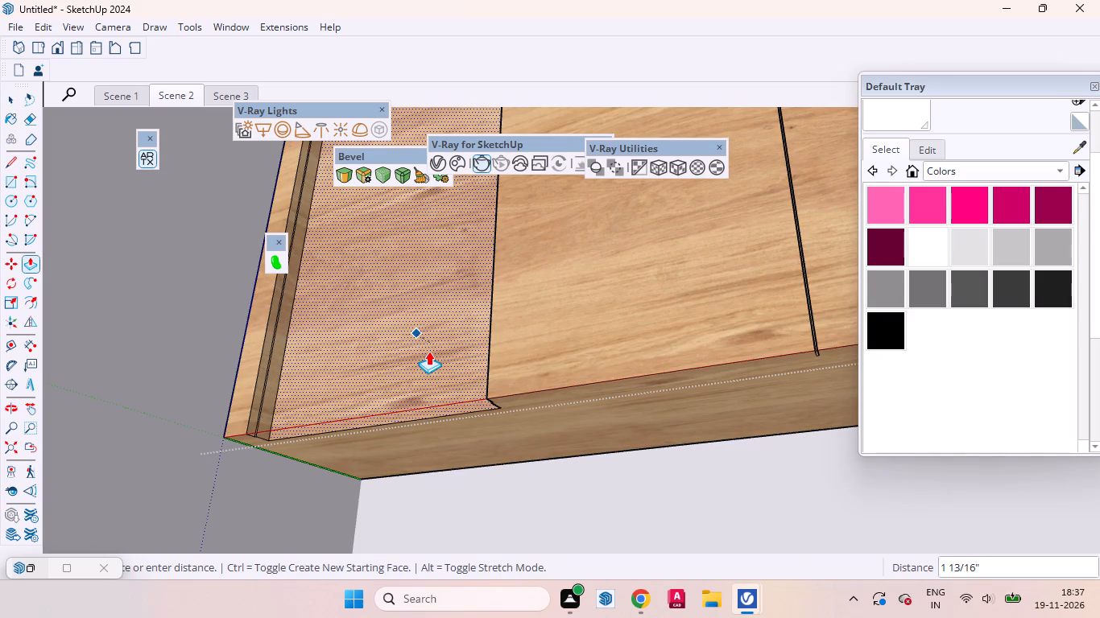
type("18mm")
key("Return")
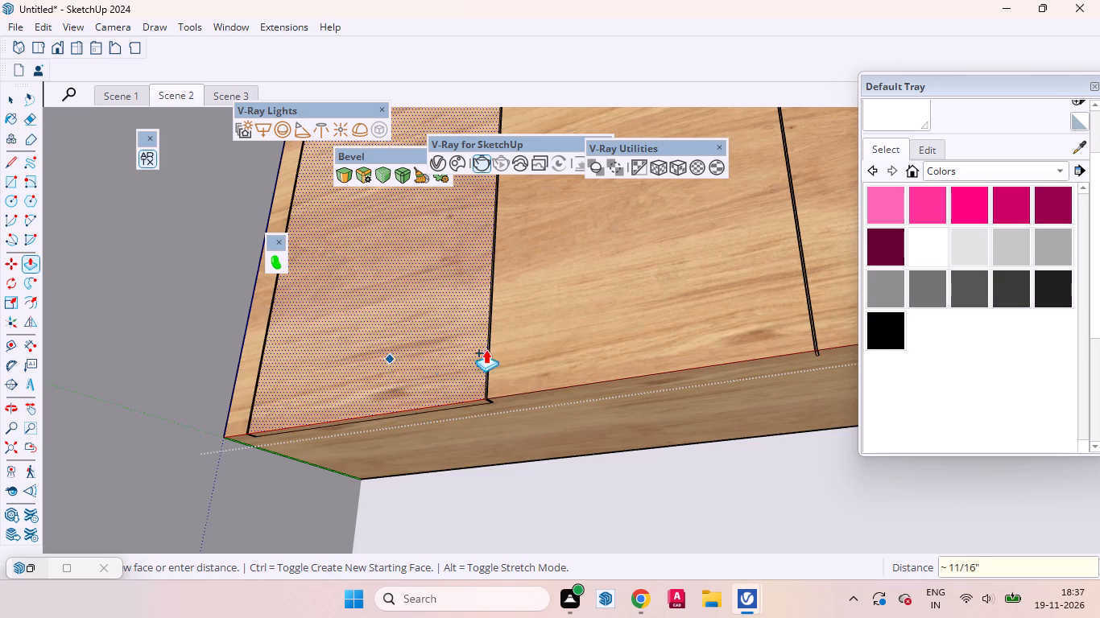
Push the second and third door faces of the upper cabinet inward by the same 18 mm distance.
key("space")
left_click(590, 330)
left_click(590, 330)
key("p")
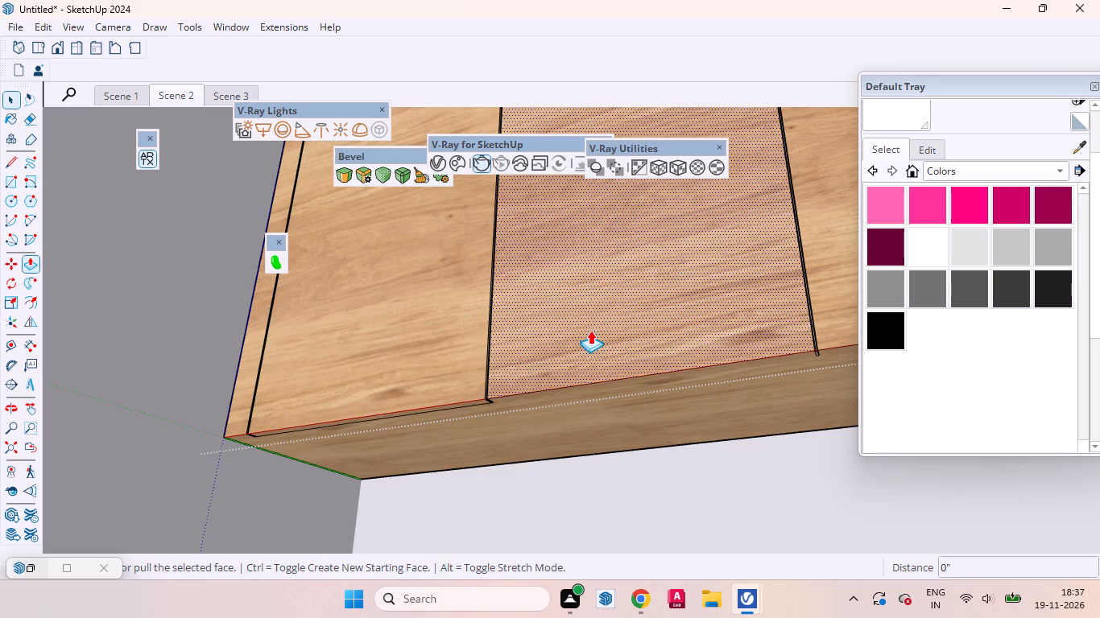
double_click(590, 330)
scroll(403, 380, "down", 7)
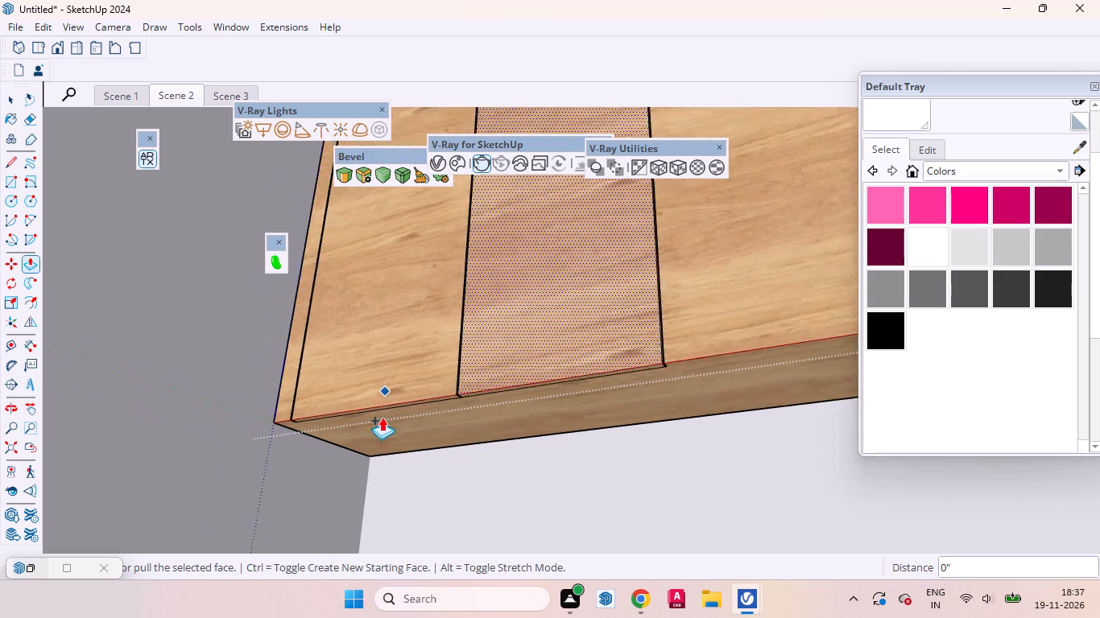
key("space")
left_click(715, 316)
key("p")
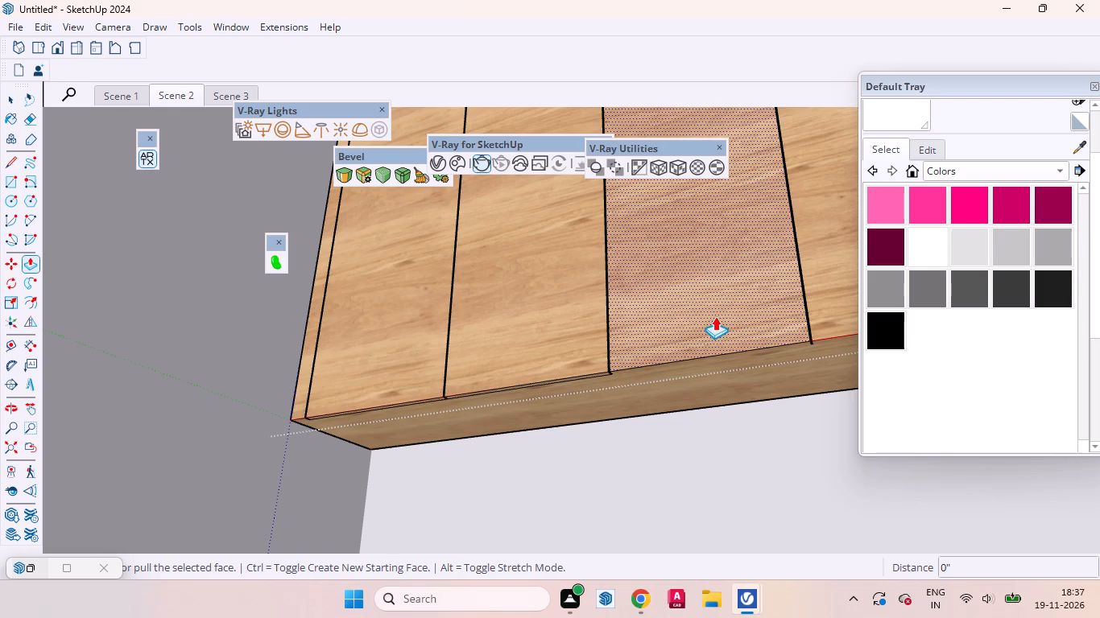
double_click(715, 316)
key("space")
Push the fourth and fifth door faces of the upper cabinet inward by the same 18 mm distance.
scroll(384, 369, "down", 1)
scroll(381, 397, "up", 1)
scroll(380, 407, "down", 4)
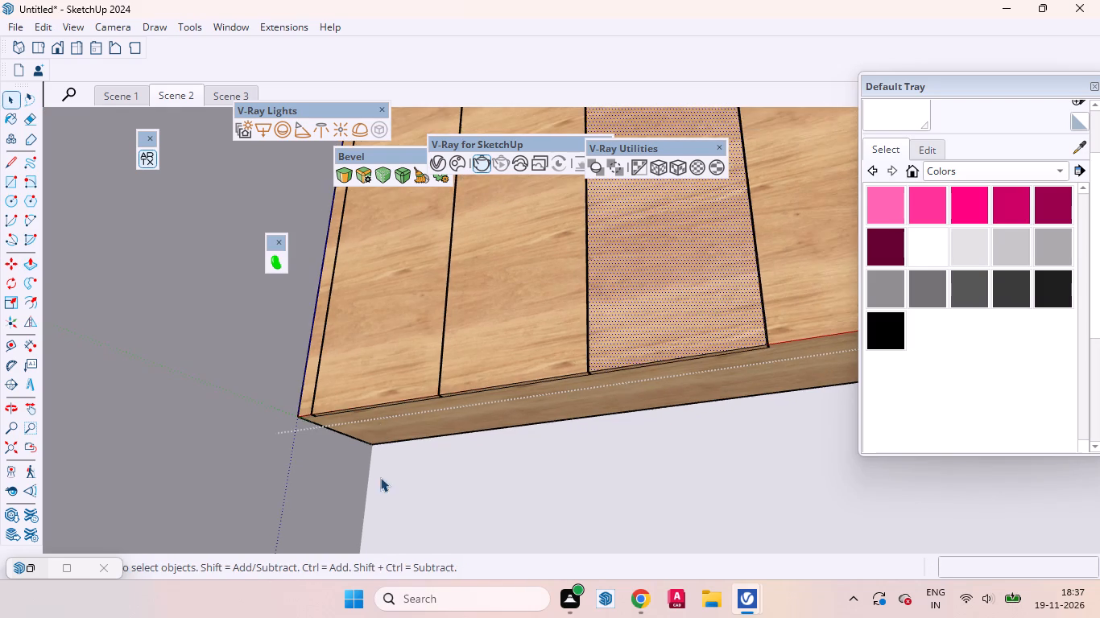
scroll(380, 477, "down", 1)
left_click(647, 329)
key("p")
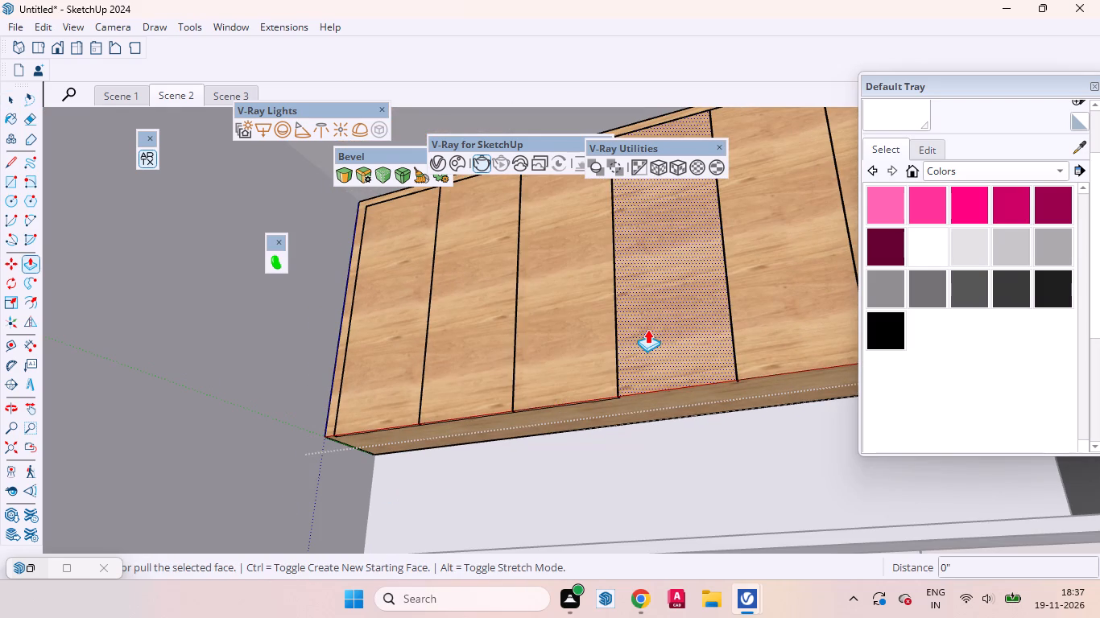
double_click(647, 329)
key("space")
left_click(761, 300)
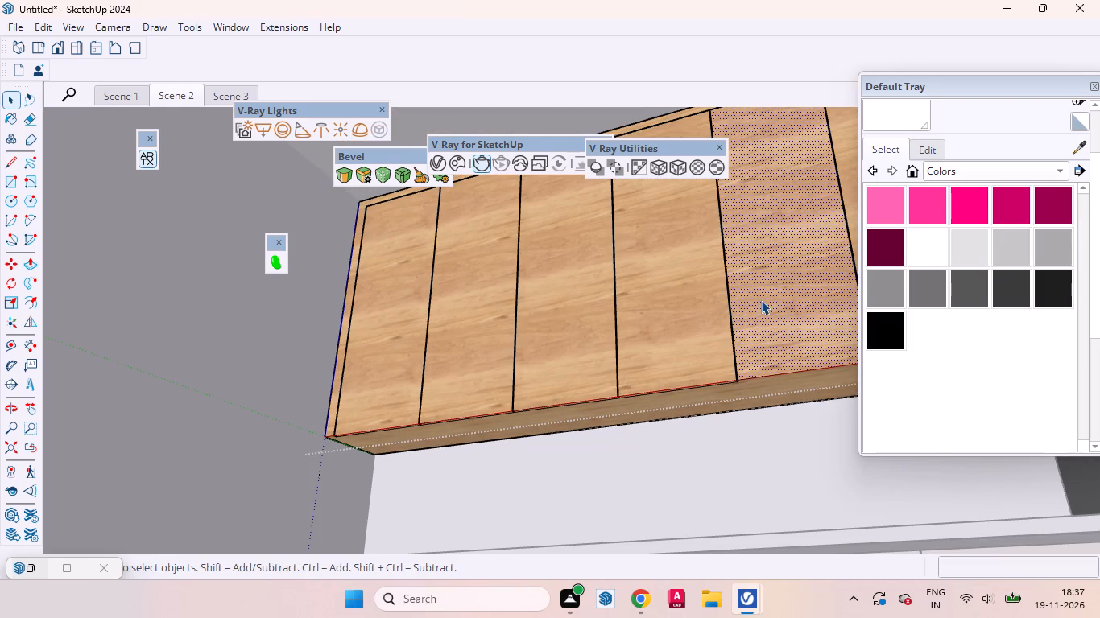
key("p")
double_click(761, 300)
key("space")
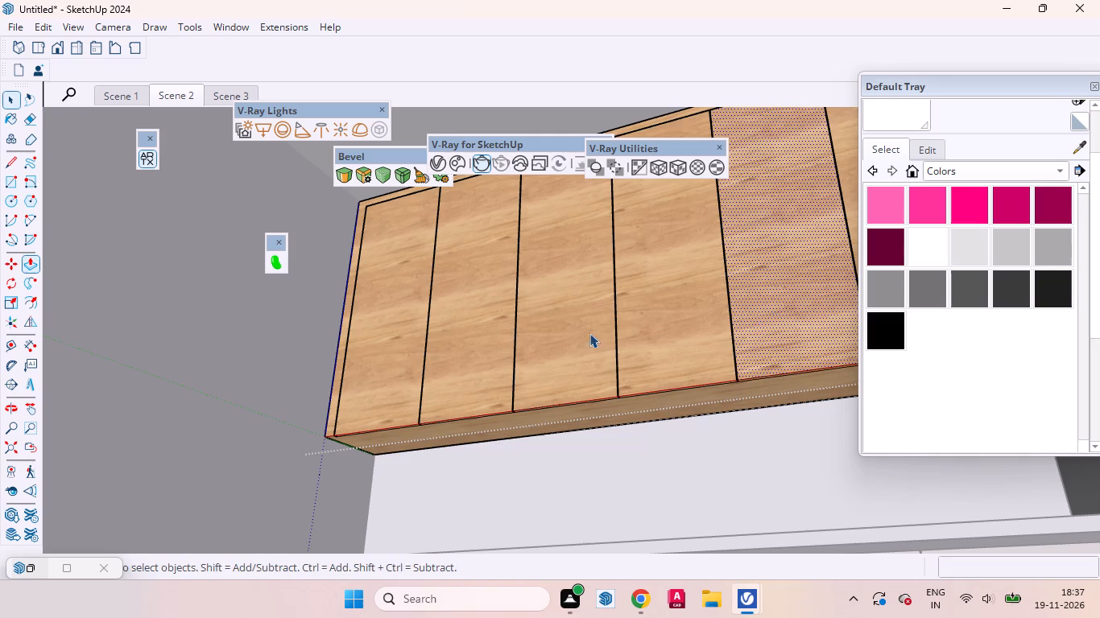
Push the sixth door face of the upper cabinet inward by the same 18 mm and leave the cabinet's editing mode.
scroll(552, 369, "down", 6)
middle_click_drag(611, 344, 679, 366)
left_click(788, 323)
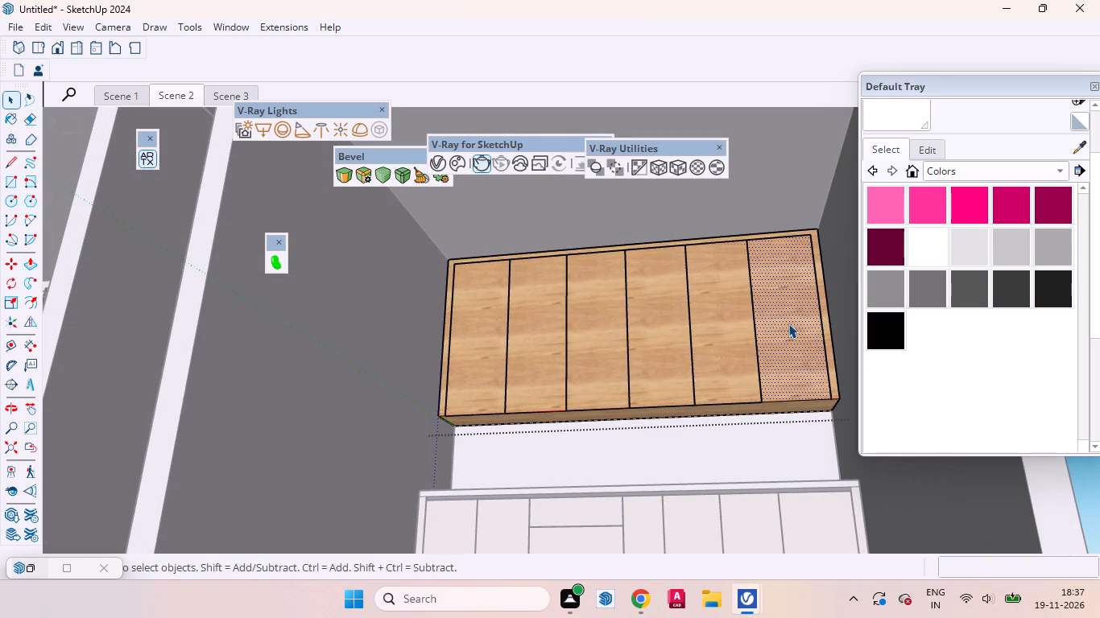
key("p")
scroll(788, 323, "up", 6)
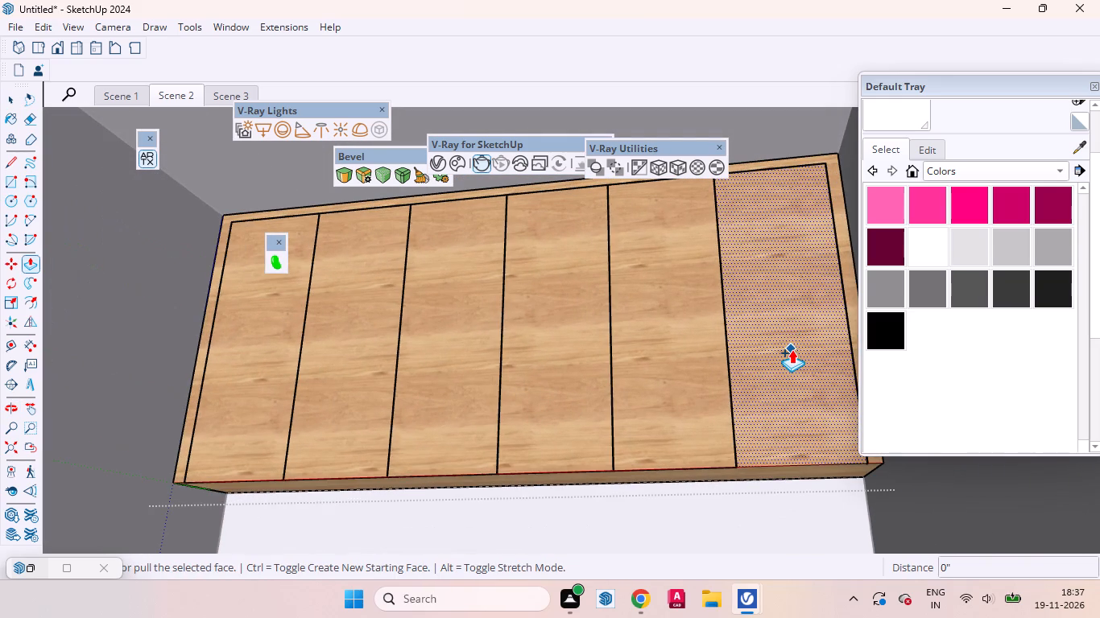
double_click(792, 349)
key("space")
middle_click_drag(573, 426, 649, 416)
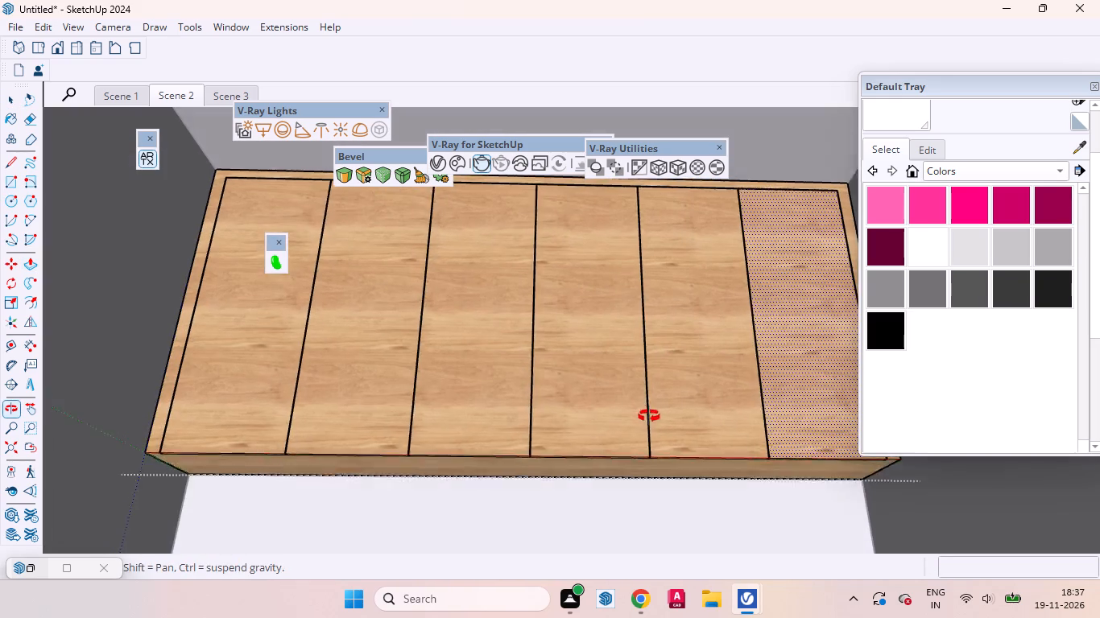
middle_click_drag(649, 416, 651, 419)
scroll(468, 368, "down", 4)
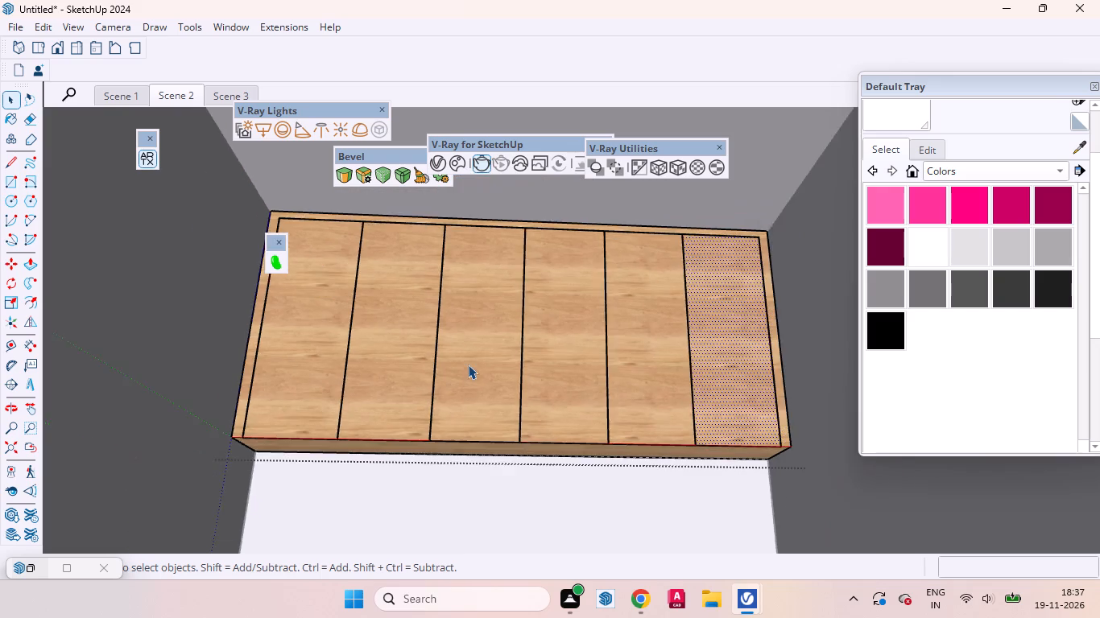
scroll(468, 365, "down", 10)
double_click(700, 435)
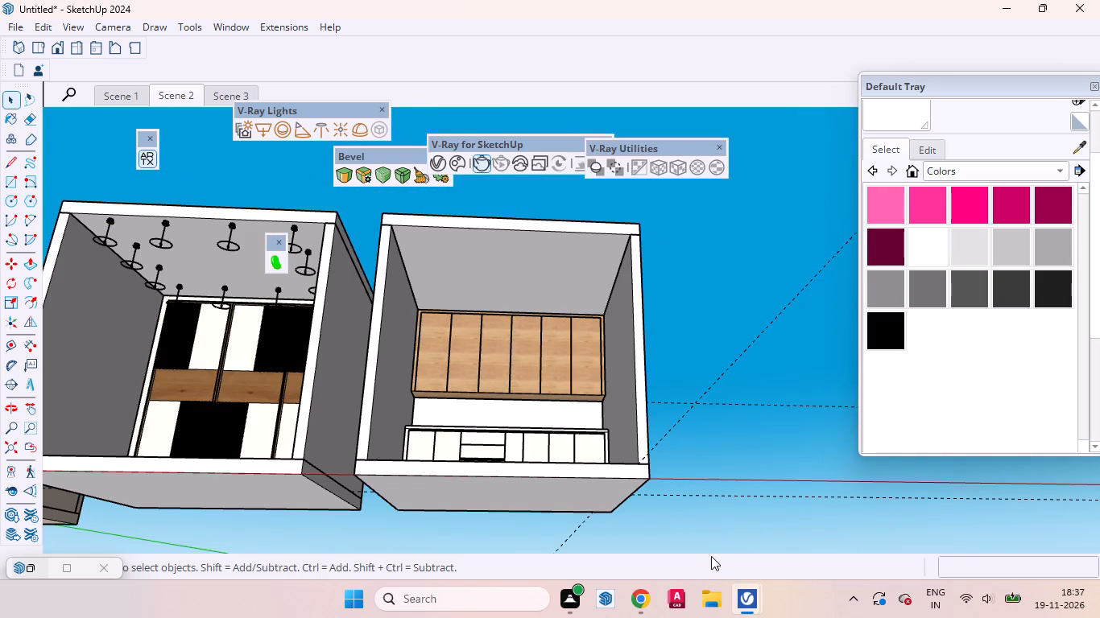
Switch to the V-Ray Frame Buffer and examine the wardrobe render's door panels, wooden band and ceiling lighting up close.
left_click(724, 550)
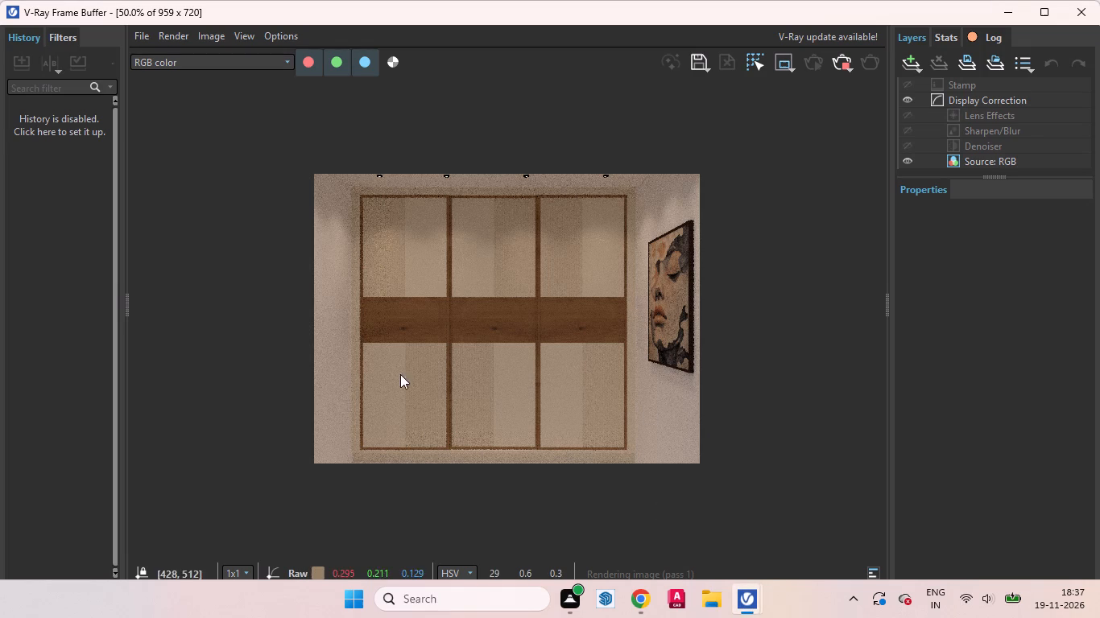
scroll(383, 300, "up", 1)
scroll(449, 328, "down", 1)
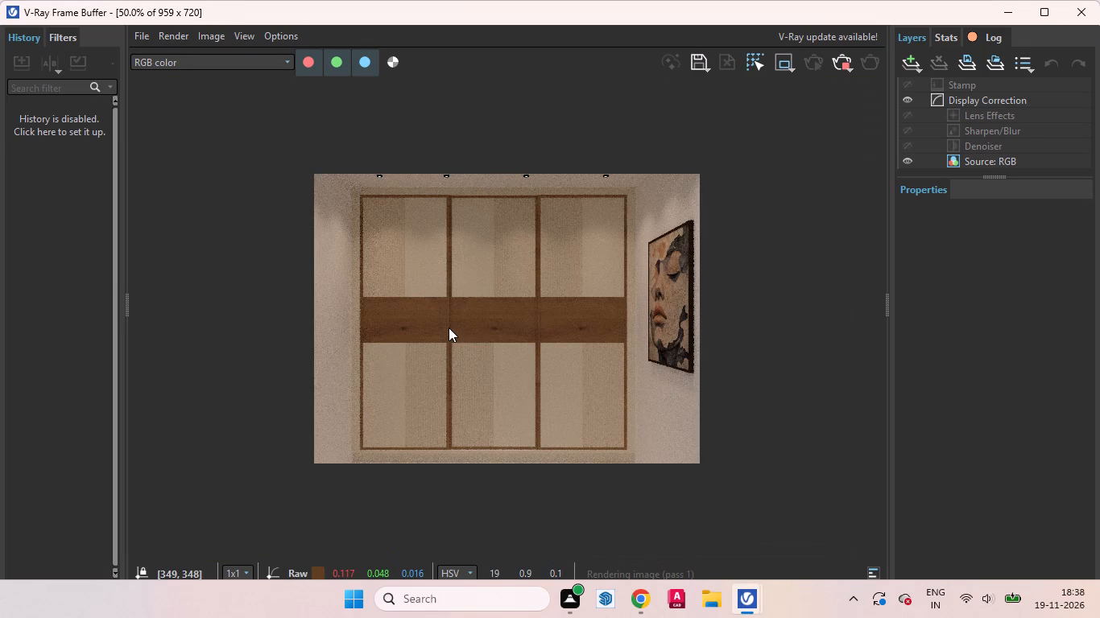
scroll(442, 335, "up", 1)
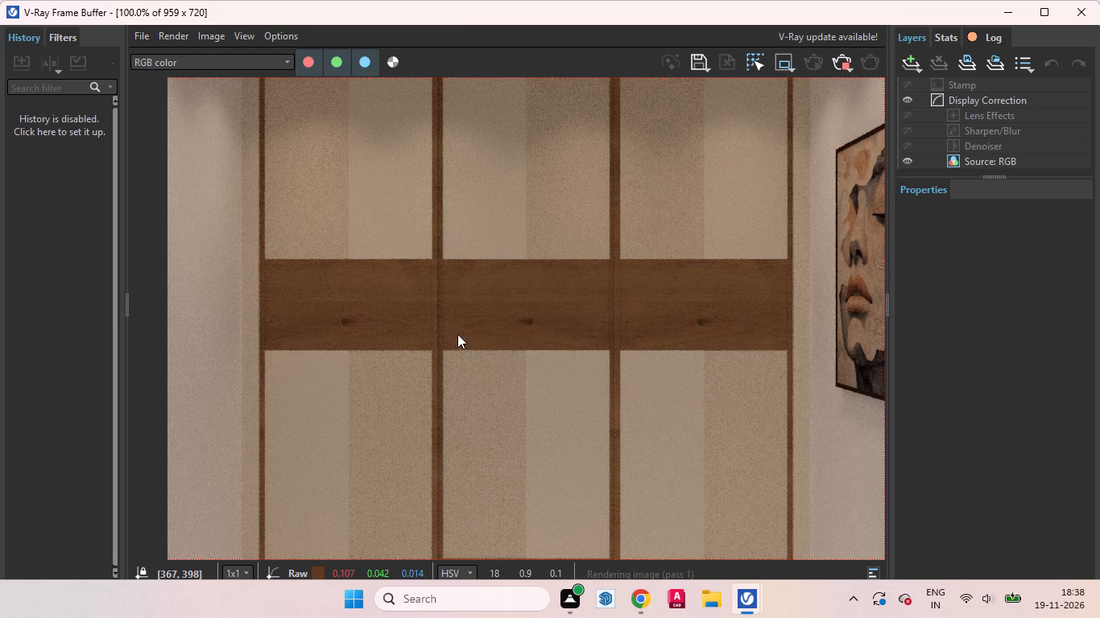
scroll(527, 371, "down", 2)
scroll(391, 235, "up", 1)
middle_click_drag(485, 278, 478, 278)
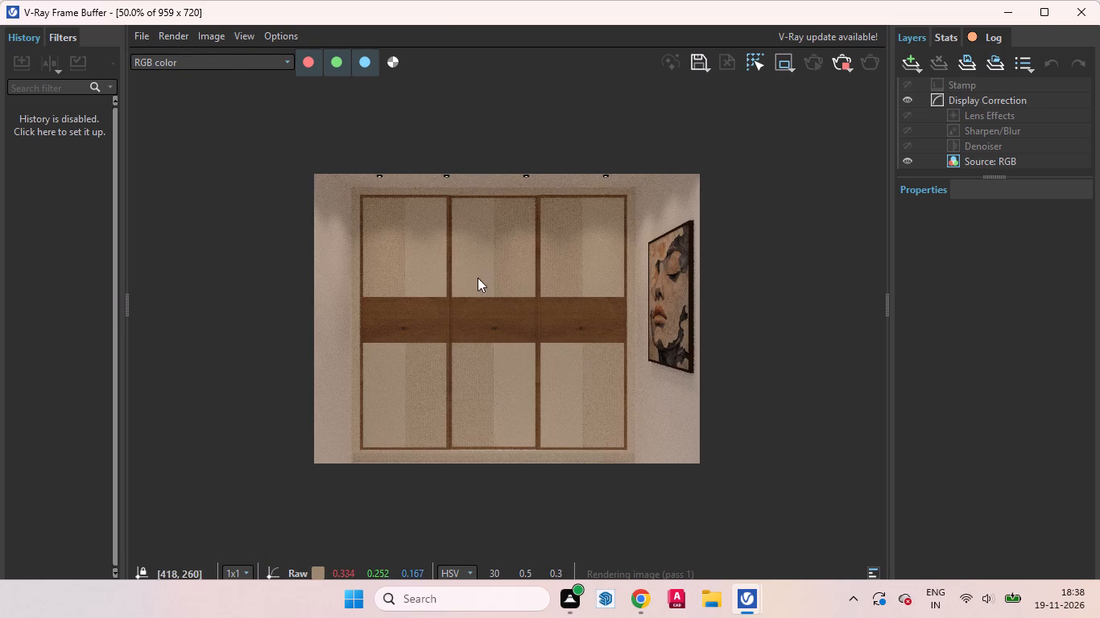
middle_click_drag(478, 278, 473, 190)
scroll(377, 167, "up", 2)
scroll(431, 265, "down", 2)
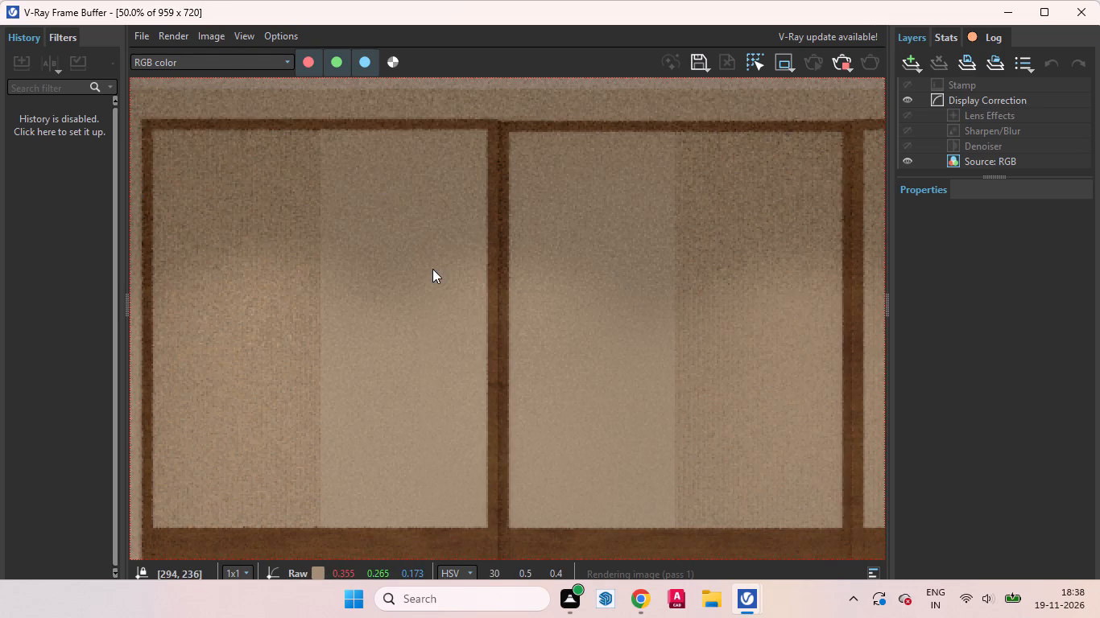
scroll(369, 167, "up", 1)
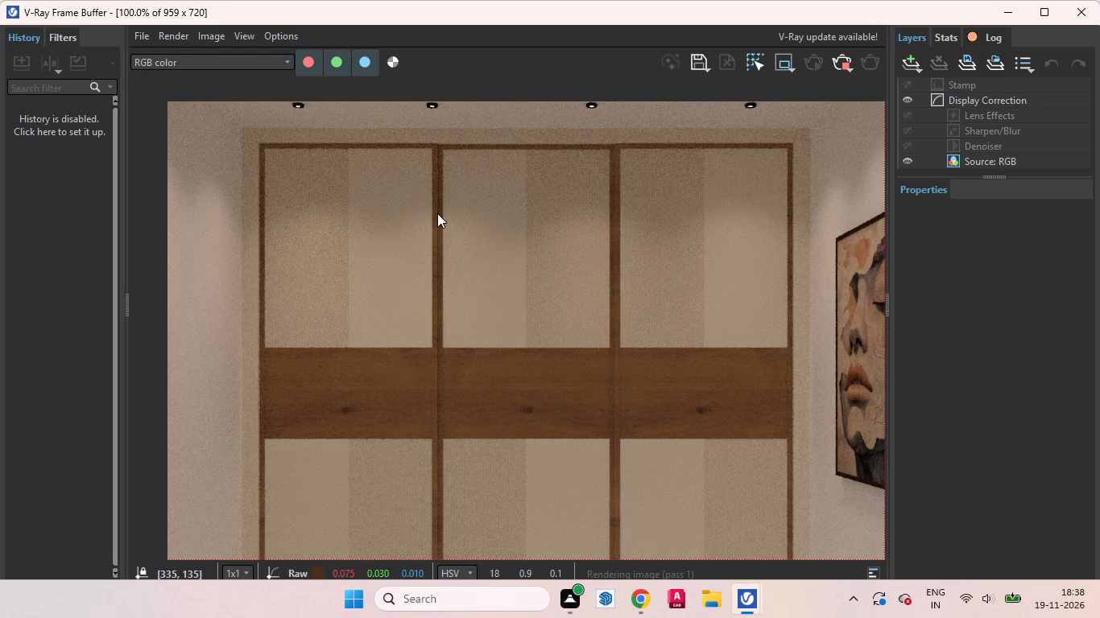
scroll(307, 182, "down", 2)
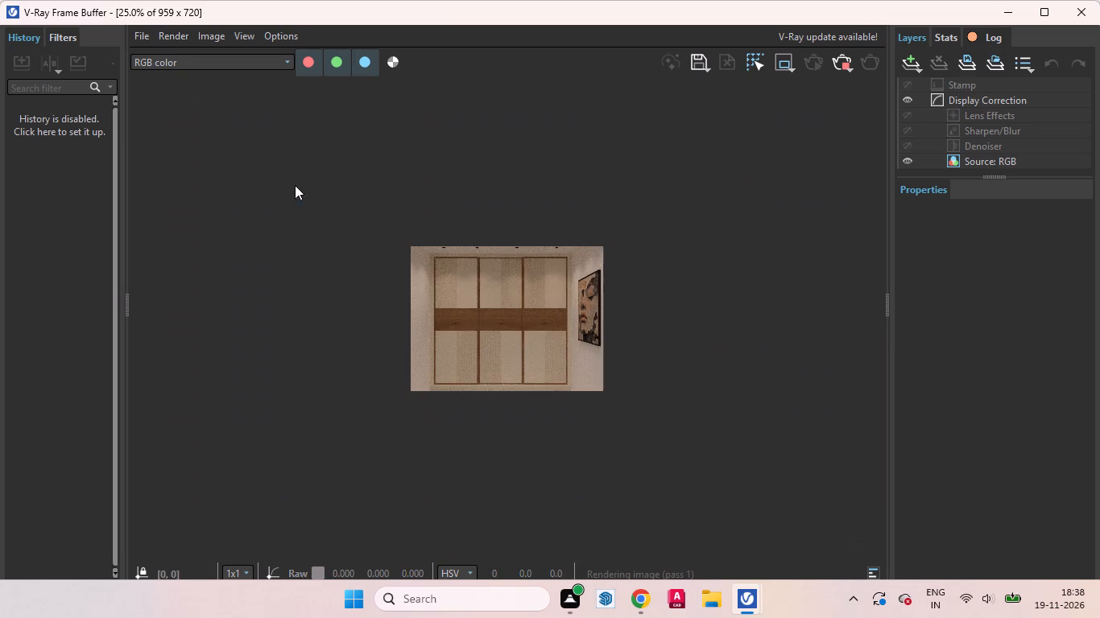
scroll(498, 387, "up", 1)
middle_click_drag(511, 426, 462, 372)
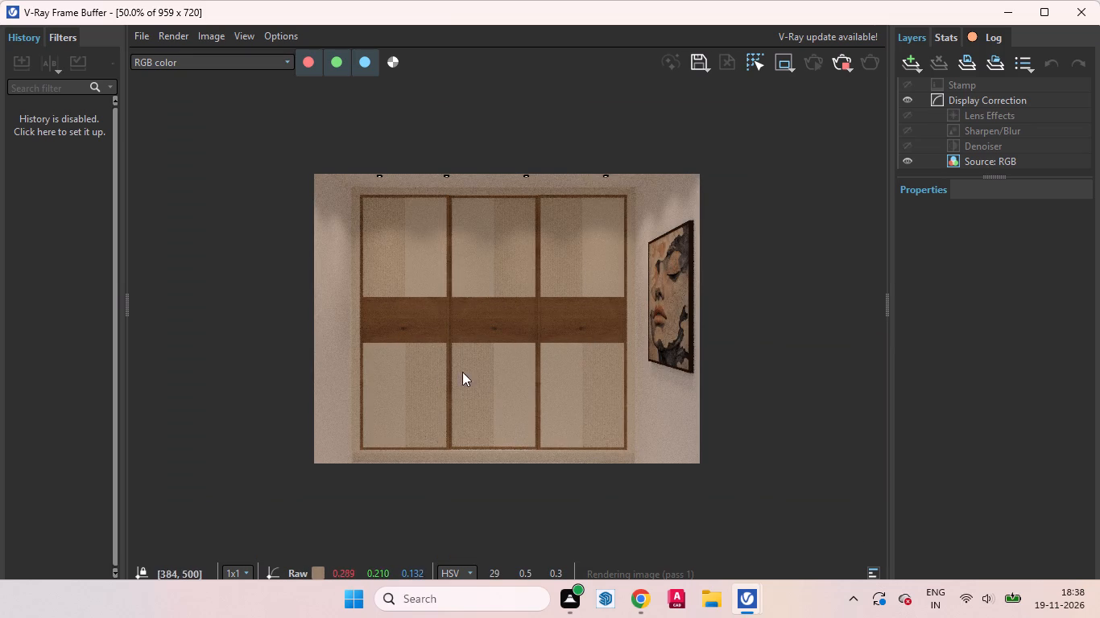
Examine the wardrobe render's lower door panels, wooden band and upper panels at close range and in full view.
middle_click_drag(462, 372, 436, 369)
scroll(619, 426, "up", 1)
scroll(483, 397, "down", 1)
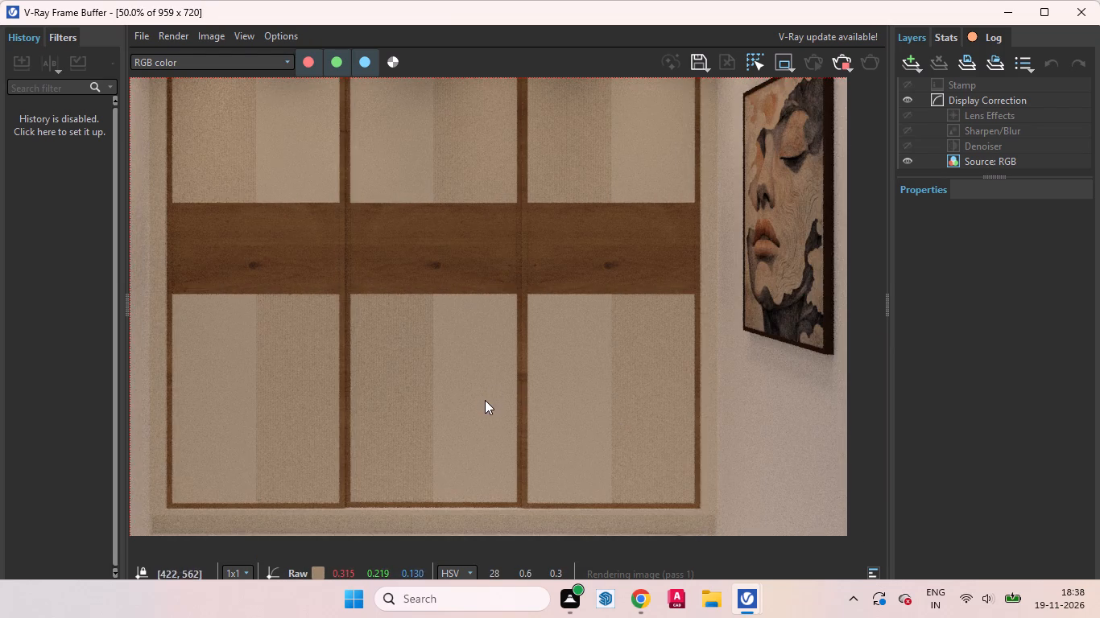
scroll(476, 359, "up", 2)
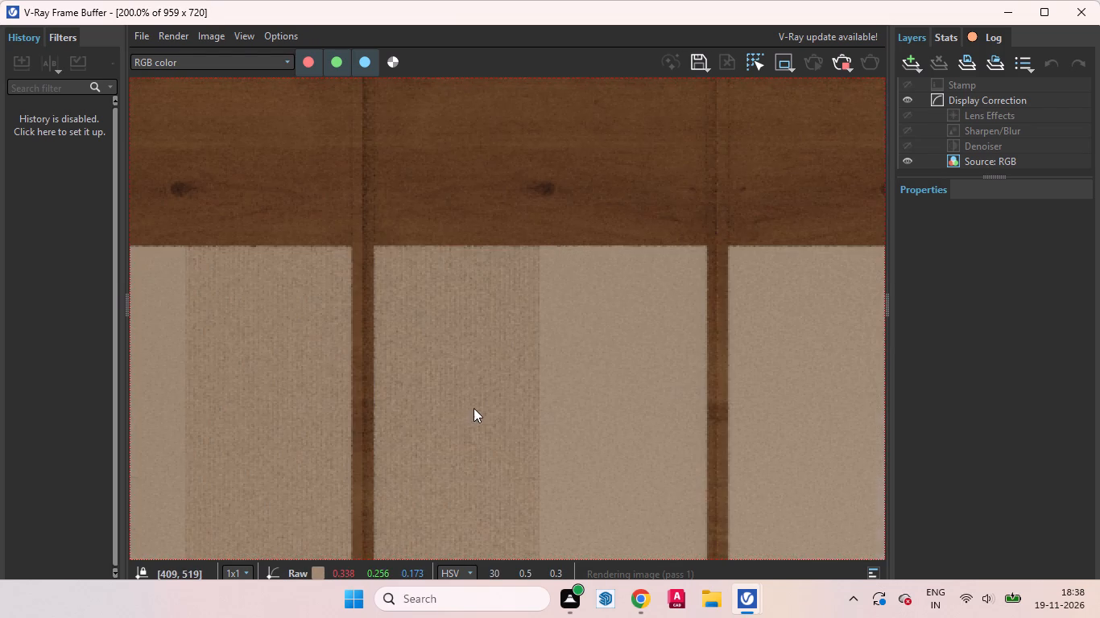
scroll(469, 410, "up", 1)
scroll(473, 405, "down", 1)
middle_click_drag(445, 311, 540, 411)
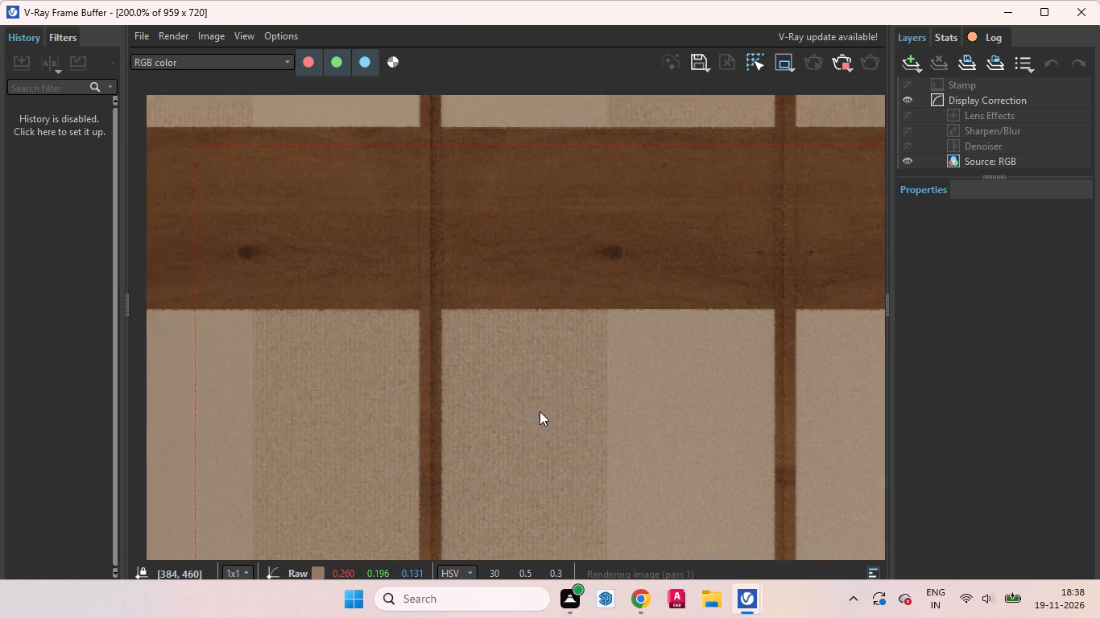
middle_click_drag(540, 411, 598, 470)
middle_click_drag(409, 230, 440, 443)
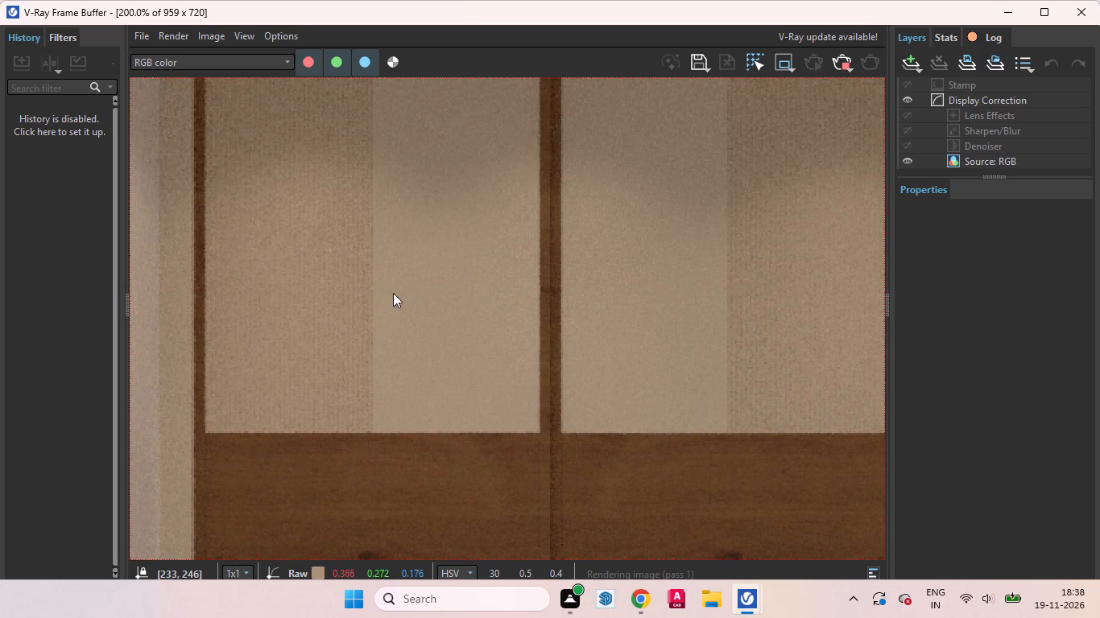
scroll(395, 305, "down", 2)
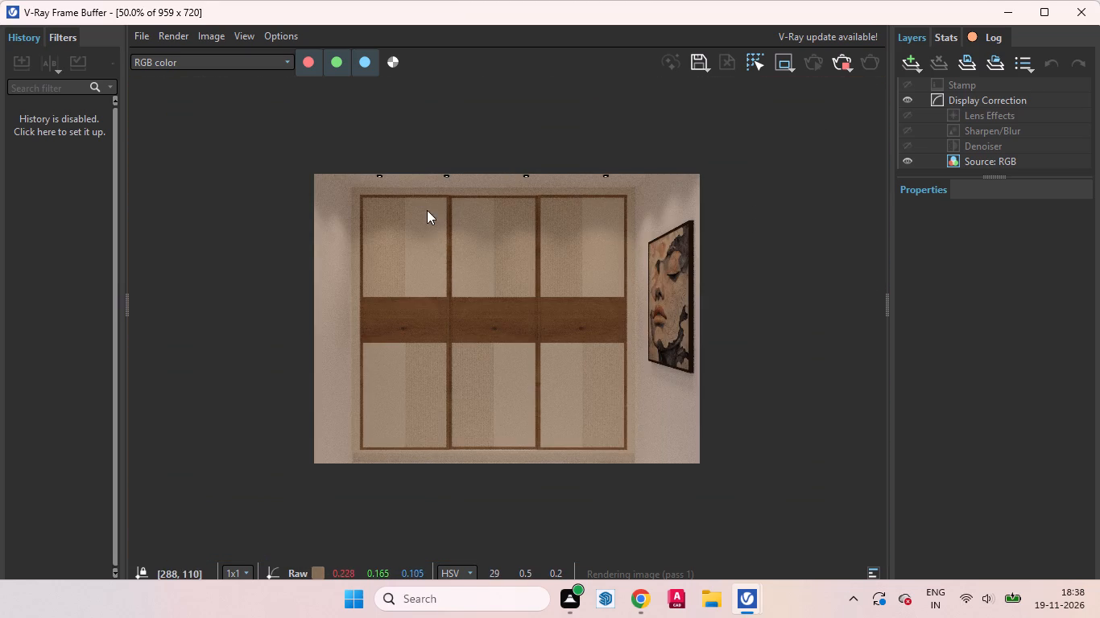
scroll(387, 174, "up", 1)
scroll(383, 231, "down", 1)
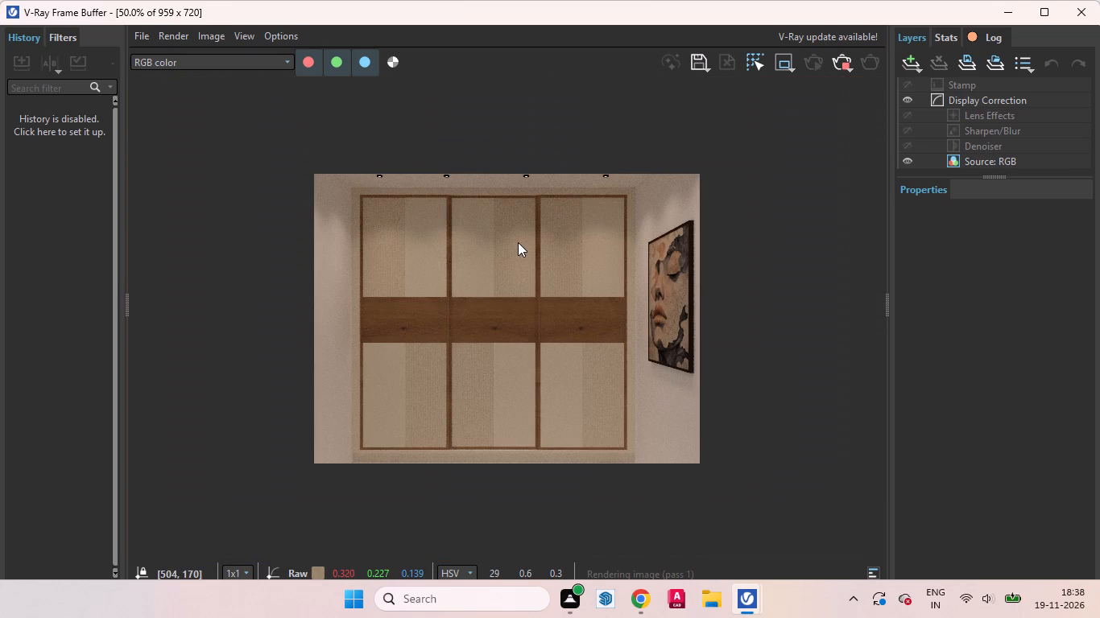
scroll(558, 321, "up", 1)
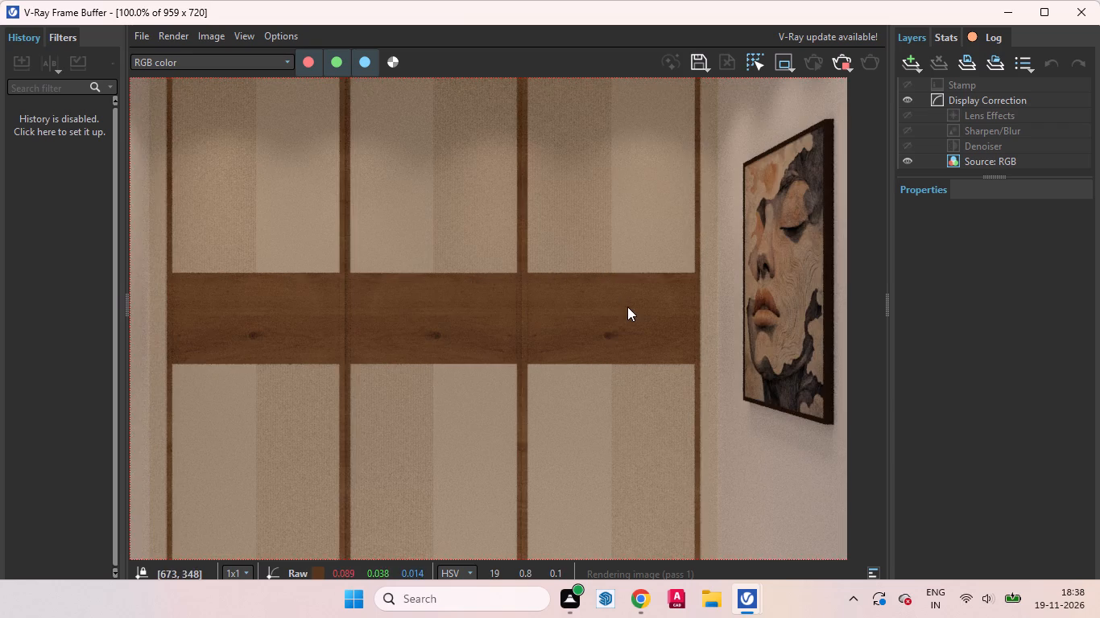
scroll(589, 325, "down", 1)
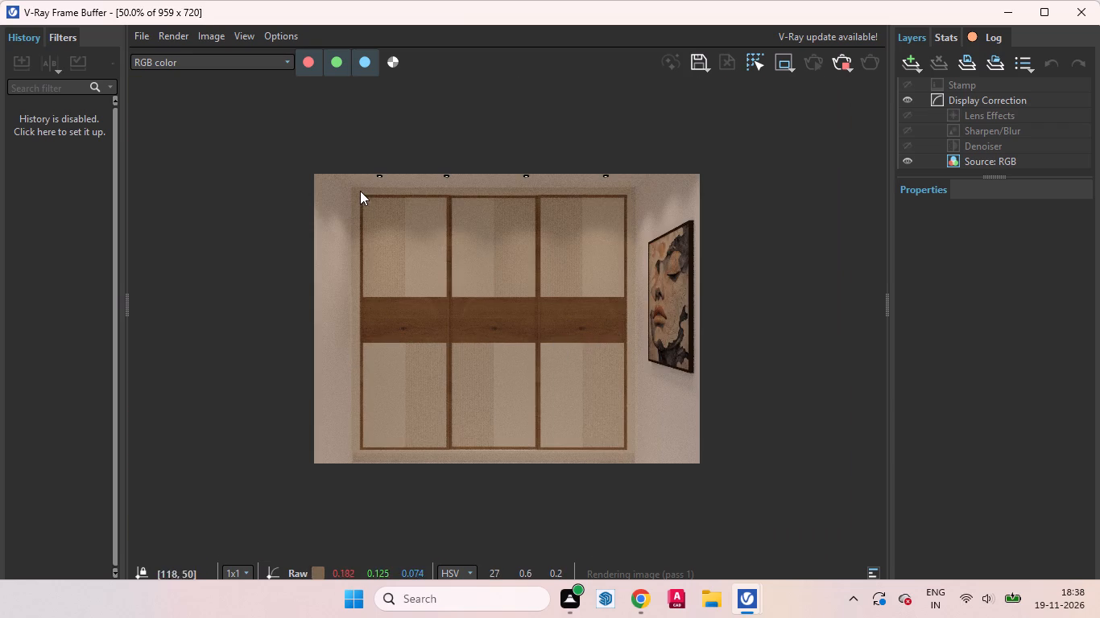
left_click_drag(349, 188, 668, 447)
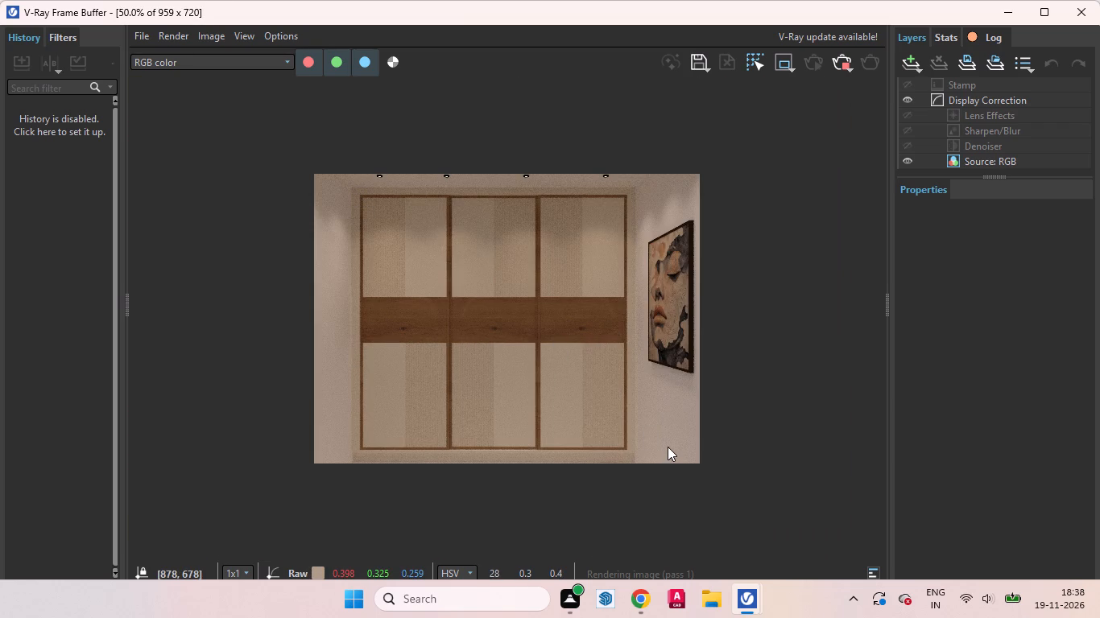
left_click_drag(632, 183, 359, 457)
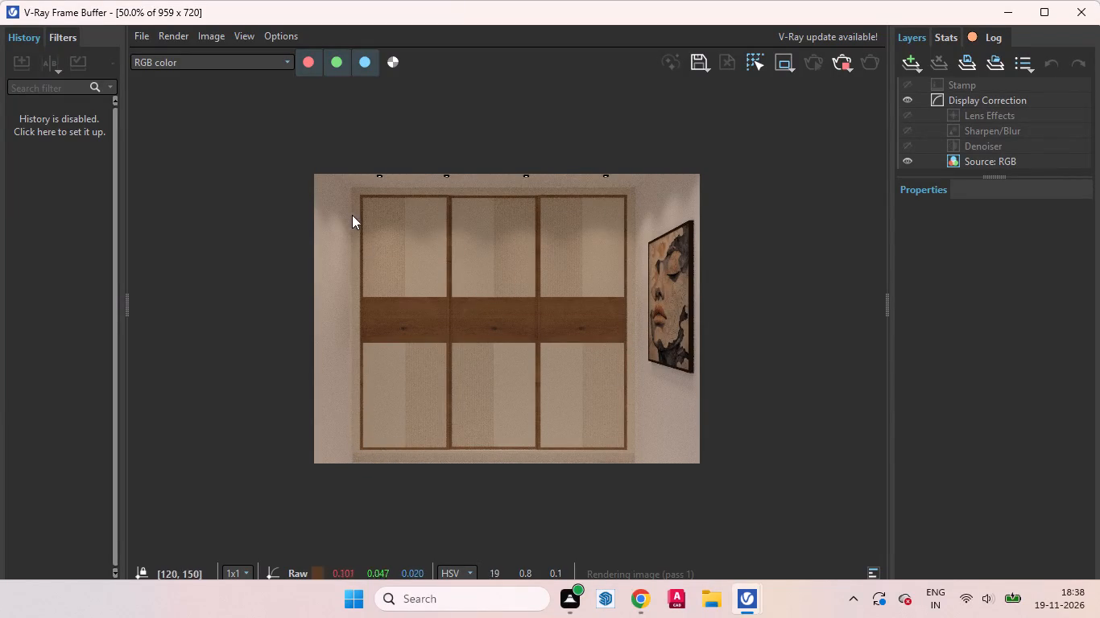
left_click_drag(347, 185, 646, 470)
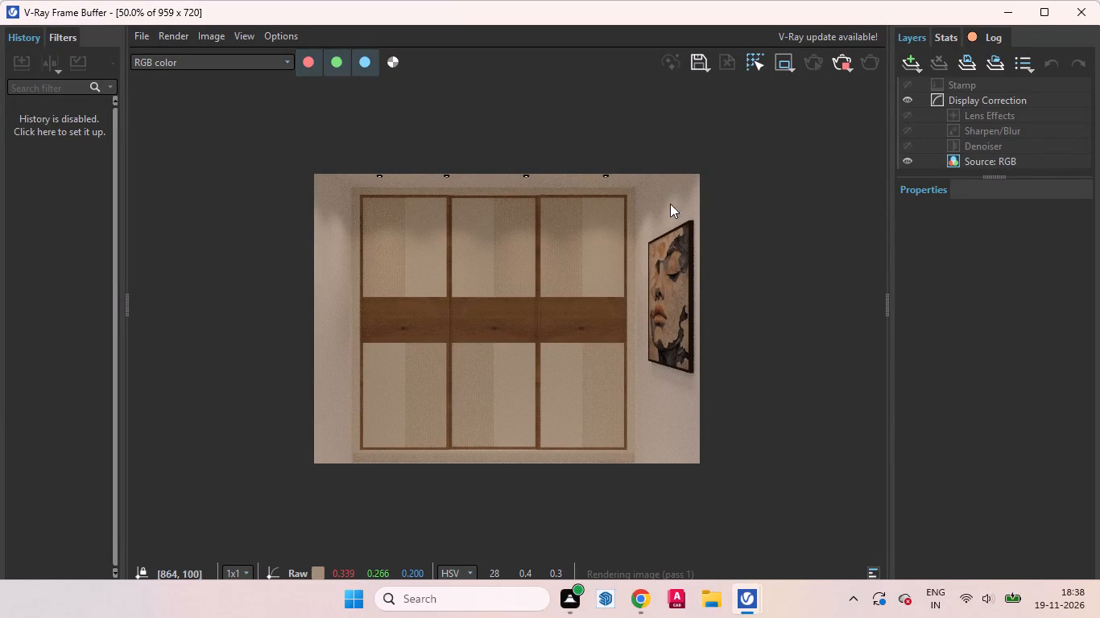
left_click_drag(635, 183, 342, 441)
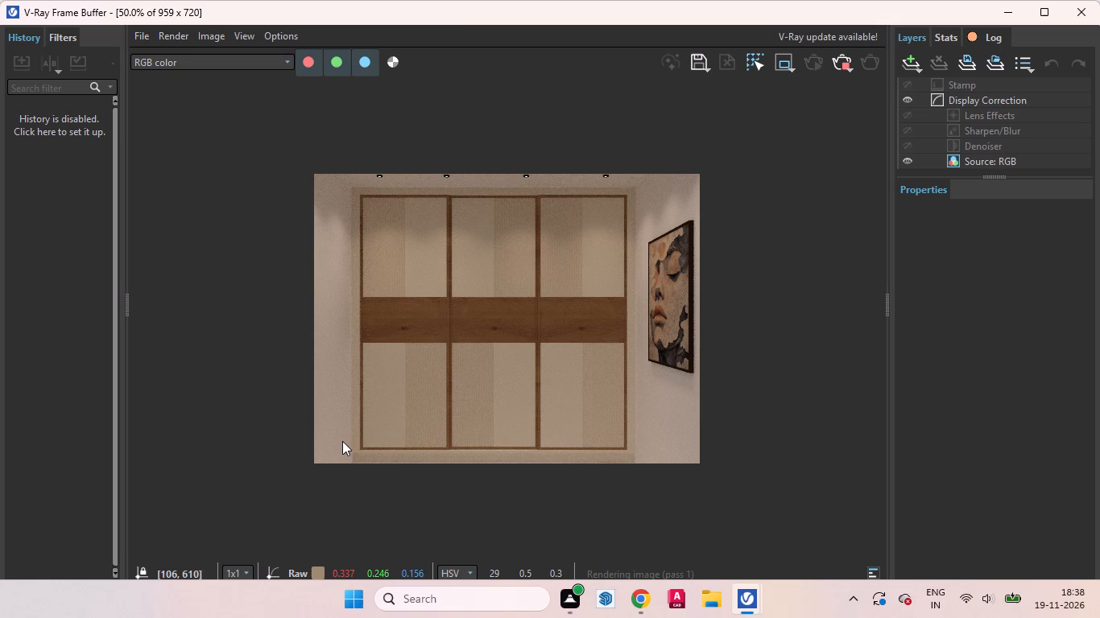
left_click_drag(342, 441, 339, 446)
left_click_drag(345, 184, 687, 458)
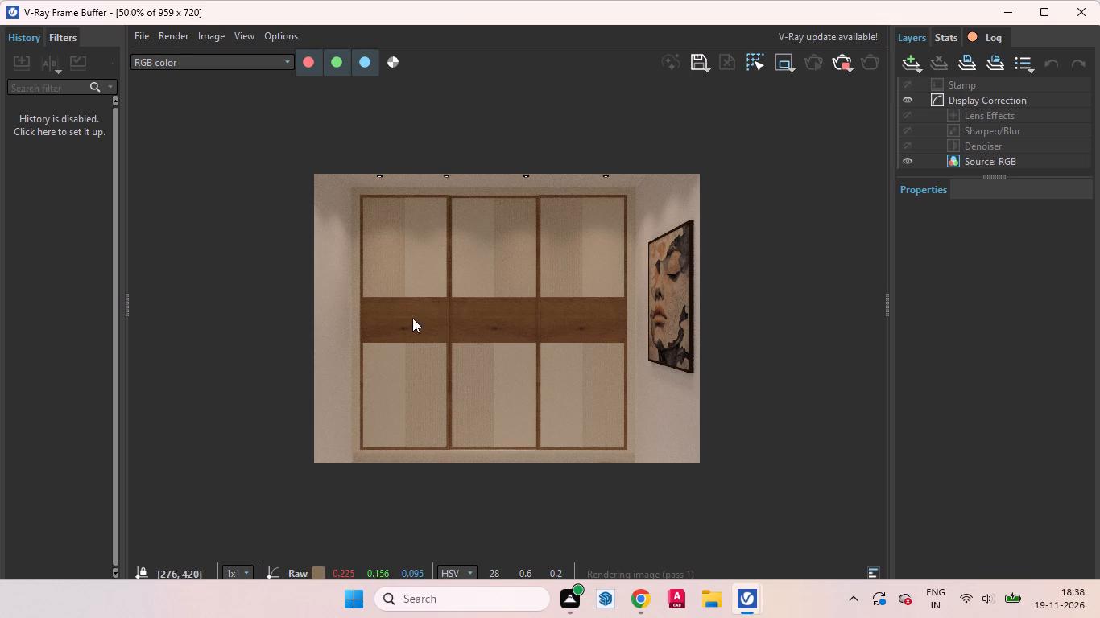
Inspect the refining wardrobe render around the upper door corner, the ceiling lights and the textured lower door panels.
scroll(386, 251, "up", 2)
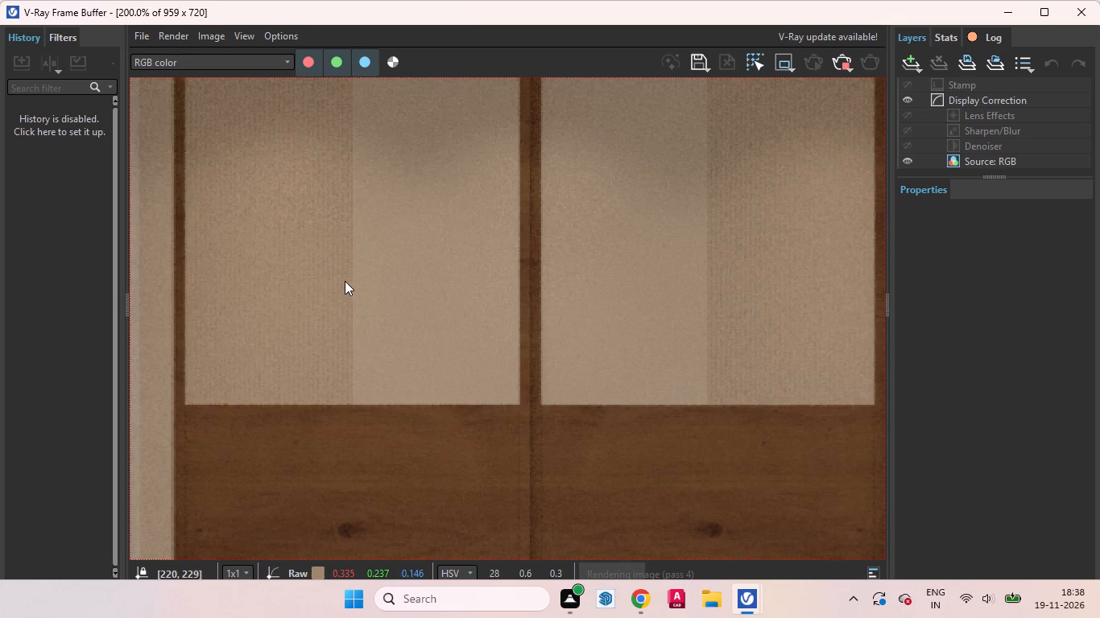
middle_click_drag(304, 300, 450, 476)
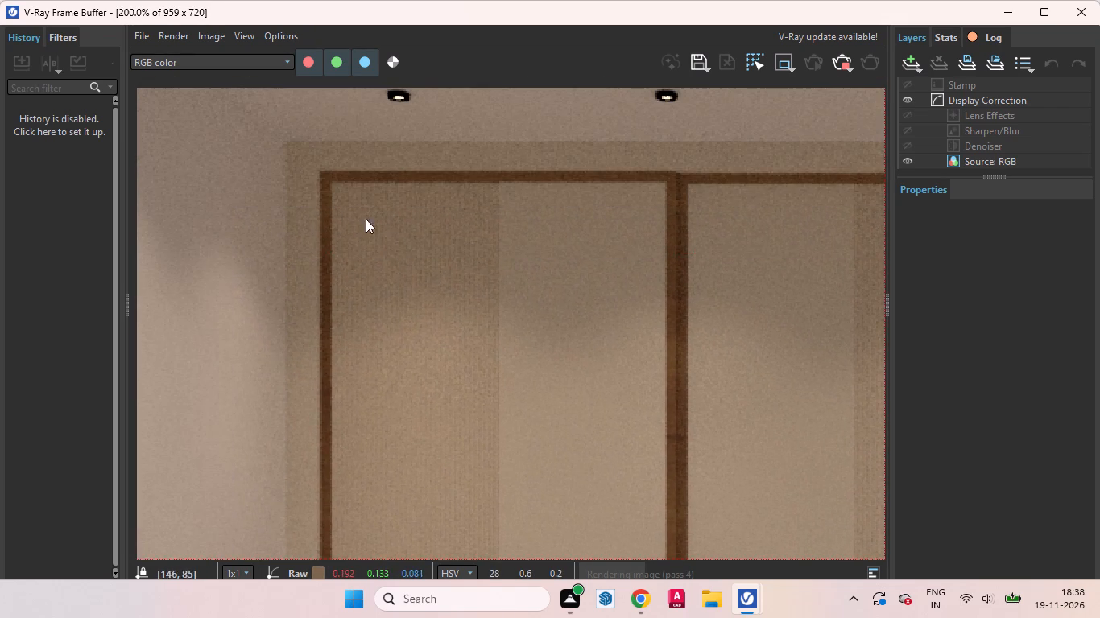
scroll(391, 210, "up", 1)
scroll(378, 225, "down", 4)
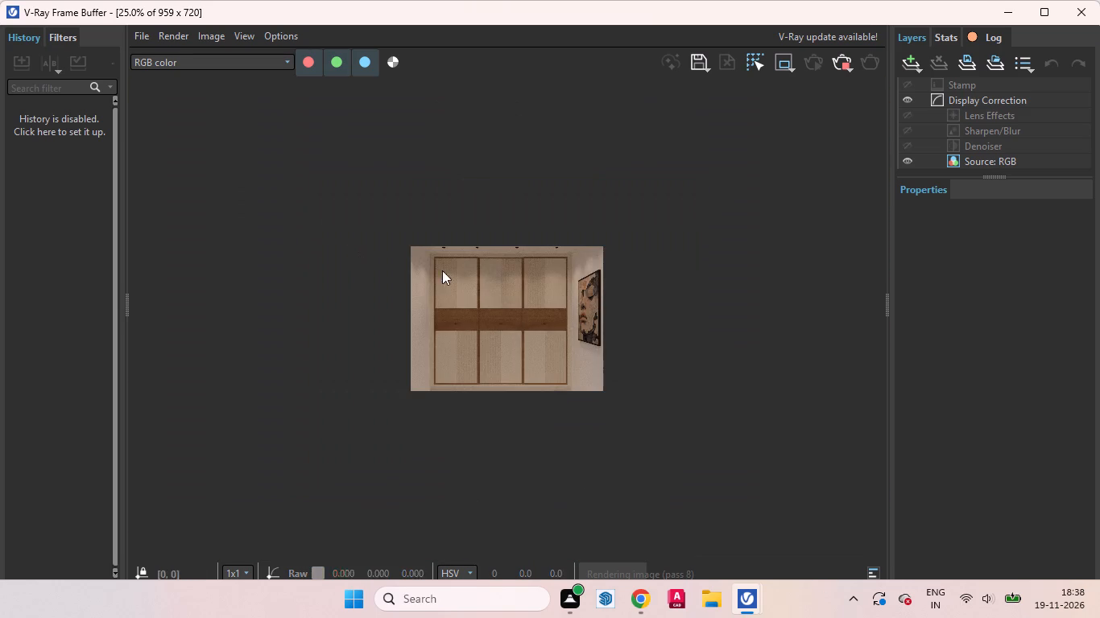
scroll(463, 341, "up", 3)
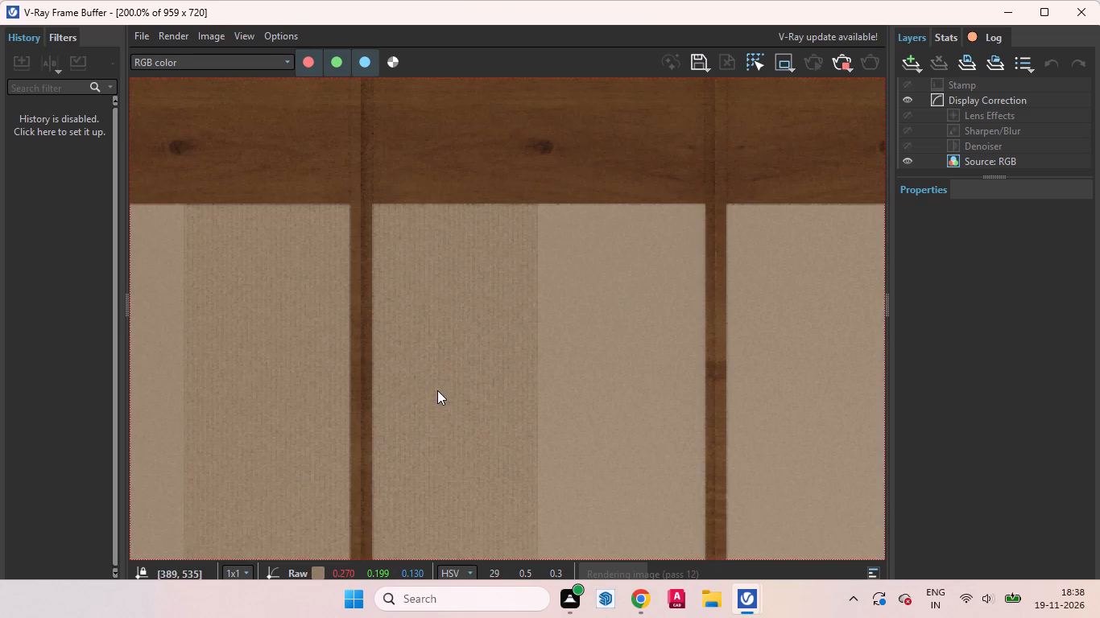
middle_click_drag(437, 390, 436, 306)
scroll(437, 393, "down", 1)
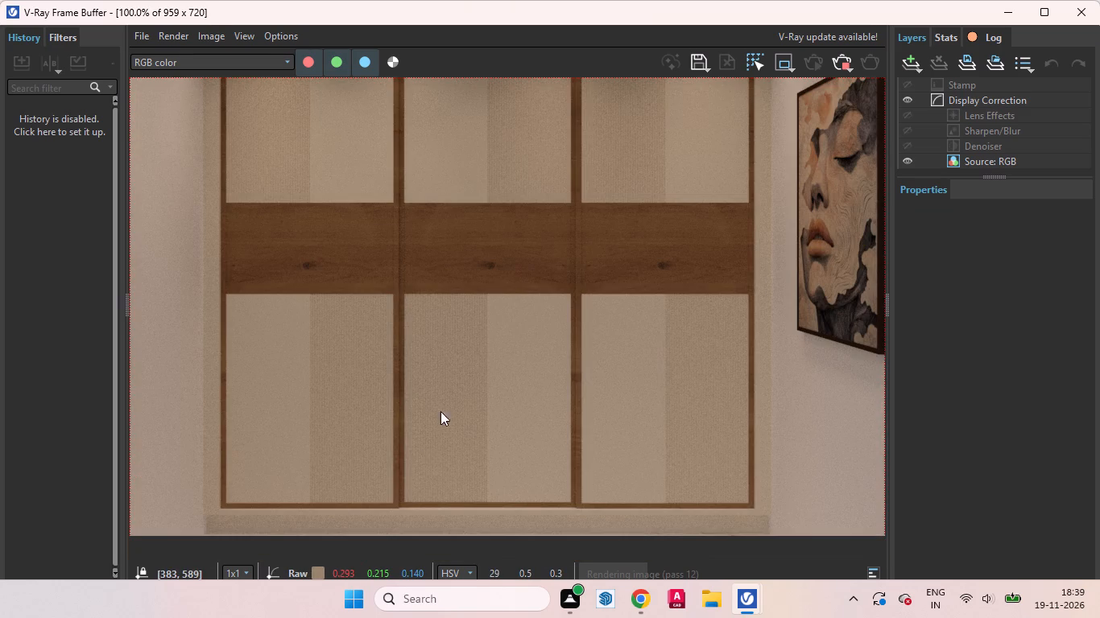
scroll(411, 373, "down", 1)
scroll(538, 471, "up", 1)
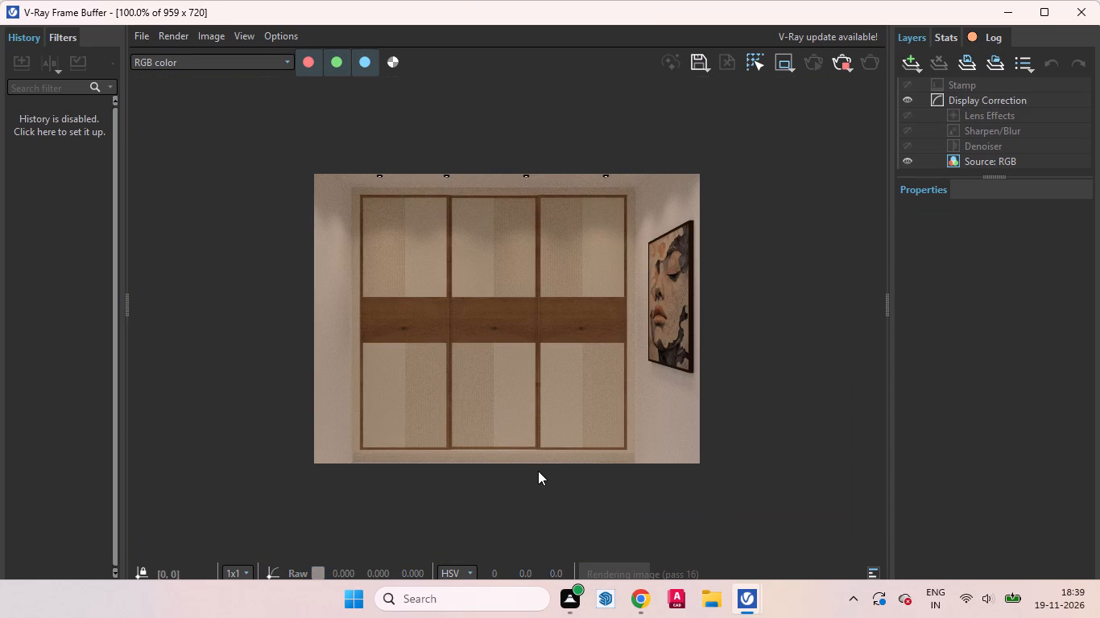
scroll(271, 523, "up", 1)
scroll(300, 443, "down", 2)
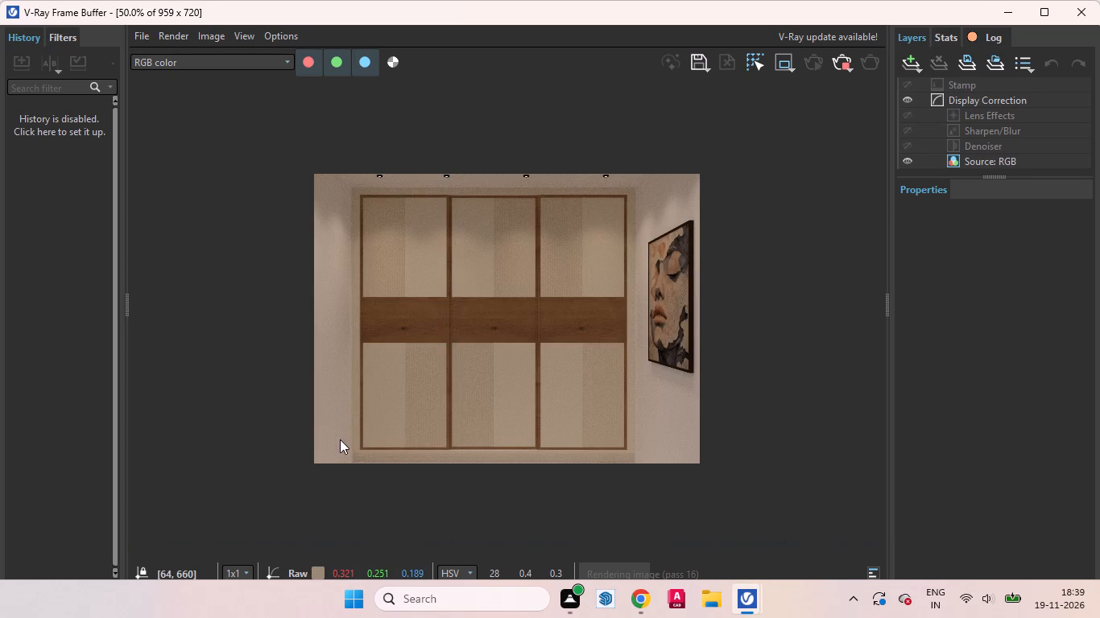
Check the wardrobe render's base below the doors and the joints where the wooden band meets the vertical frames.
scroll(436, 484, "up", 1)
scroll(523, 524, "up", 1)
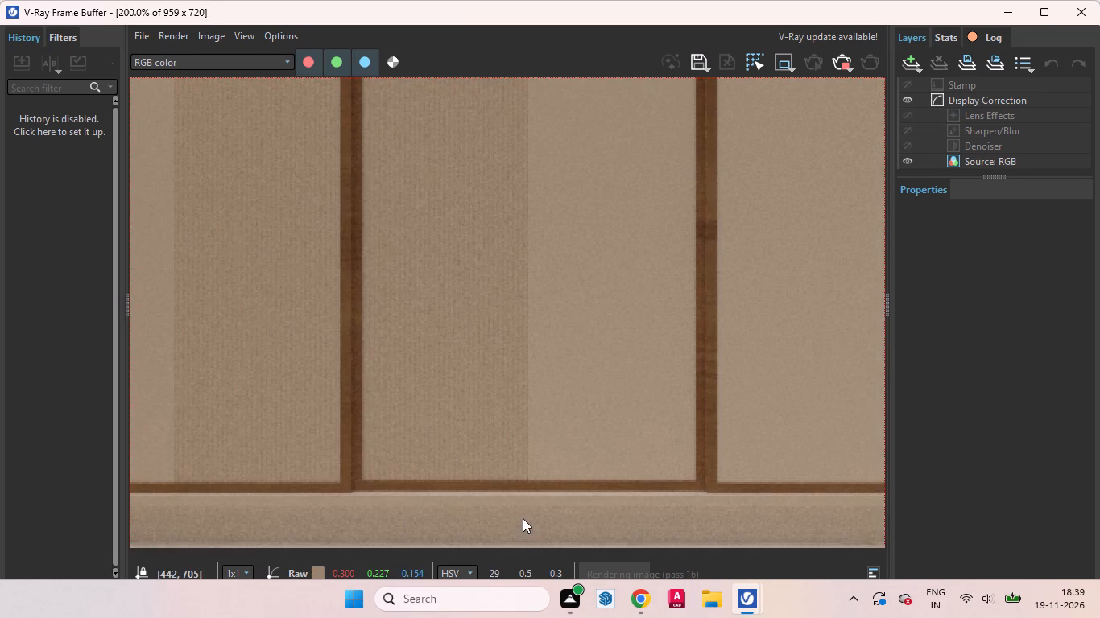
middle_click_drag(511, 510, 503, 441)
scroll(506, 447, "down", 1)
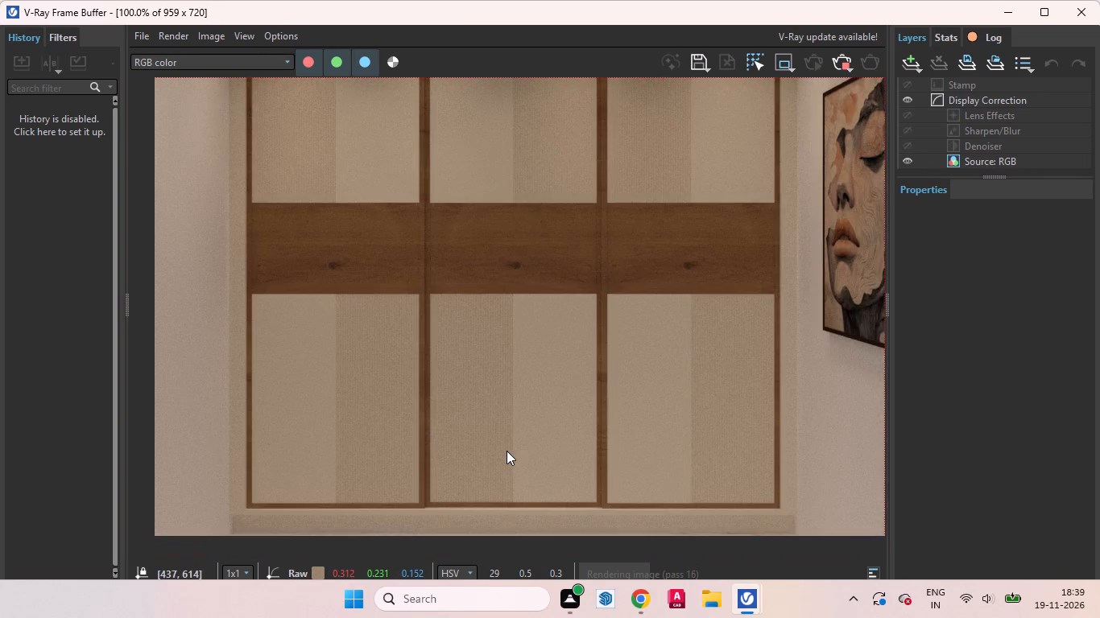
scroll(507, 451, "down", 2)
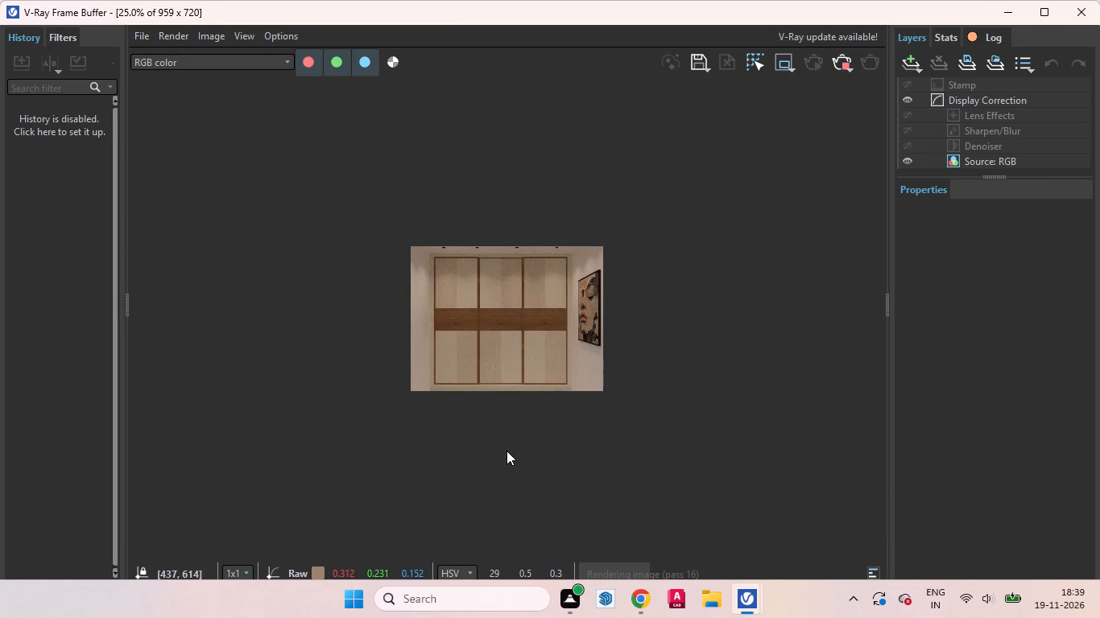
scroll(507, 372, "up", 1)
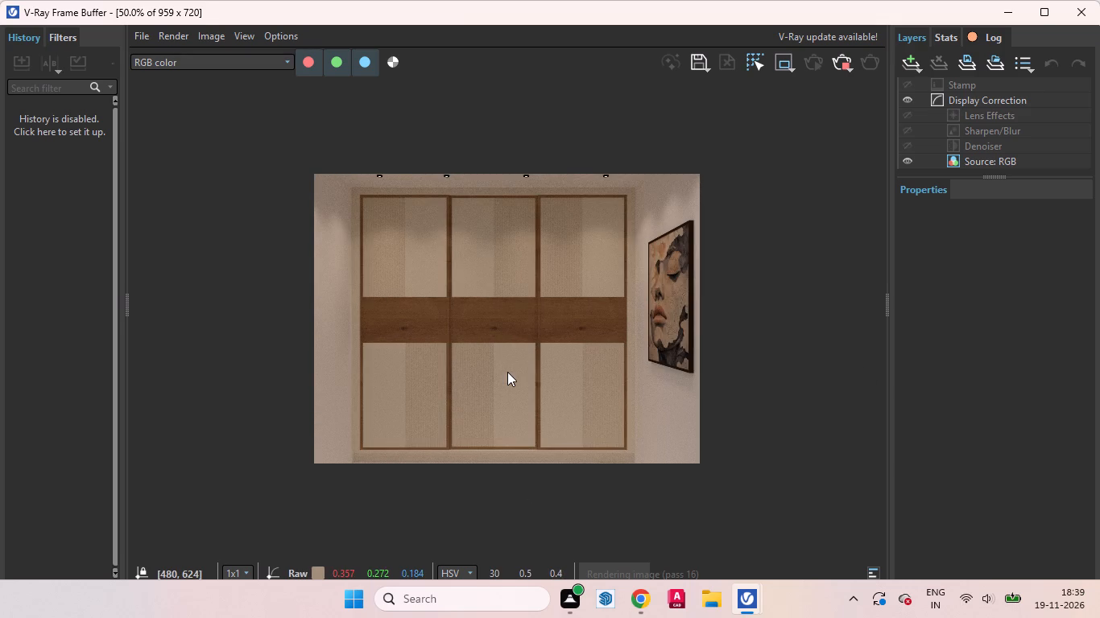
scroll(489, 355, "up", 1)
scroll(548, 395, "down", 1)
scroll(397, 316, "up", 1)
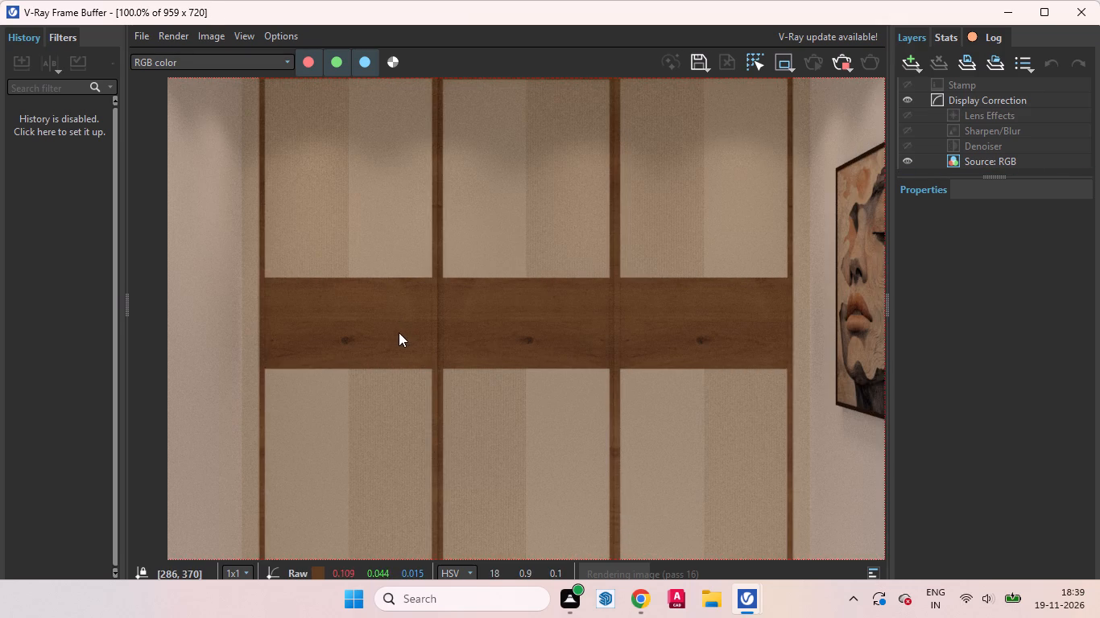
middle_click_drag(483, 335, 448, 329)
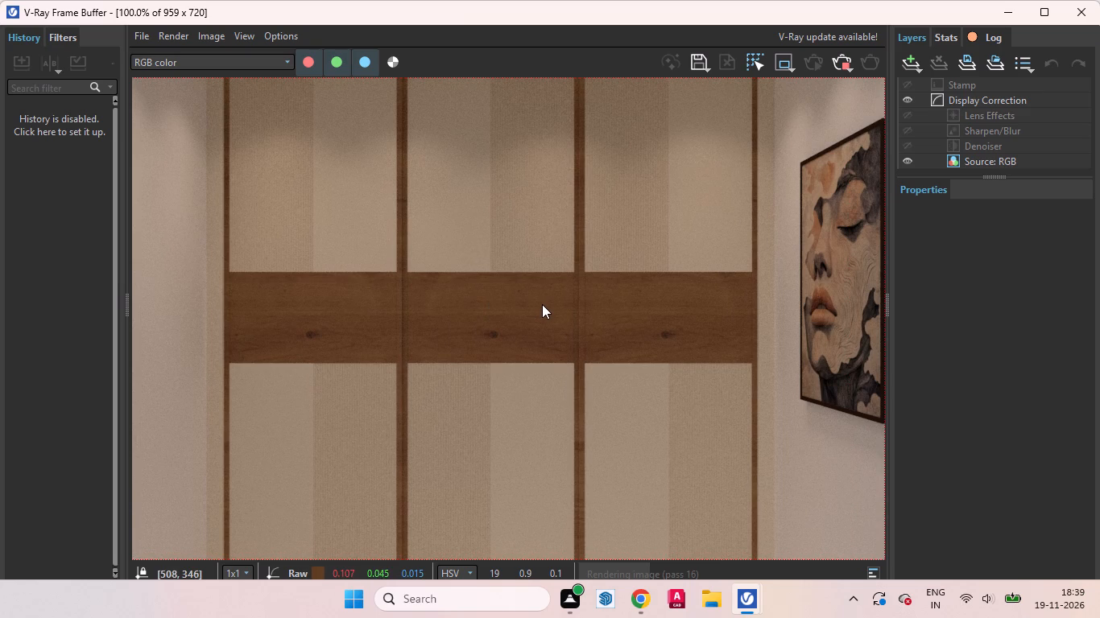
scroll(550, 238, "up", 1)
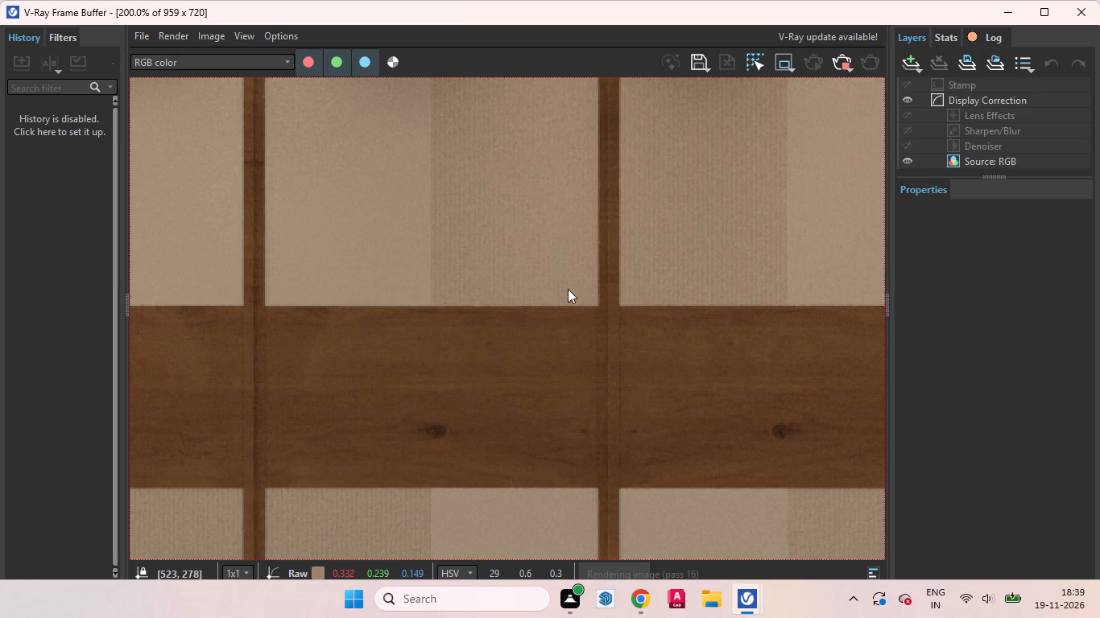
scroll(572, 315, "down", 1)
middle_click_drag(457, 360, 481, 252)
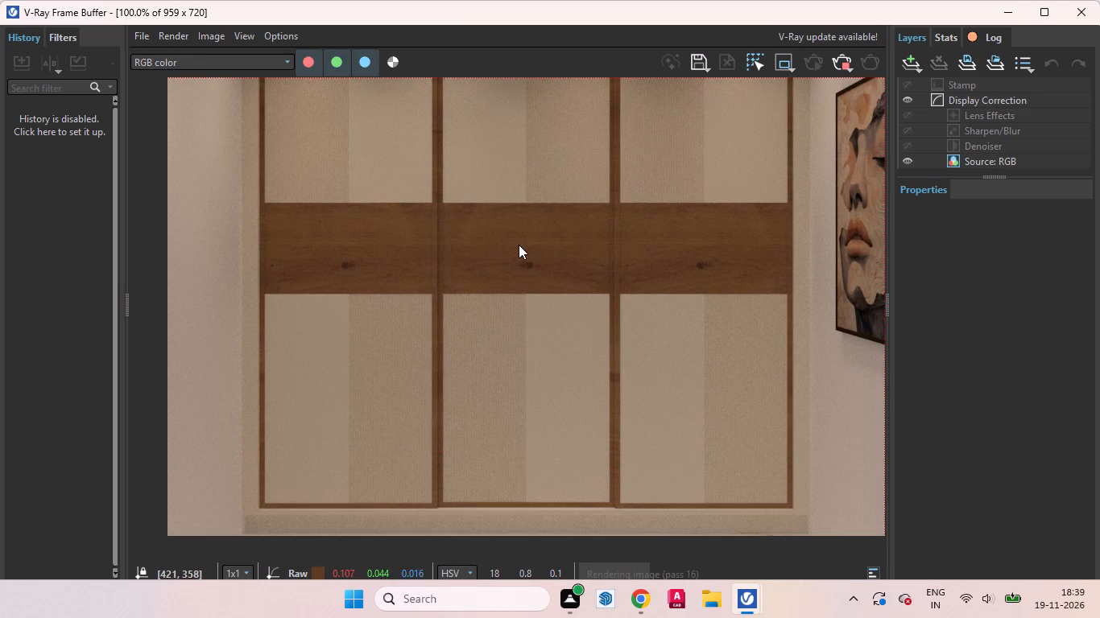
scroll(584, 313, "down", 1)
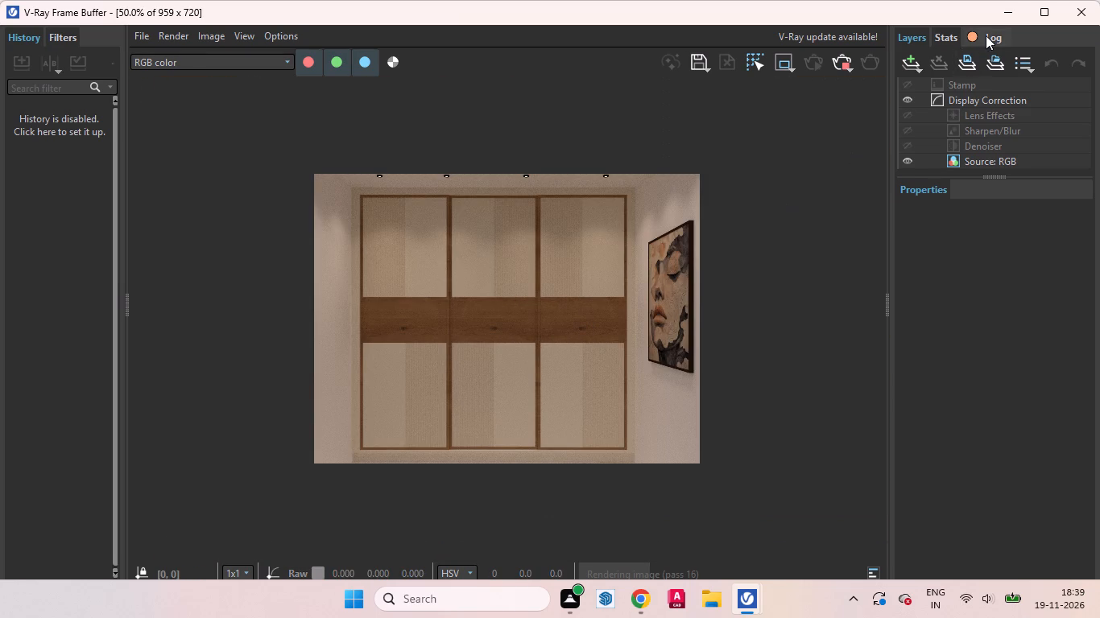
Put the render window away, return to SketchUp and switch the model to the Scene 3 kitchen view.
left_click(1003, 13)
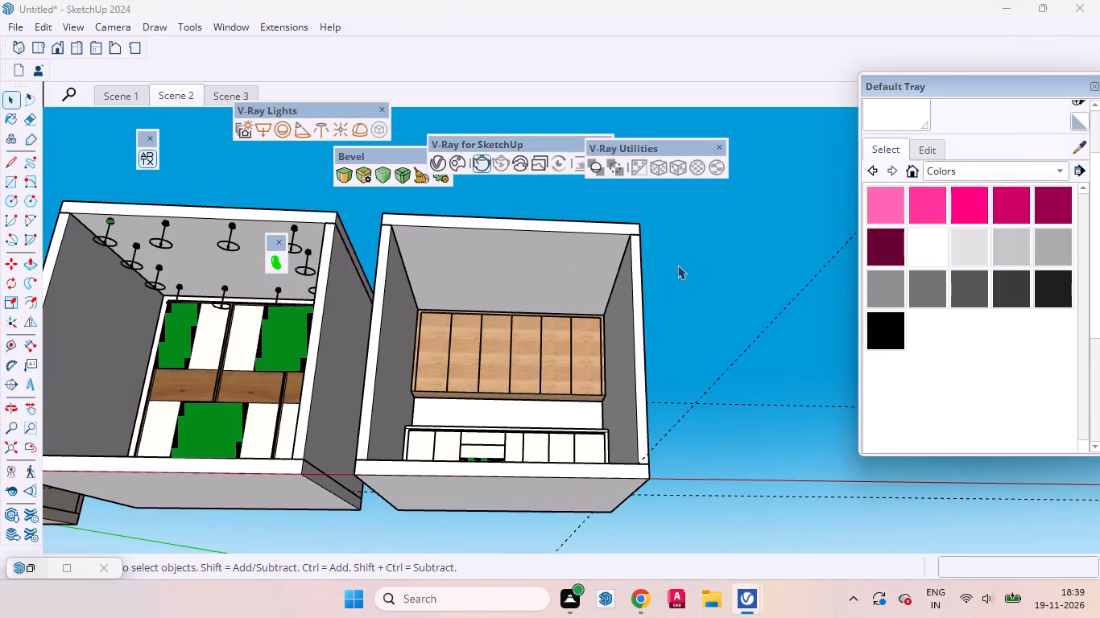
left_click(209, 89)
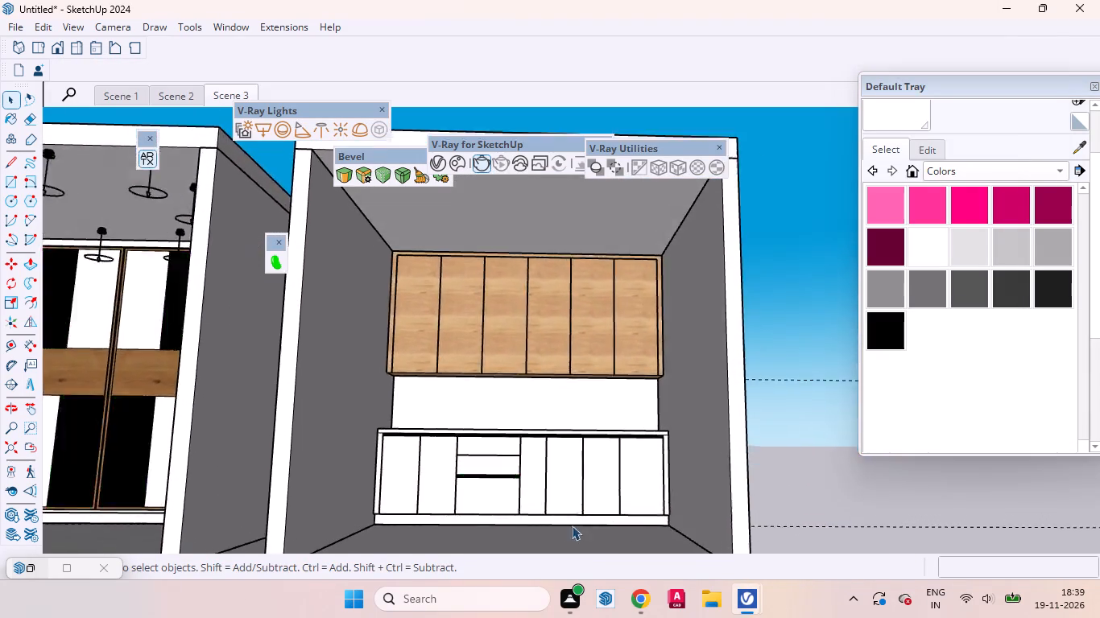
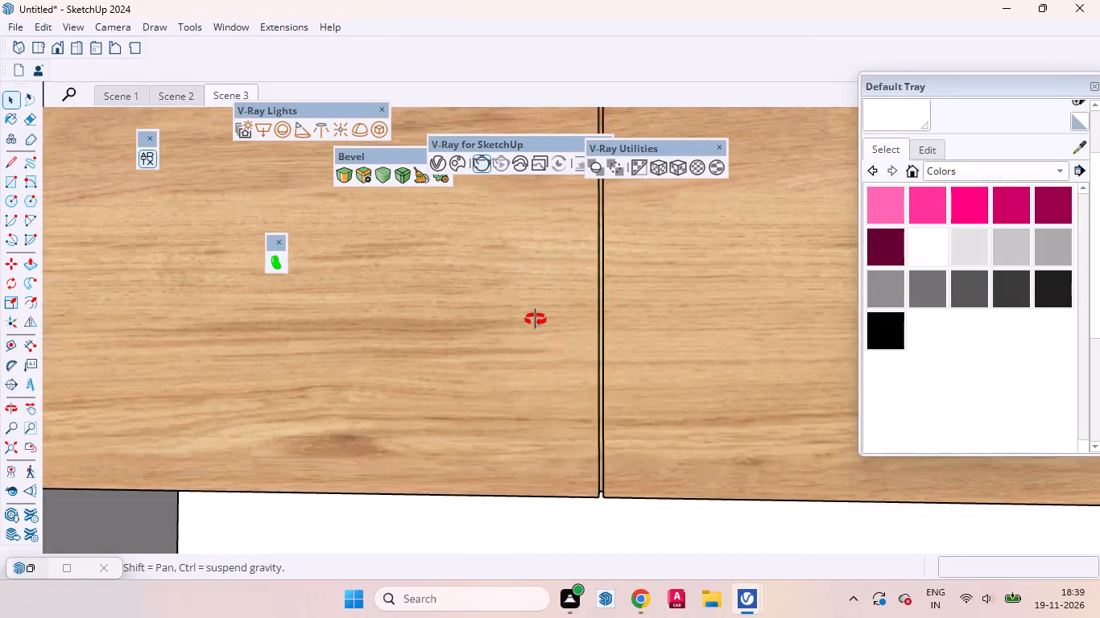
Show the Click-Change 2 - Kitchen equipment tool set and move it clear of the wall cabinets.
scroll(552, 350, "down", 3)
scroll(552, 356, "up", 1)
scroll(532, 335, "down", 4)
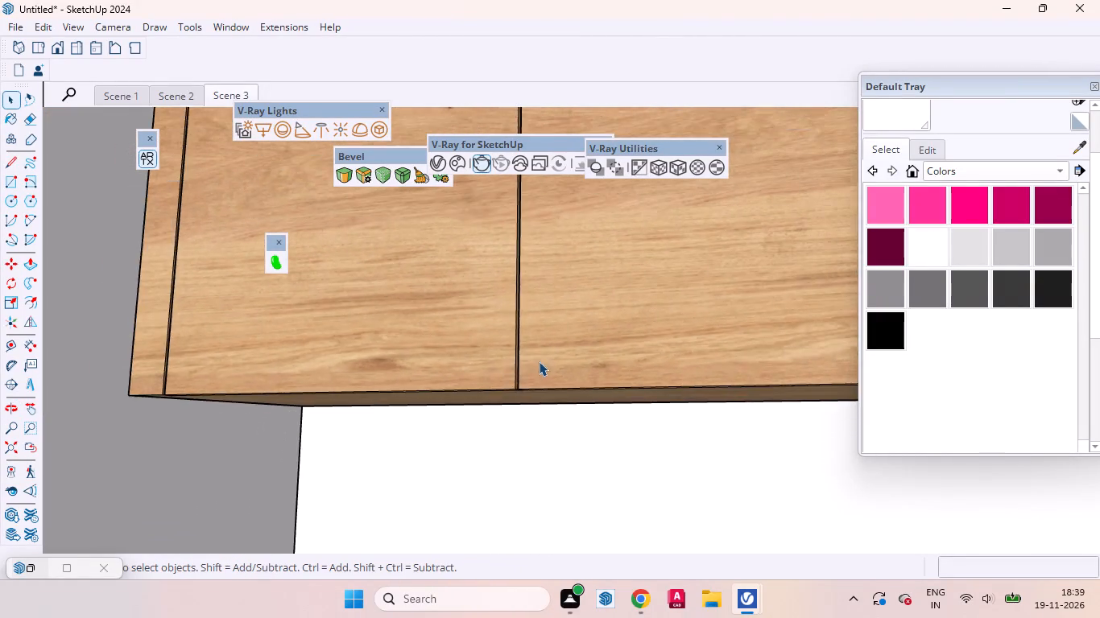
scroll(539, 361, "down", 10)
right_click(473, 48)
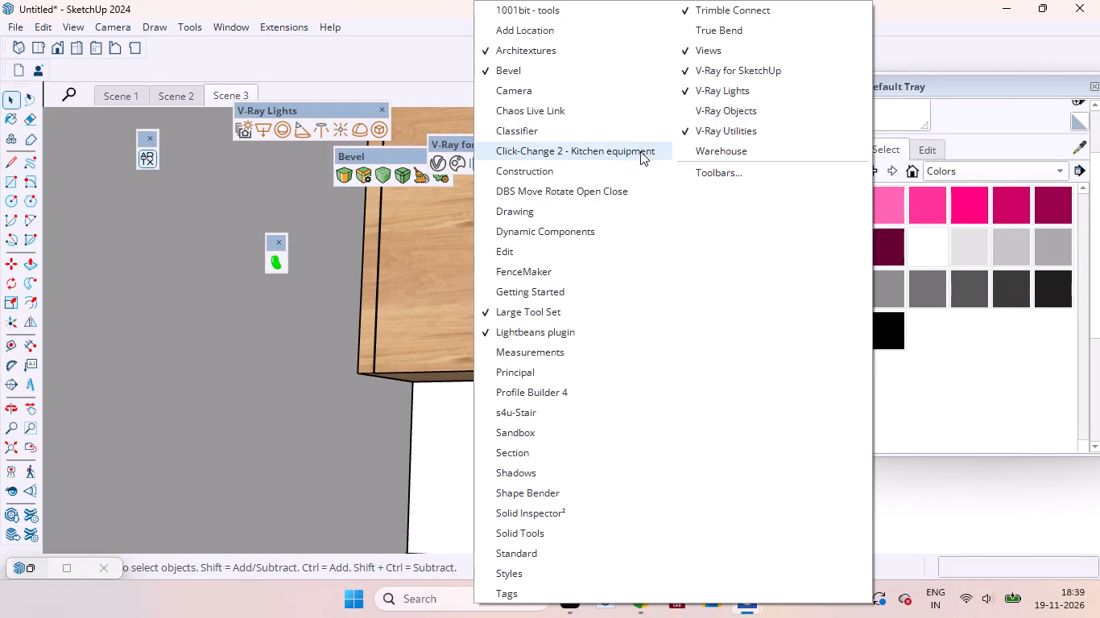
left_click(597, 158)
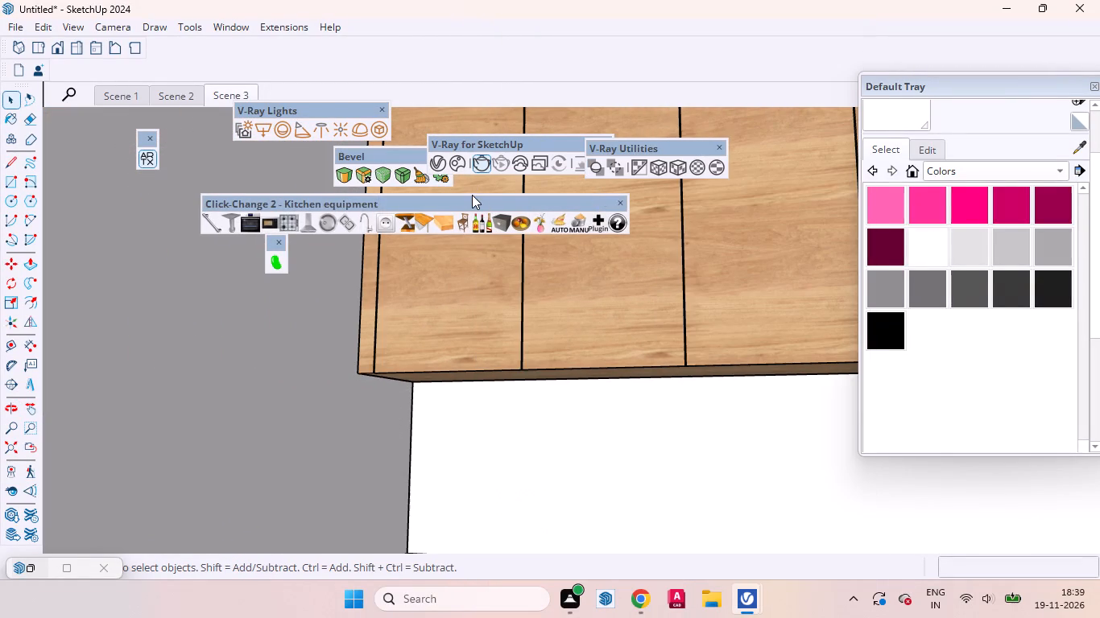
left_click_drag(472, 195, 376, 179)
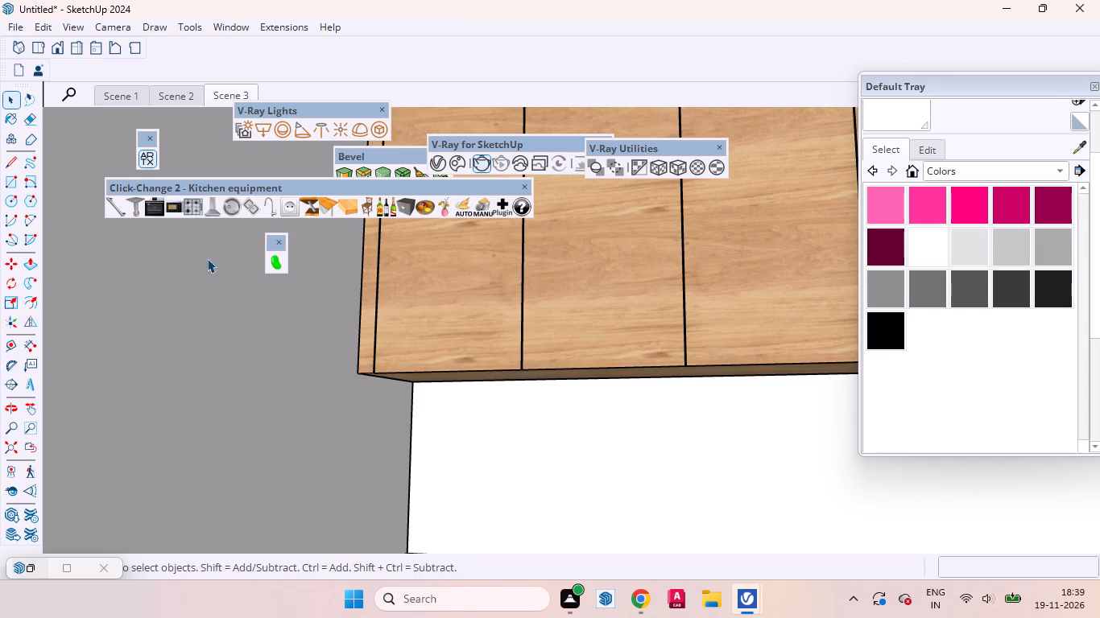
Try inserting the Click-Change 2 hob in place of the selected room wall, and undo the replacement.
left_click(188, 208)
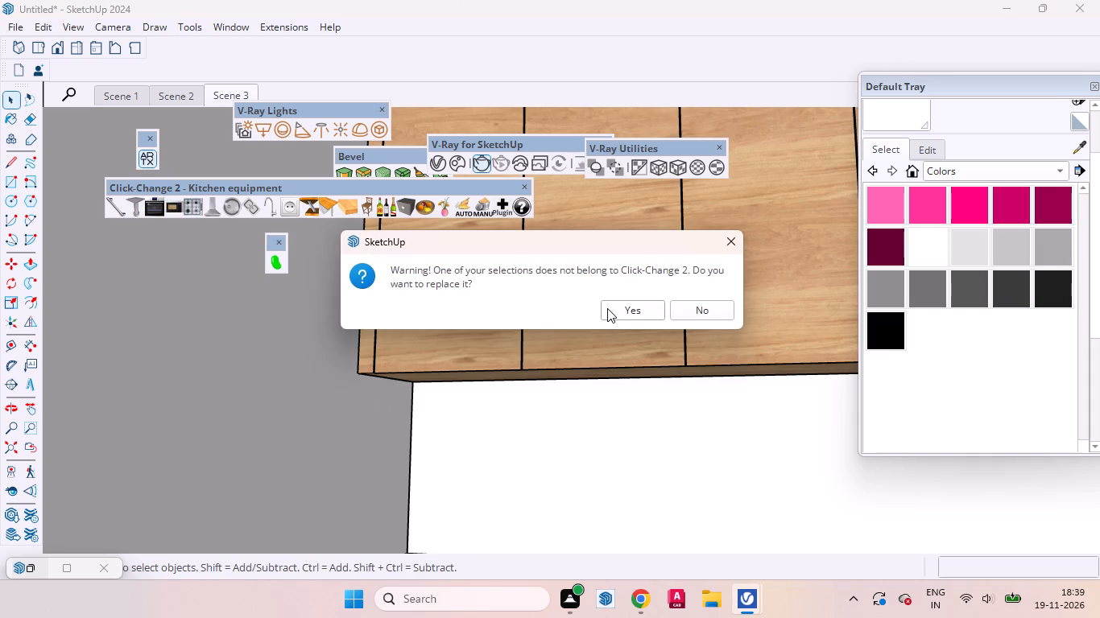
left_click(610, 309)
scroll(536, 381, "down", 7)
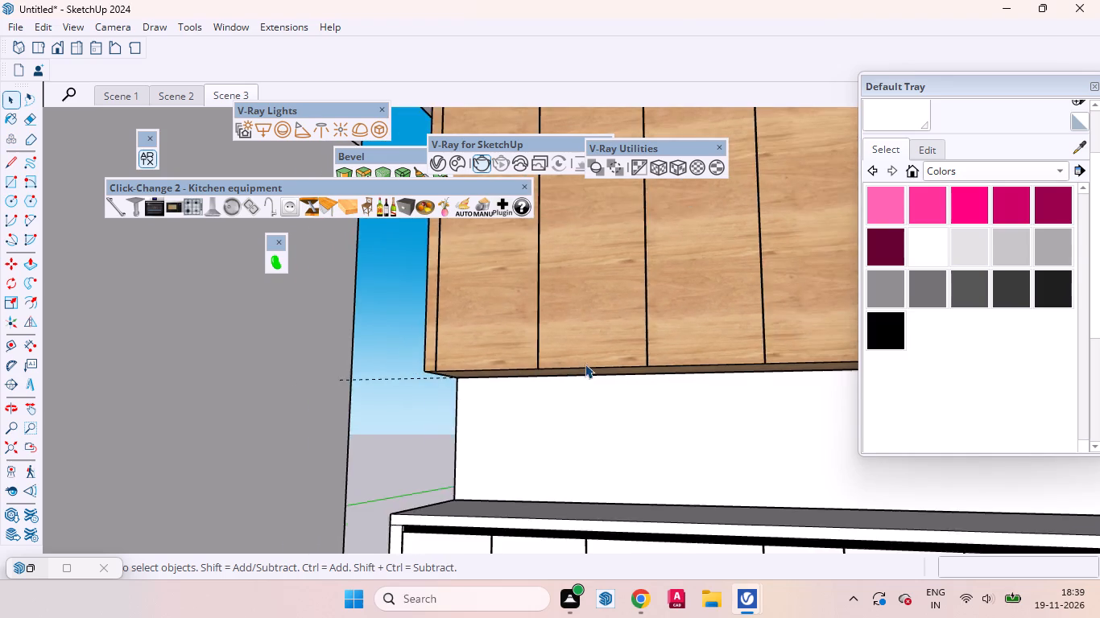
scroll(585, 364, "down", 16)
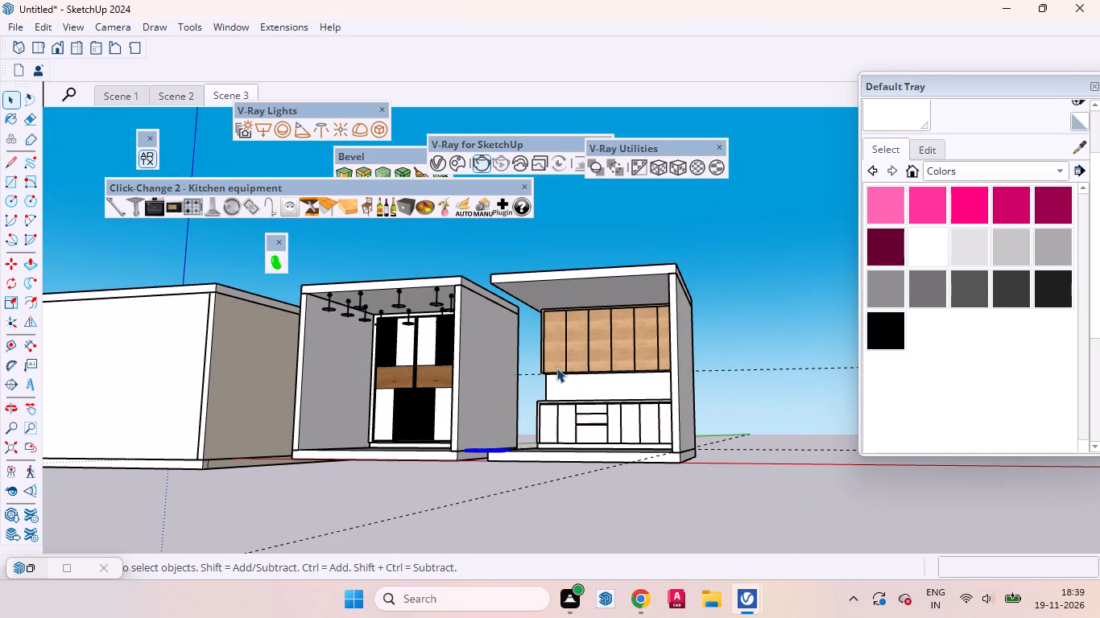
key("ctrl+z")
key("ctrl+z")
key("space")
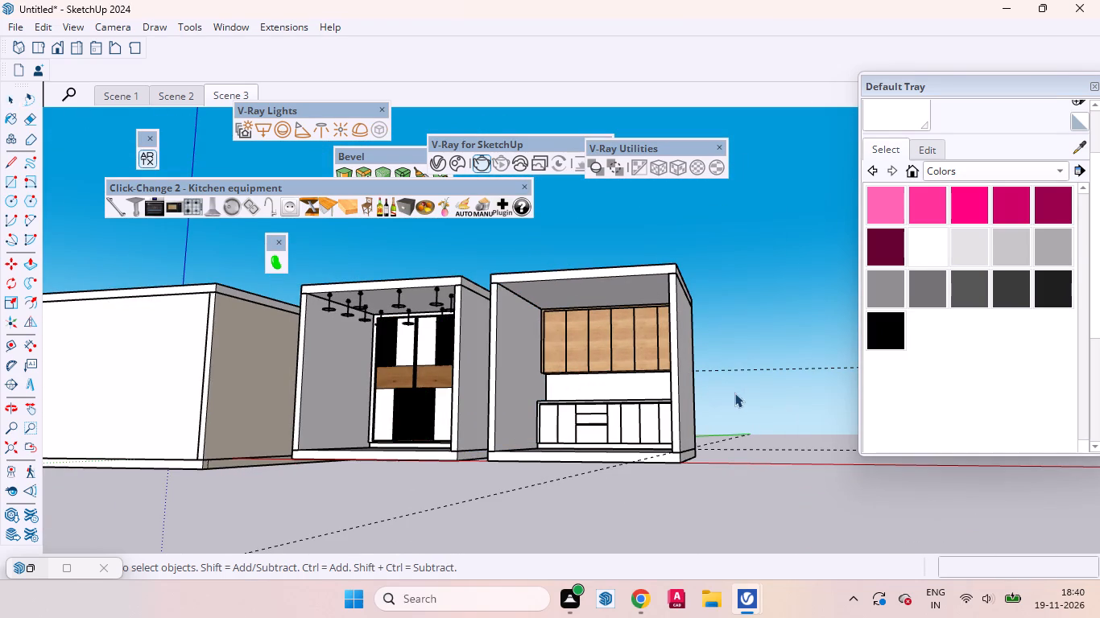
With nothing selected, insert the Click-Change 2 four-burner gas hob and place it on the kitchen countertop above the drawers.
left_click(734, 391)
left_click(189, 204)
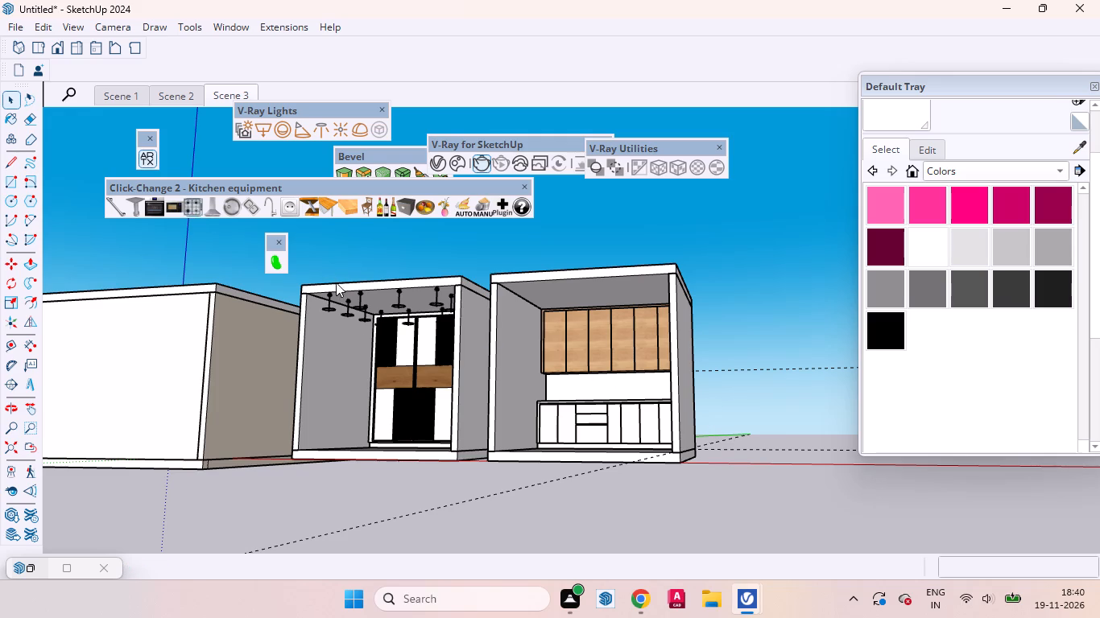
middle_click_drag(573, 406, 599, 536)
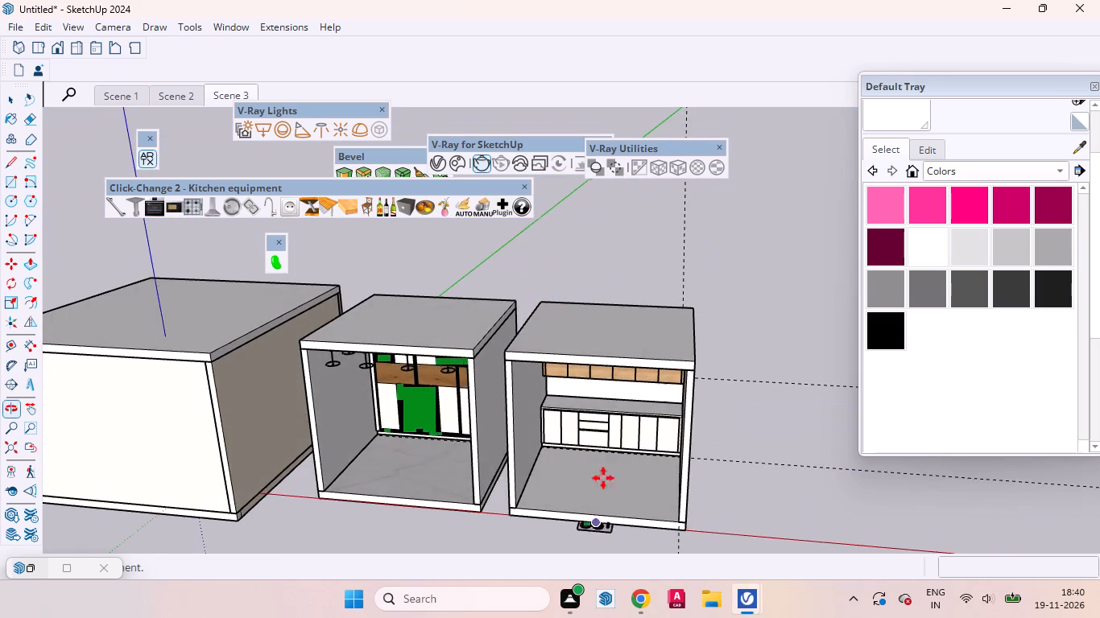
scroll(588, 418, "up", 13)
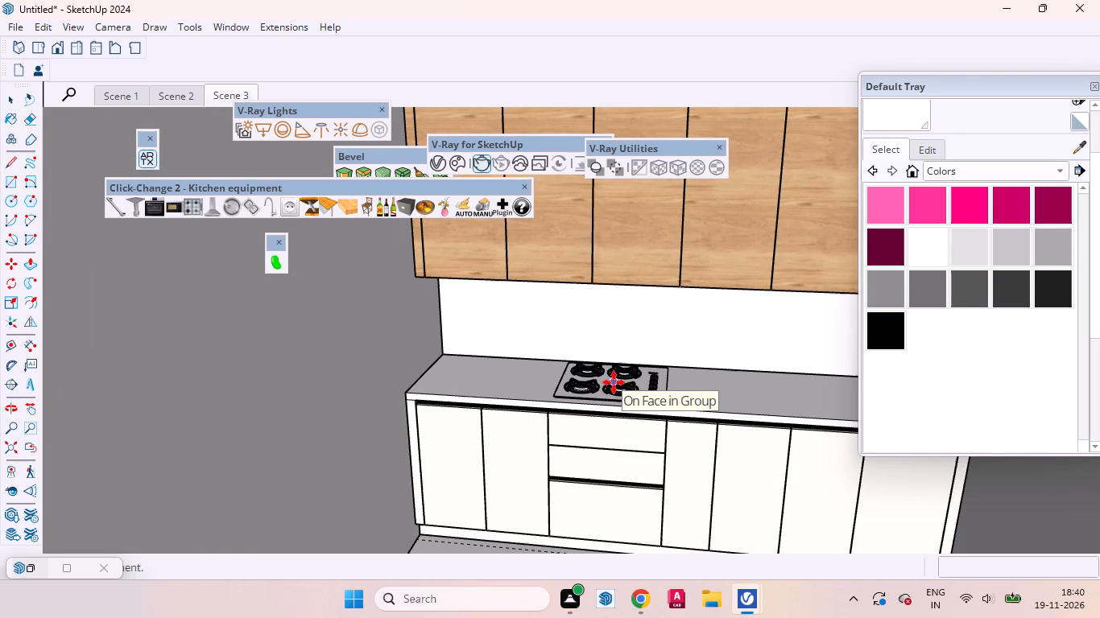
key("space")
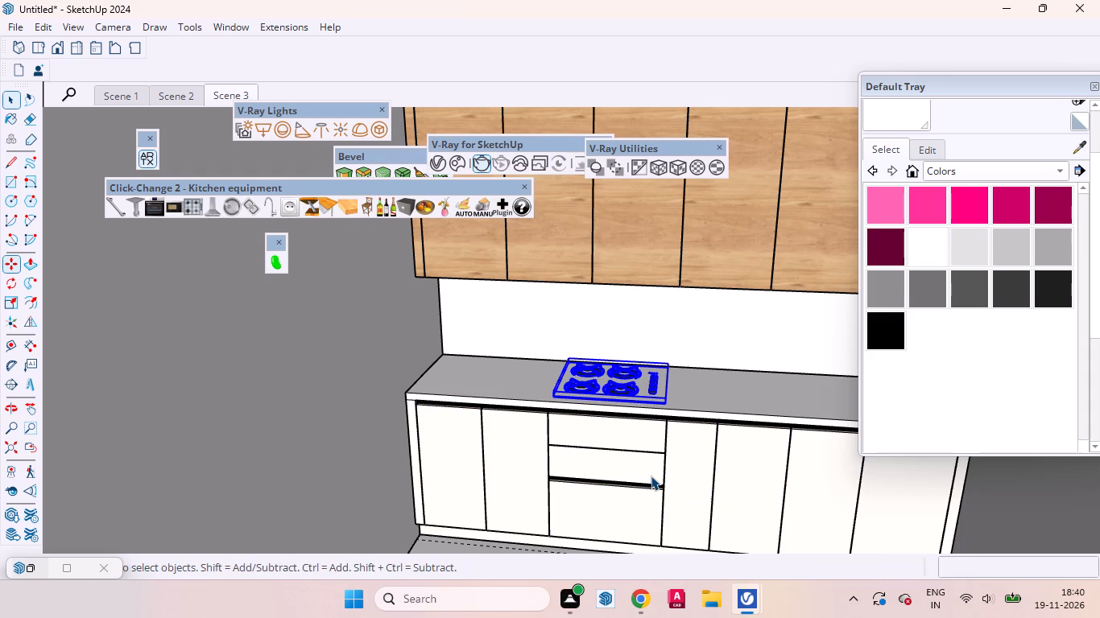
Examine the gas hob's edges and corners and how it sits on the countertop from several angles.
scroll(644, 436, "up", 11)
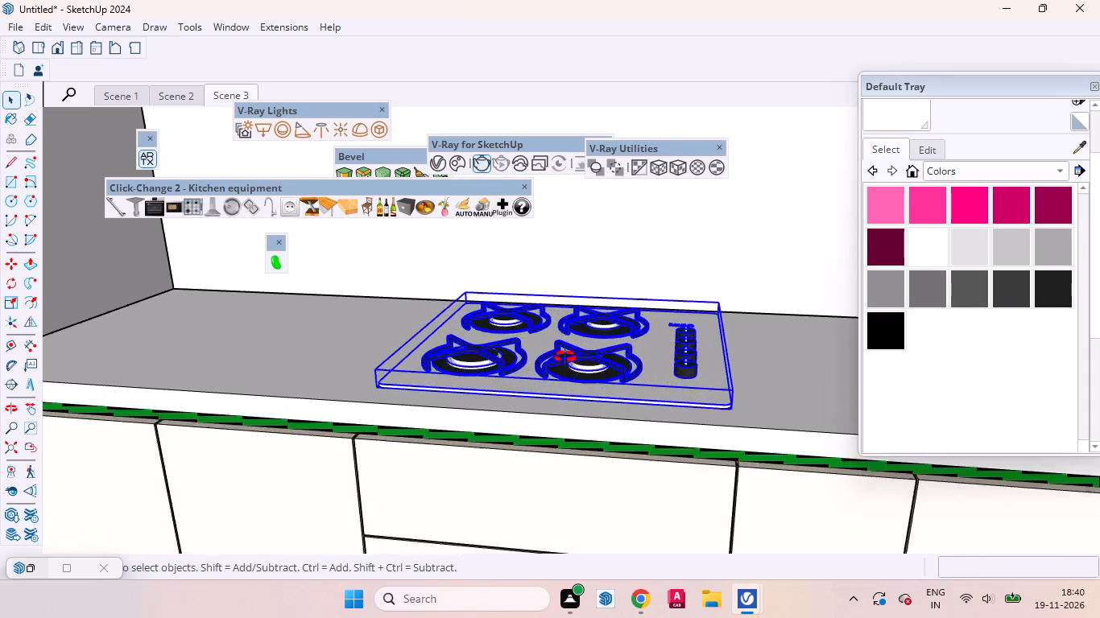
middle_click_drag(565, 357, 325, 458)
scroll(557, 442, "up", 2)
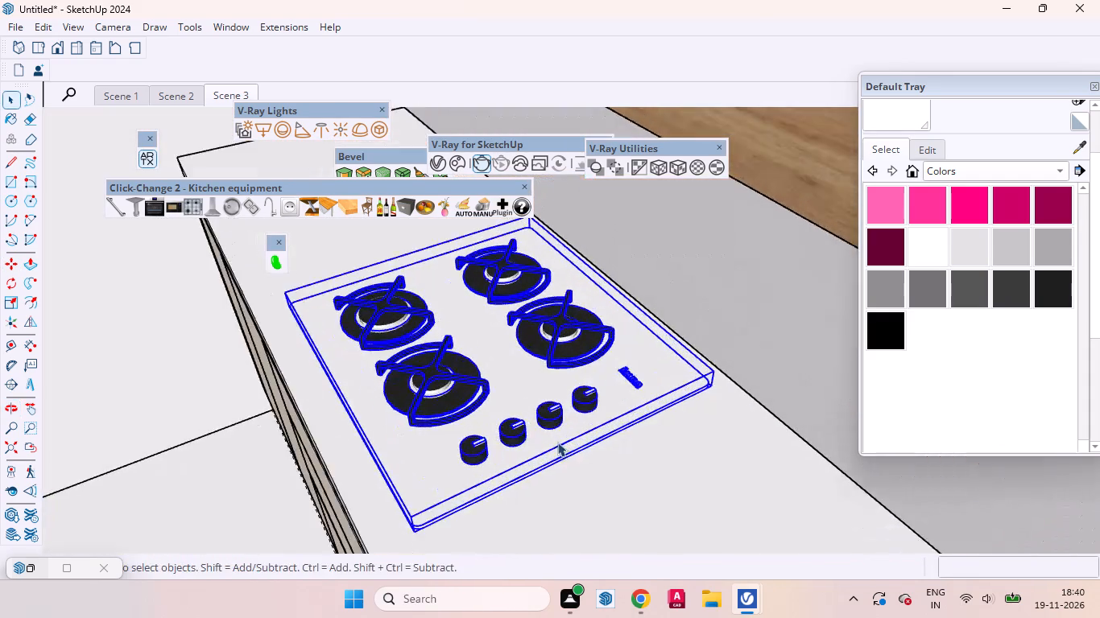
scroll(627, 404, "down", 3)
scroll(516, 487, "up", 12)
middle_click_drag(457, 490, 482, 371)
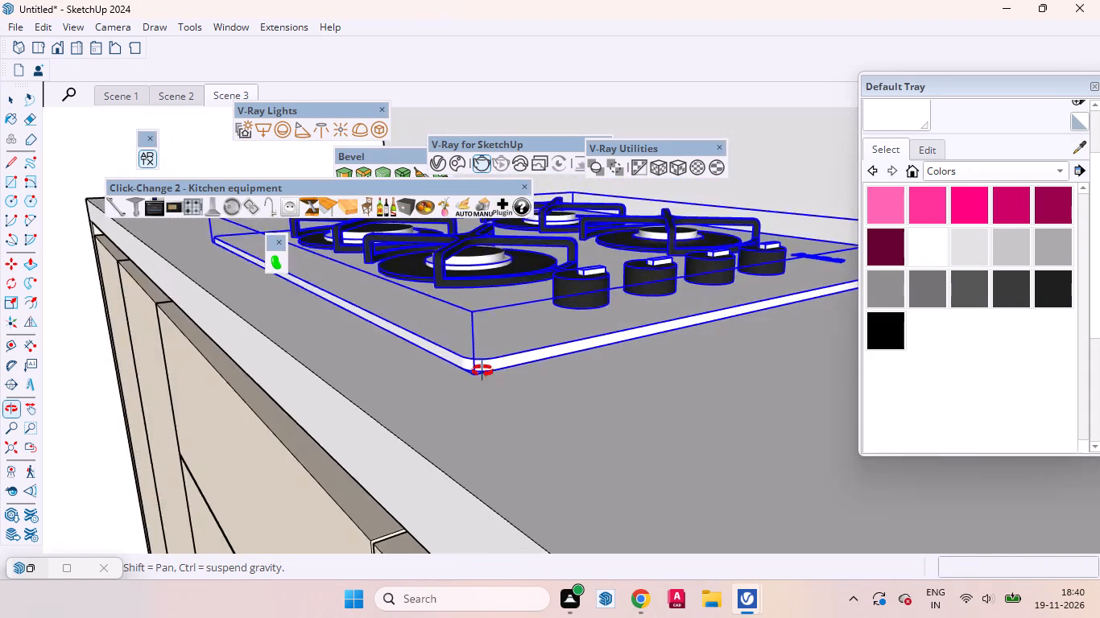
middle_click_drag(482, 371, 783, 595)
scroll(775, 459, "down", 18)
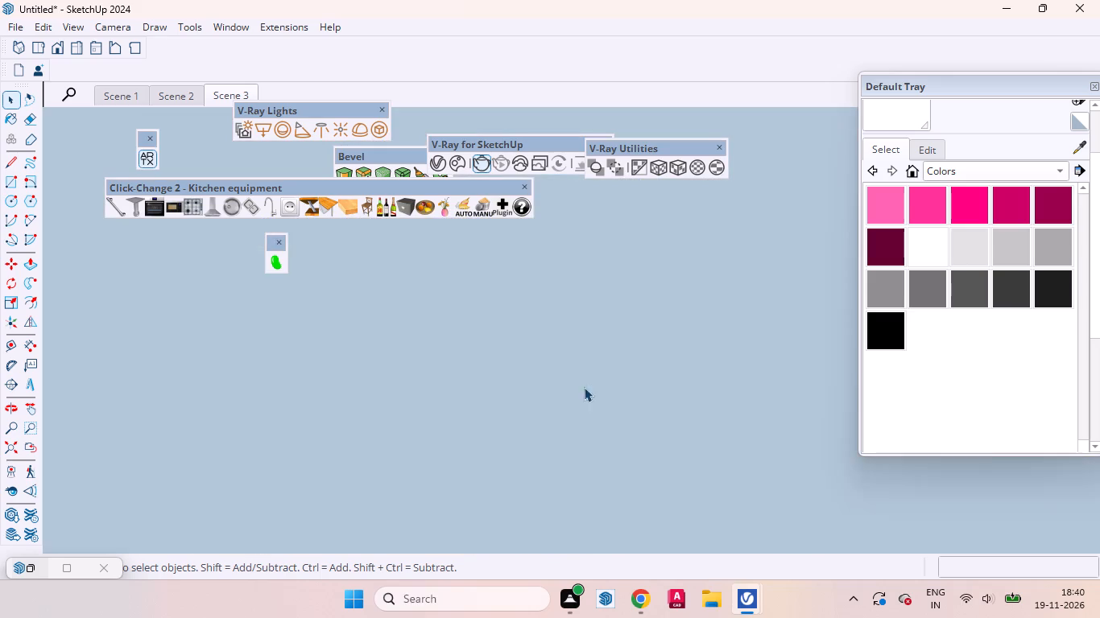
scroll(584, 387, "down", 2)
left_click(34, 451)
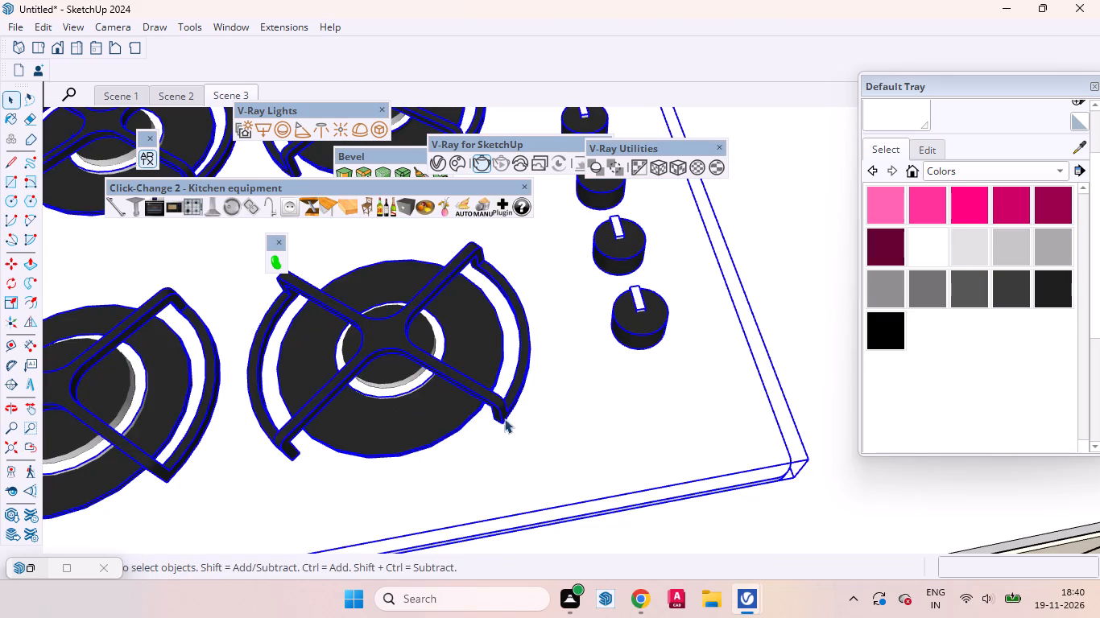
scroll(501, 418, "down", 6)
middle_click_drag(501, 455, 486, 380)
scroll(508, 373, "down", 11)
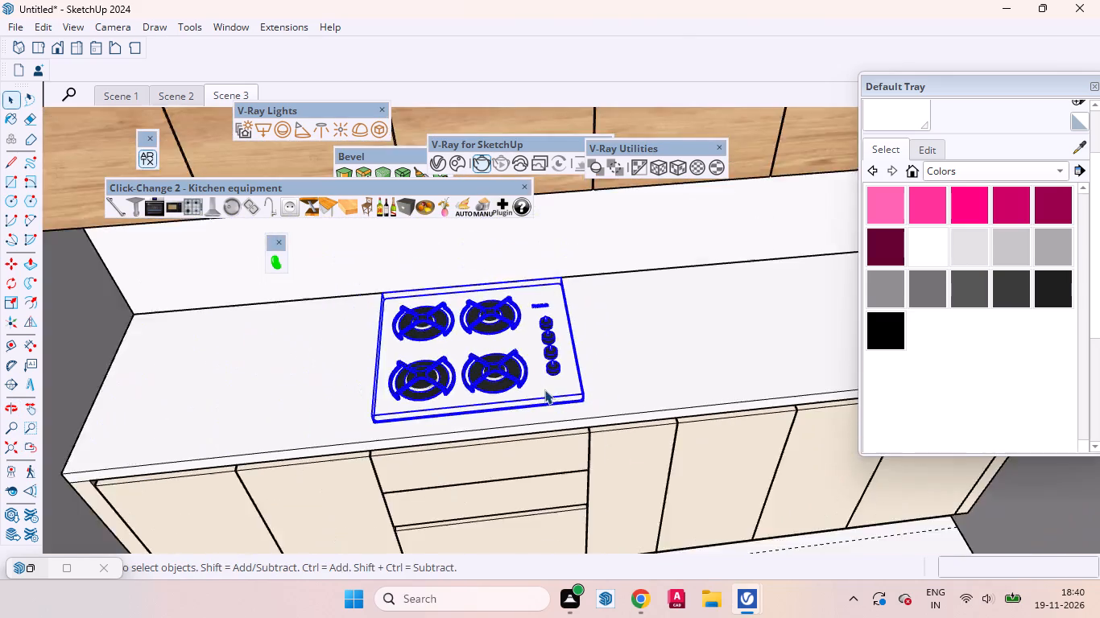
scroll(544, 389, "down", 3)
left_click(27, 440)
middle_click_drag(390, 421, 76, 421)
middle_click_drag(383, 440, 527, 377)
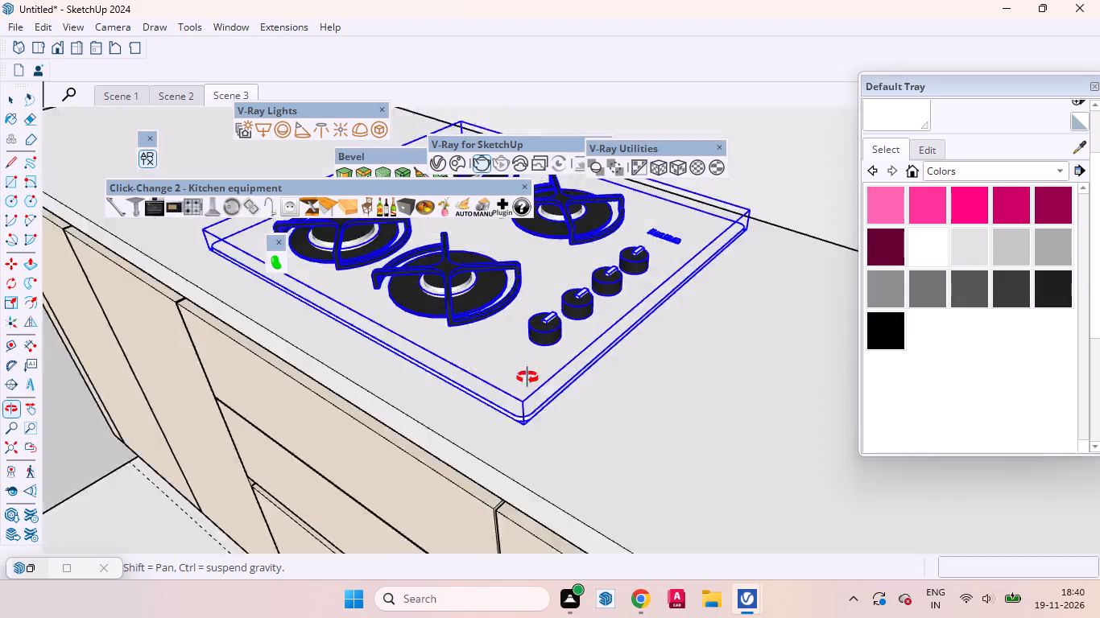
middle_click_drag(527, 377, 700, 357)
scroll(628, 351, "down", 13)
middle_click_drag(561, 413, 559, 410)
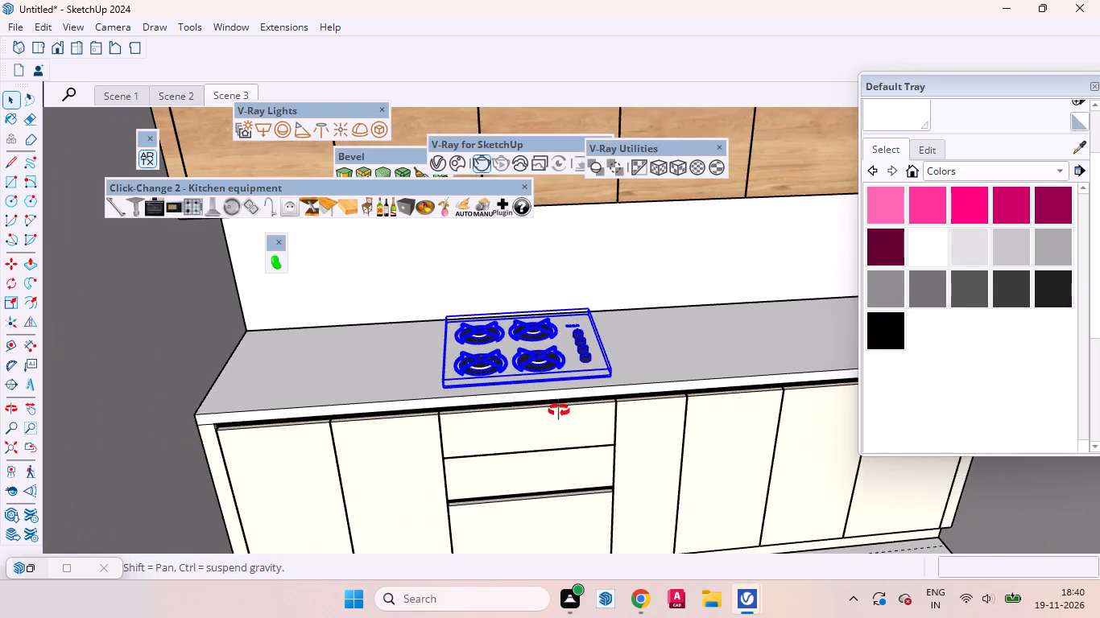
middle_click_drag(559, 410, 545, 355)
scroll(538, 398, "down", 12)
scroll(556, 385, "up", 2)
scroll(544, 400, "down", 3)
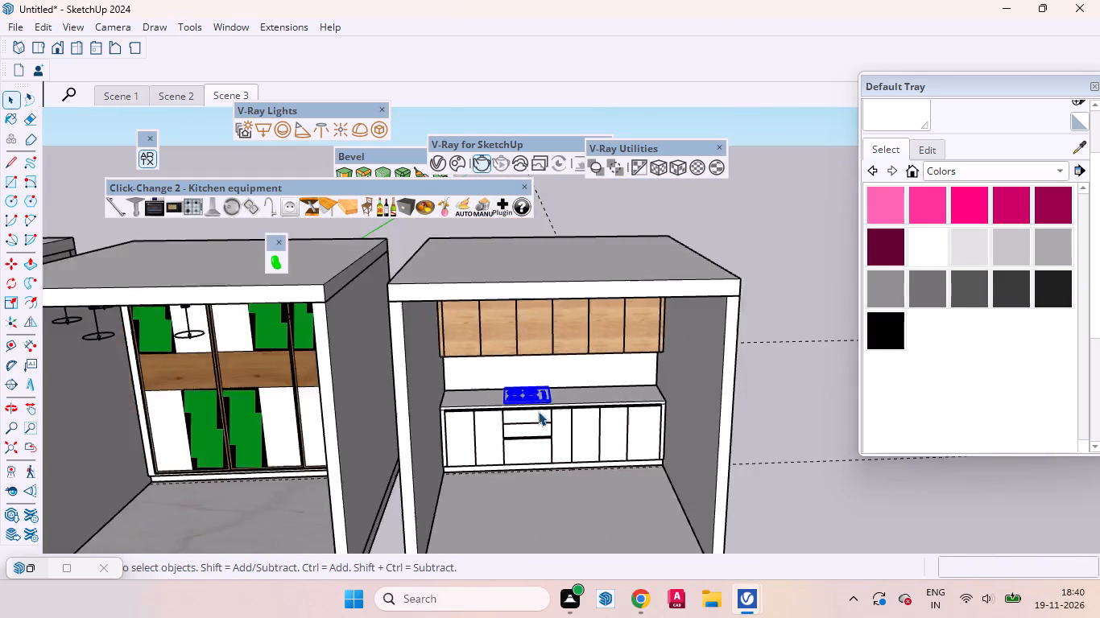
scroll(538, 411, "down", 5)
left_click(765, 414)
Check the hob's placement on the countertop relative to the backsplash, drawers and wall cabinets.
scroll(602, 402, "up", 16)
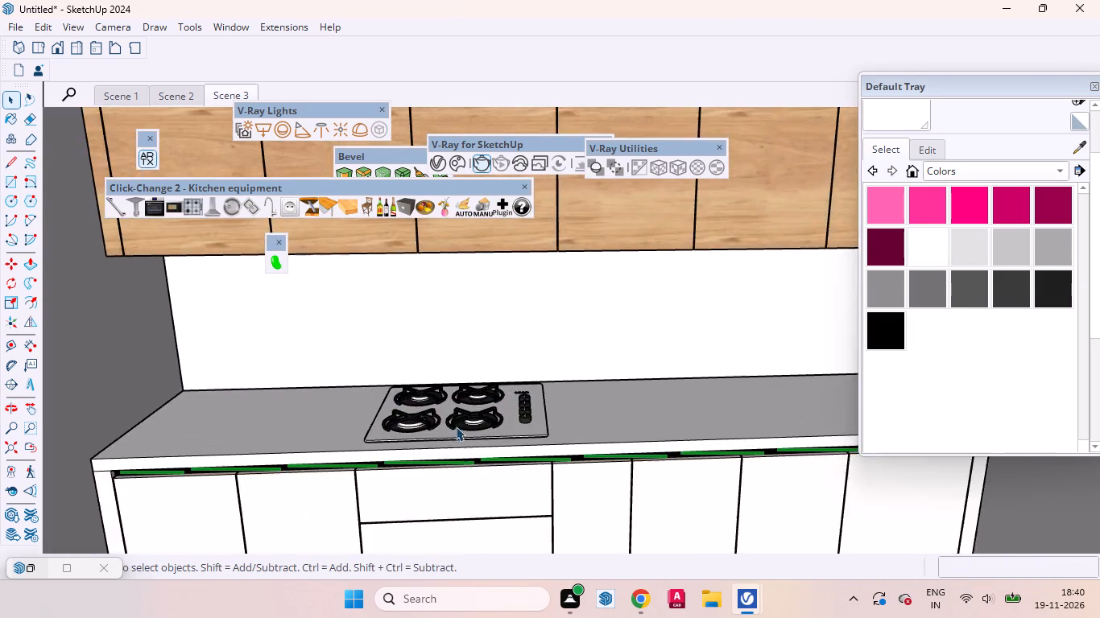
scroll(456, 425, "up", 7)
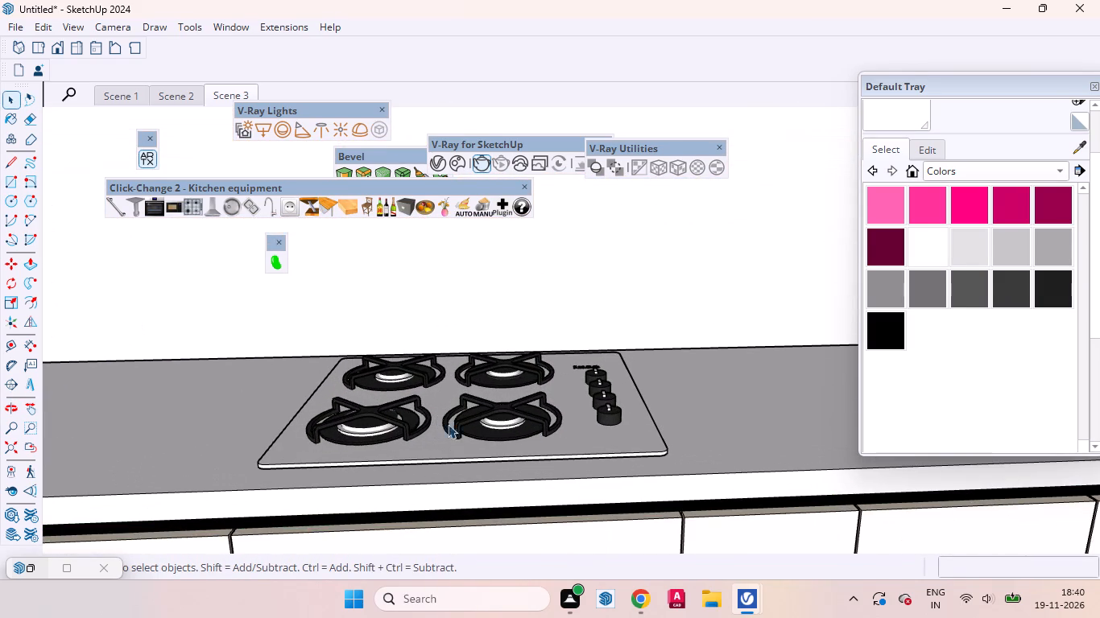
middle_click_drag(431, 360, 345, 452)
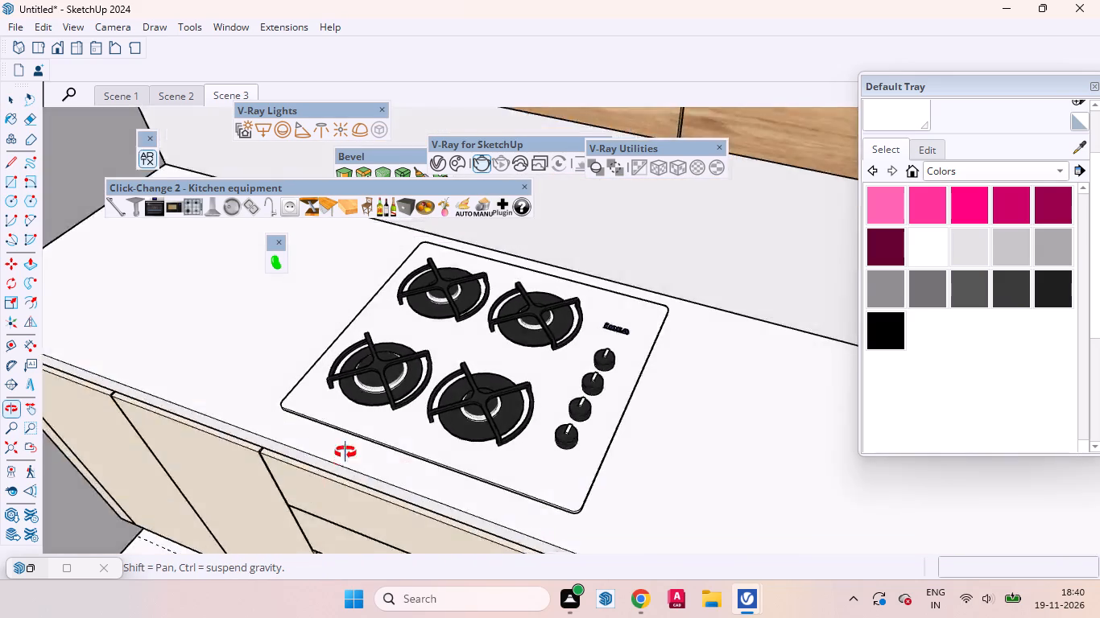
middle_click_drag(345, 452, 479, 362)
scroll(395, 444, "down", 3)
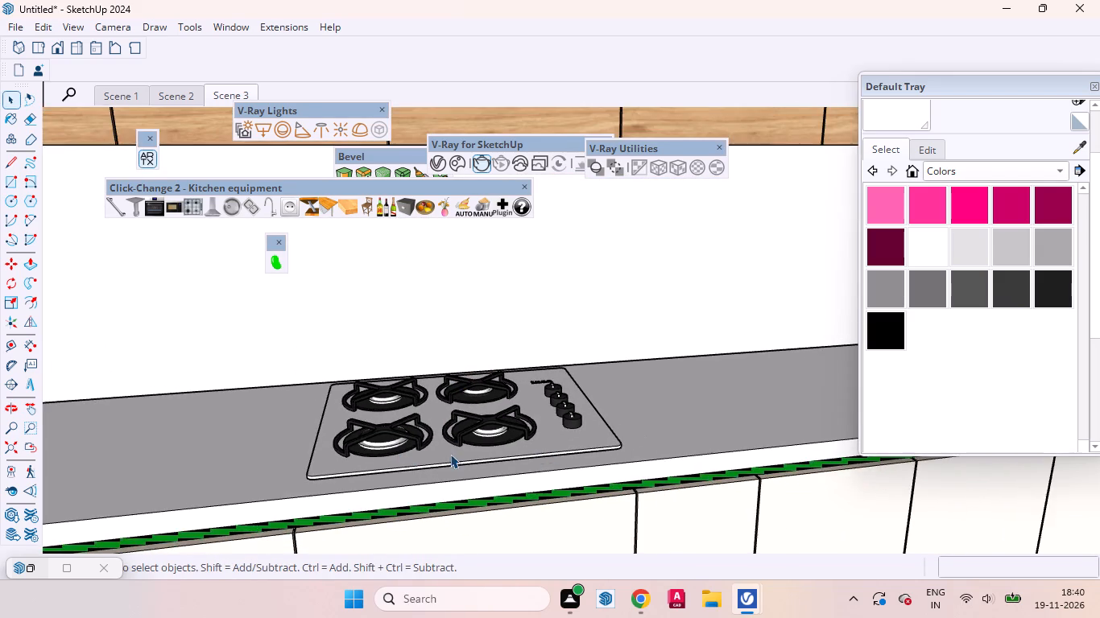
scroll(424, 457, "up", 3)
middle_click_drag(496, 468, 440, 435)
scroll(442, 439, "down", 10)
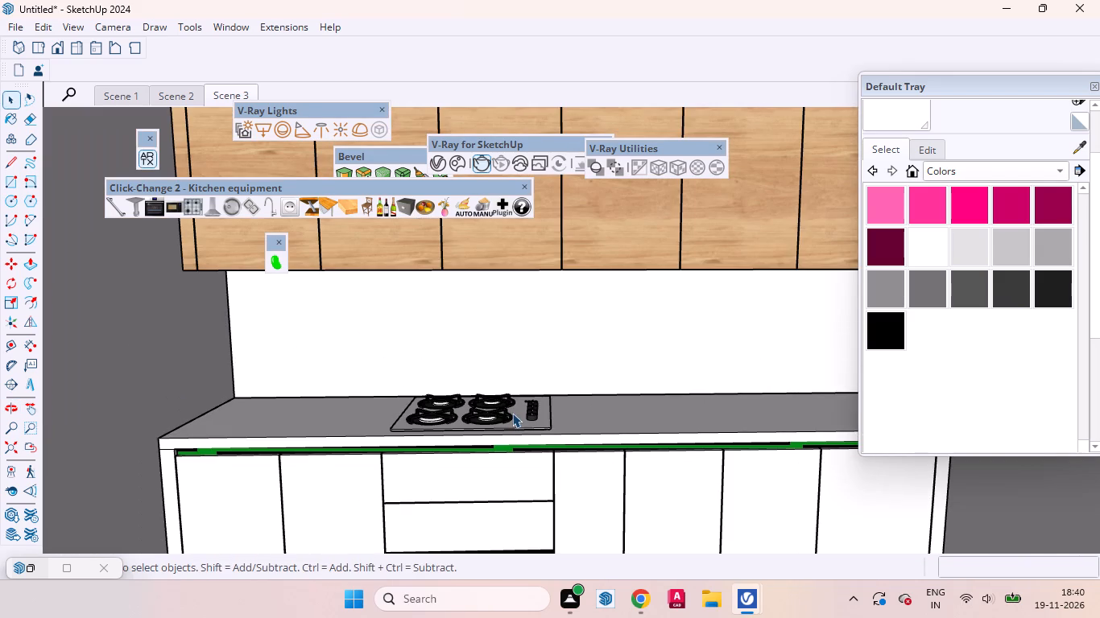
scroll(512, 413, "down", 7)
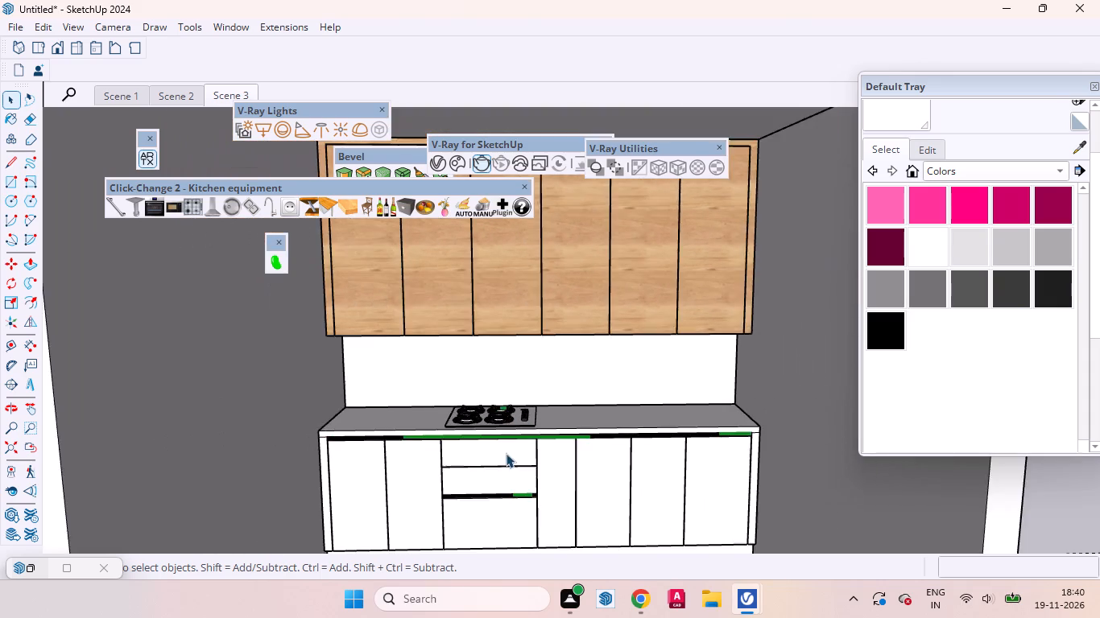
scroll(506, 453, "down", 7)
scroll(460, 443, "up", 11)
middle_click_drag(538, 492, 484, 550)
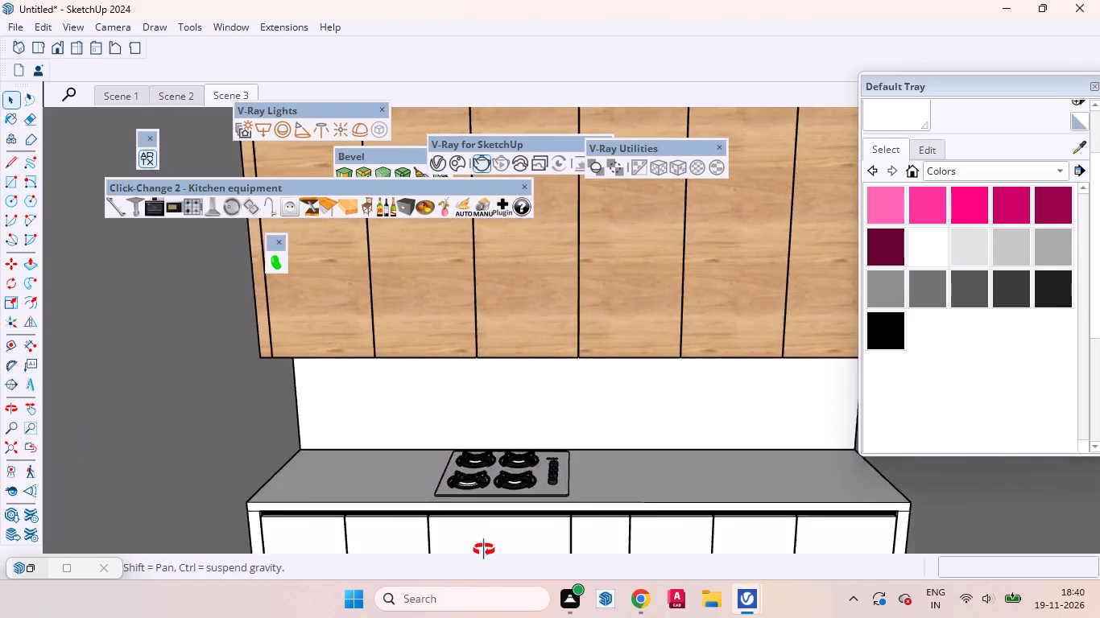
middle_click_drag(484, 550, 432, 452)
scroll(513, 495, "up", 6)
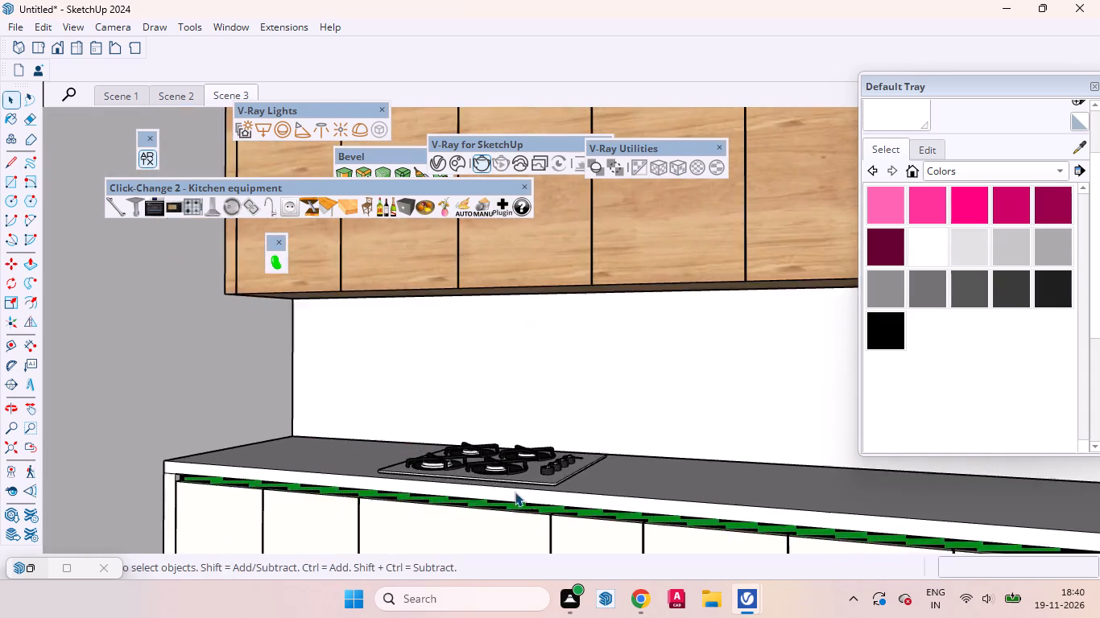
scroll(515, 492, "up", 2)
middle_click_drag(548, 428, 469, 536)
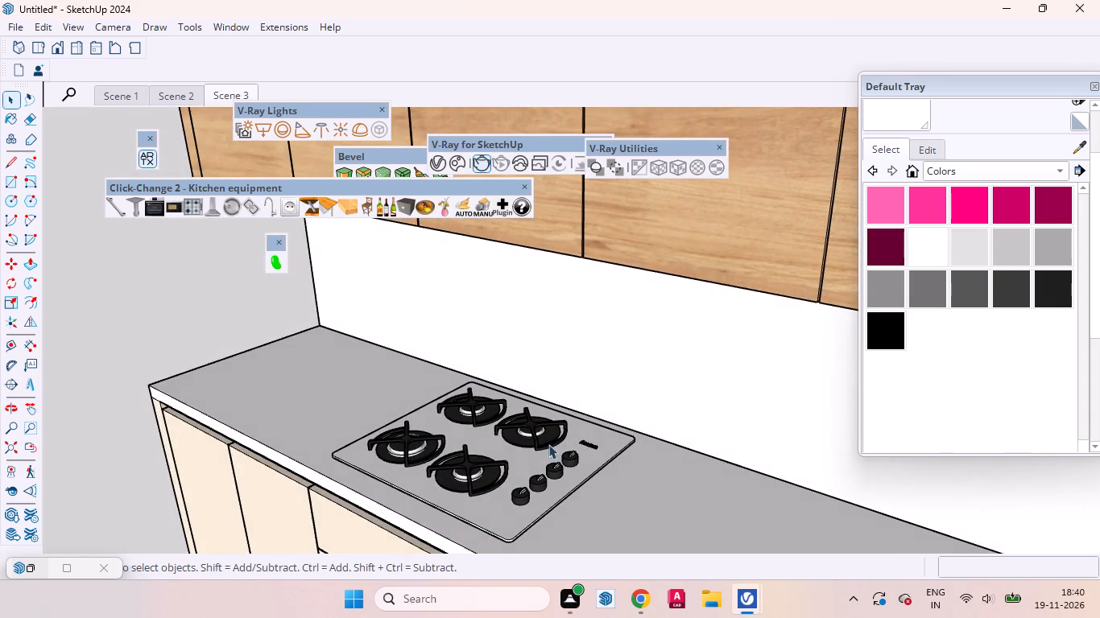
scroll(548, 444, "down", 2)
middle_click_drag(470, 465, 548, 439)
scroll(614, 406, "down", 18)
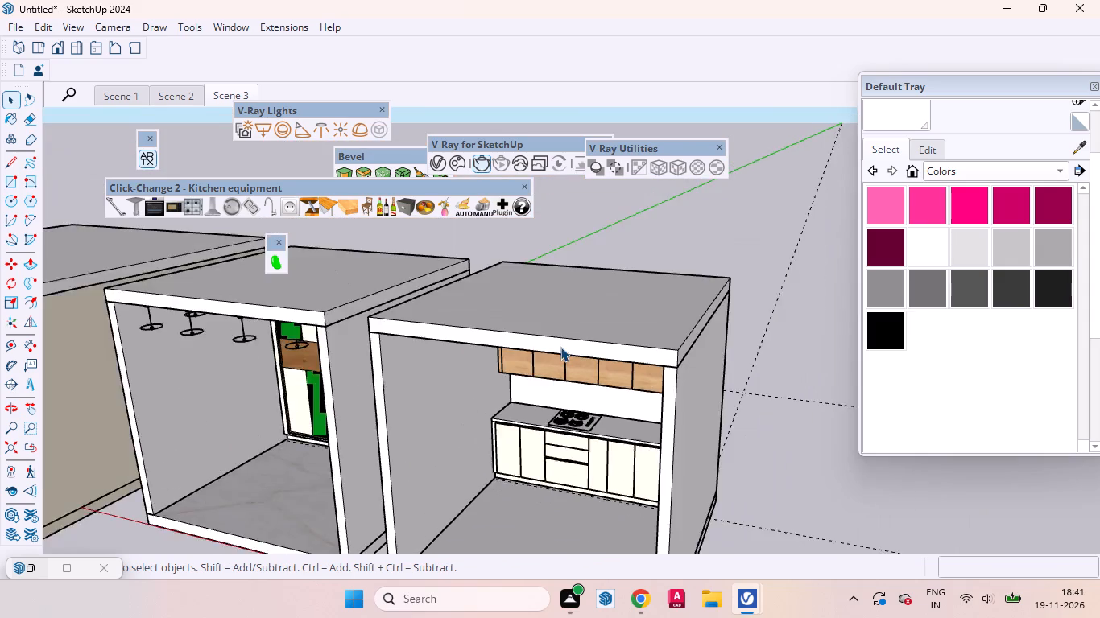
scroll(560, 347, "down", 1)
Review the kitchen's wall cabinets, backsplash, countertop and hob in the Scene 3 view and from further back.
left_click(222, 100)
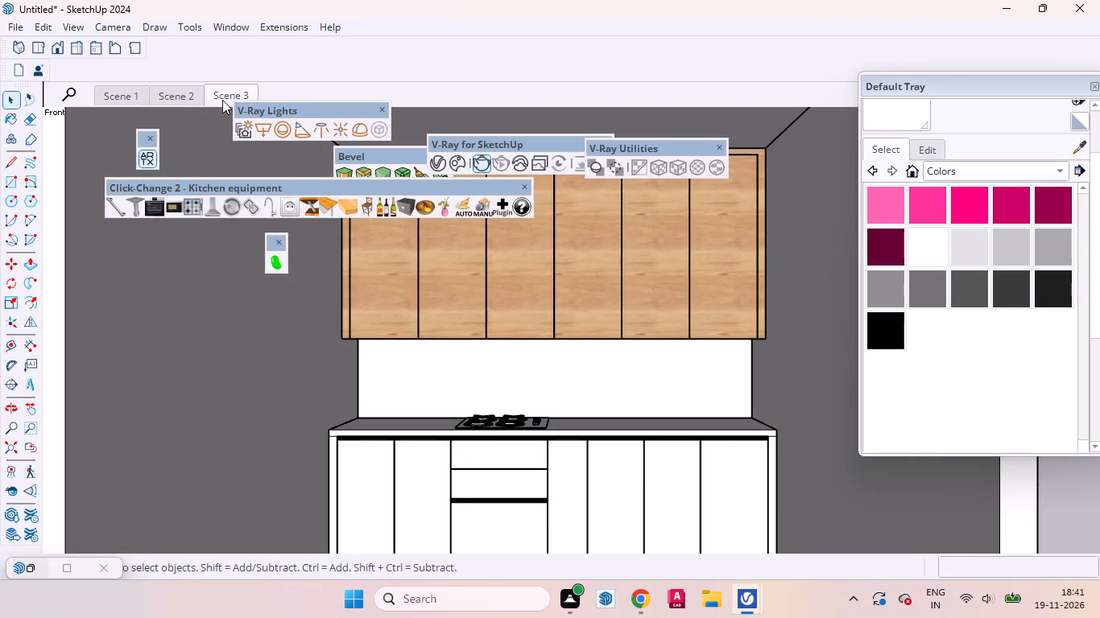
scroll(347, 307, "up", 8)
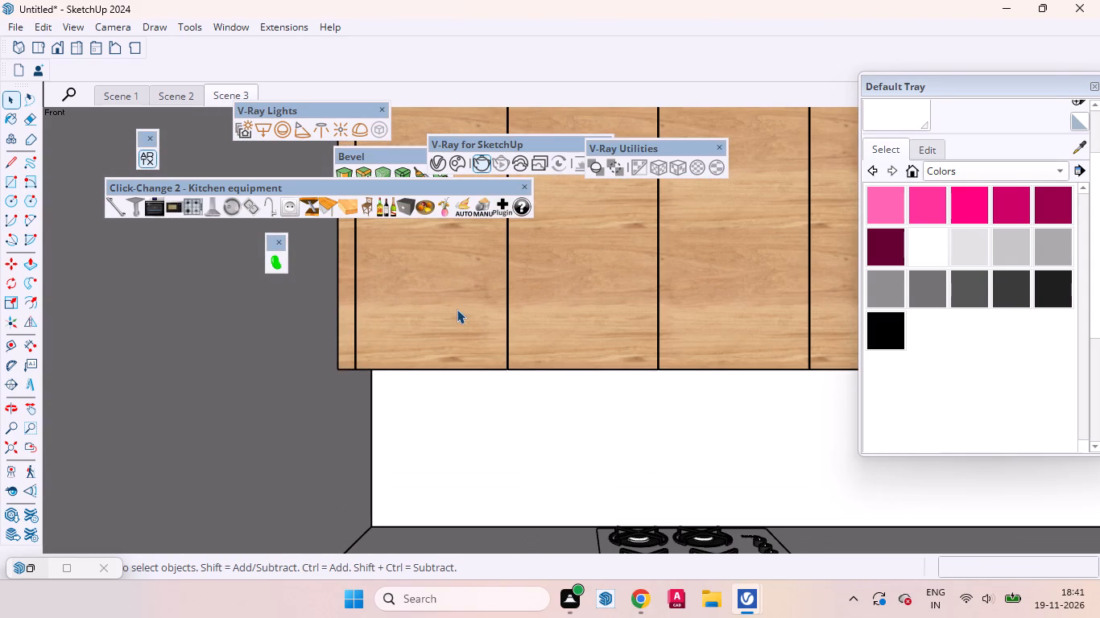
left_click(449, 309)
scroll(378, 356, "down", 3)
scroll(378, 357, "up", 1)
scroll(374, 368, "down", 17)
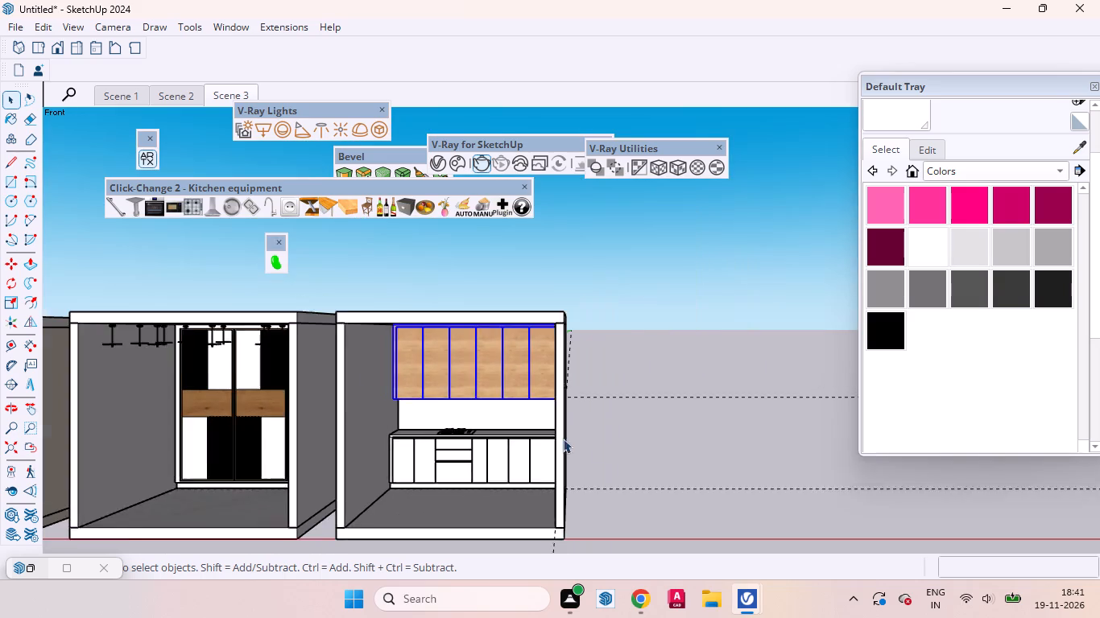
left_click(622, 447)
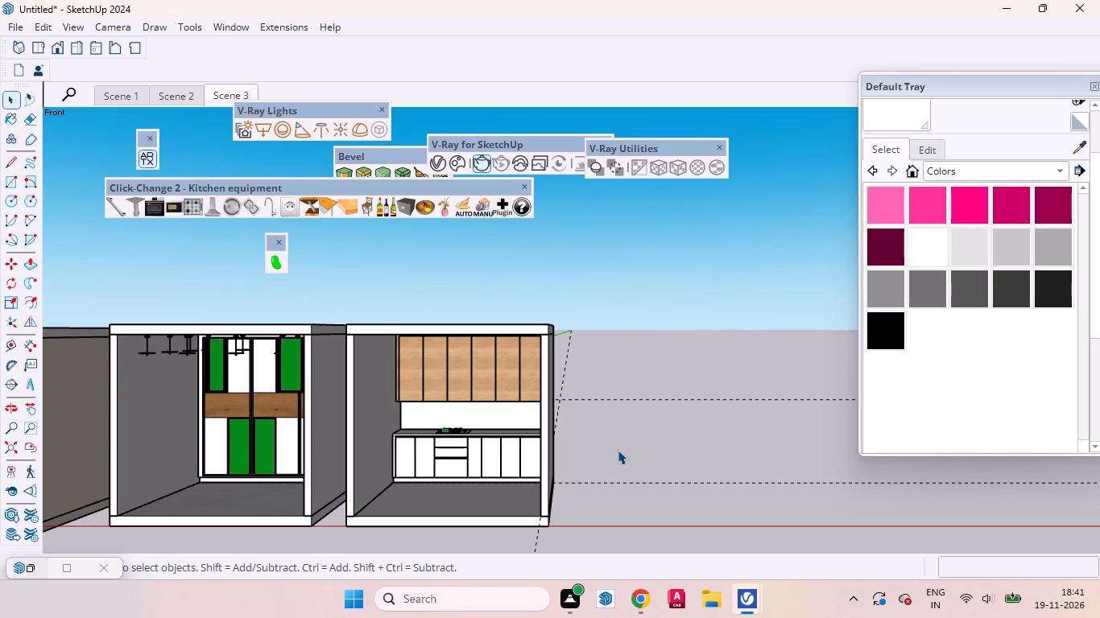
left_click(221, 97)
Switch to the V-Ray Frame Buffer and inspect the wardrobe render from the ceiling down to the plinth.
left_click(752, 604)
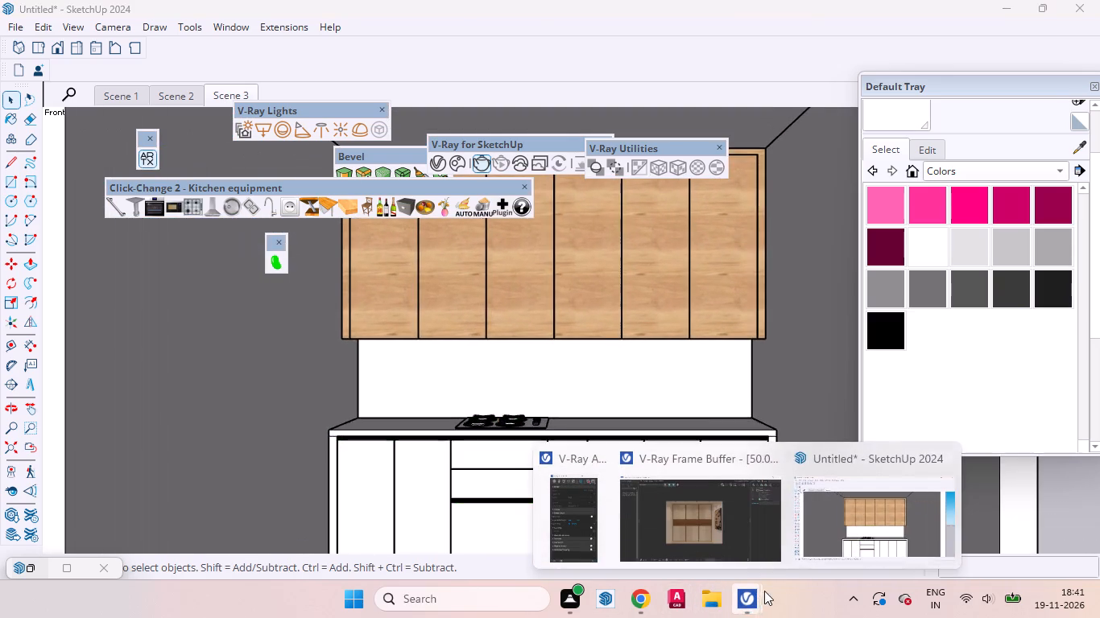
left_click(722, 533)
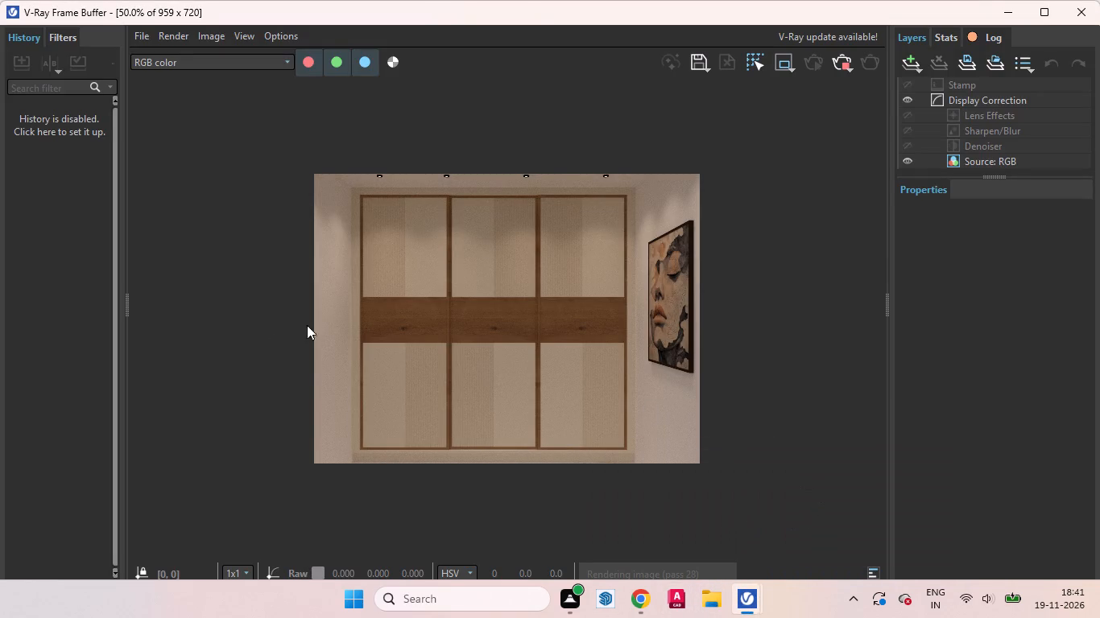
scroll(372, 238, "up", 1)
scroll(363, 282, "down", 1)
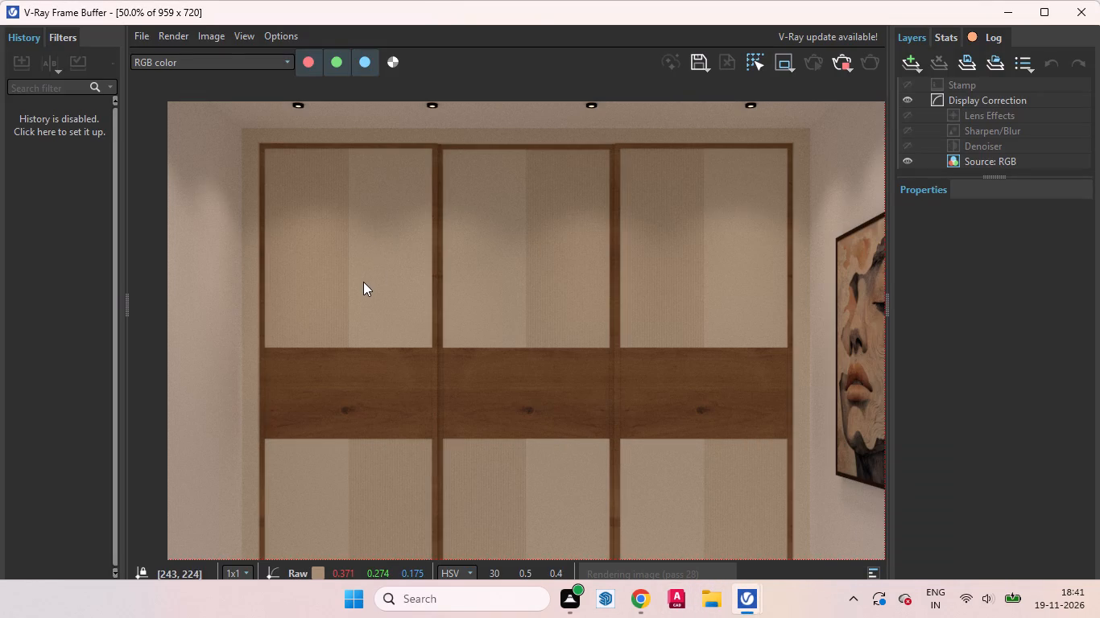
scroll(366, 326, "up", 1)
middle_click_drag(416, 393, 410, 315)
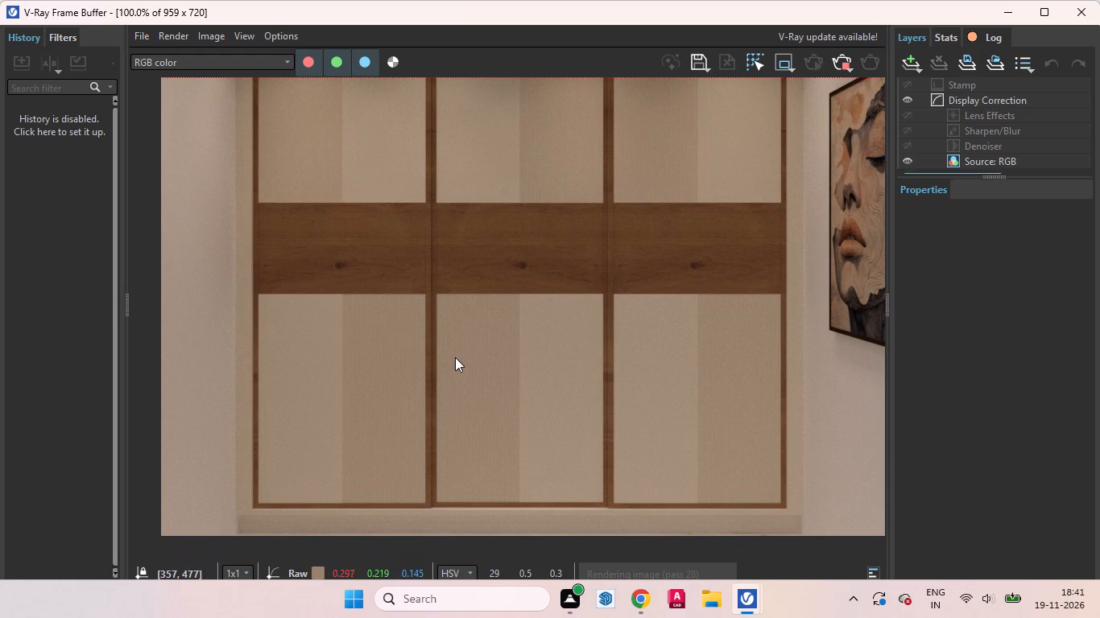
scroll(458, 414, "down", 1)
scroll(431, 393, "up", 1)
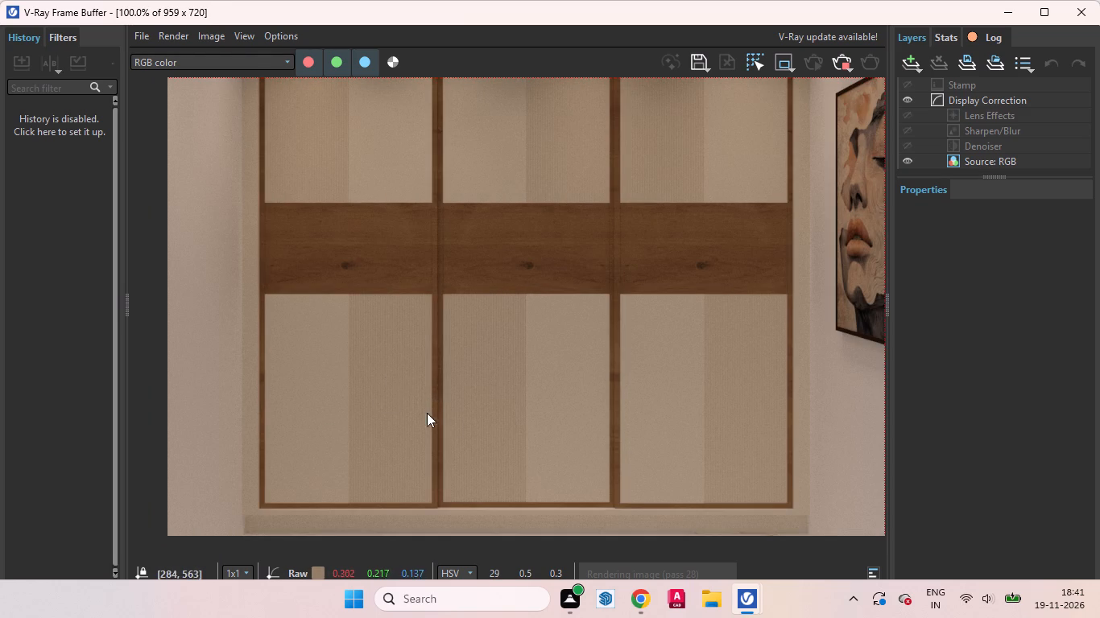
scroll(463, 438, "down", 1)
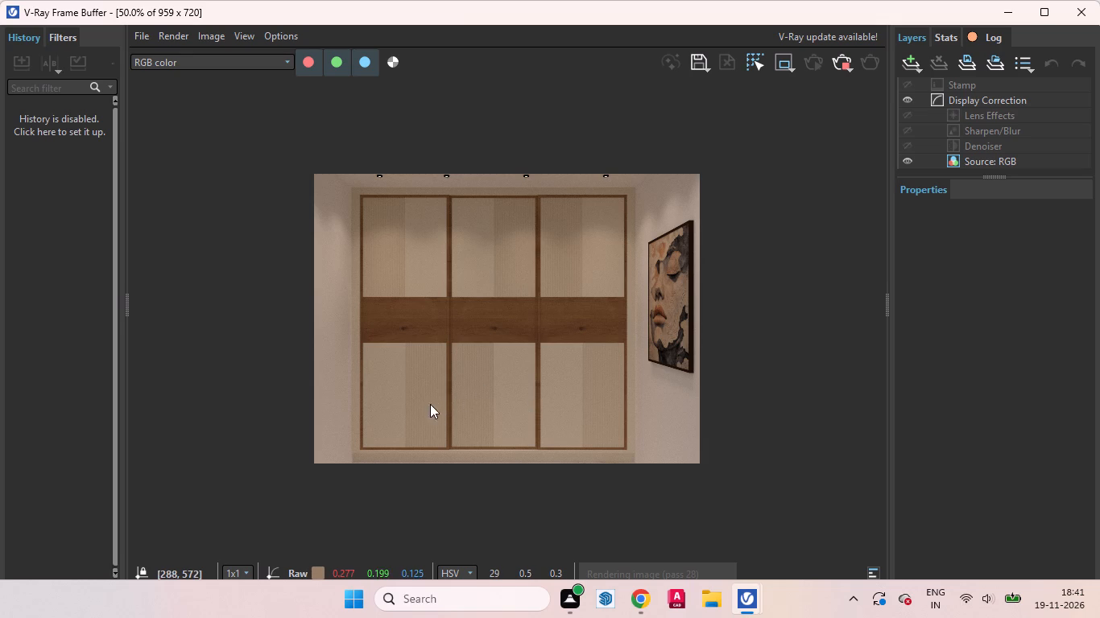
scroll(396, 249, "up", 1)
middle_click_drag(489, 297, 449, 260)
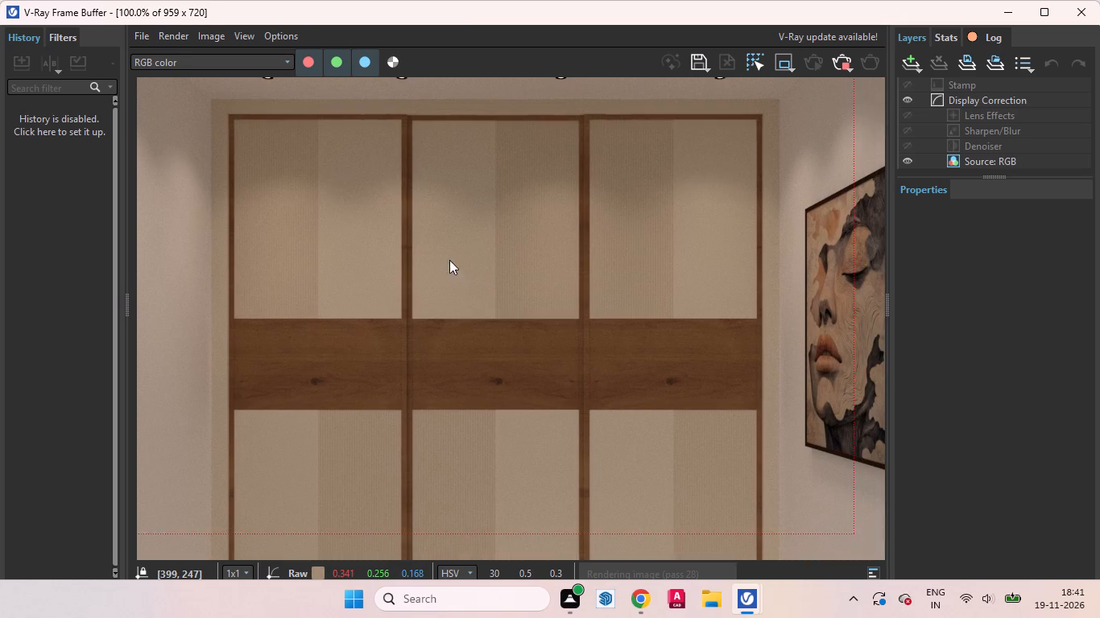
middle_click_drag(449, 260, 433, 197)
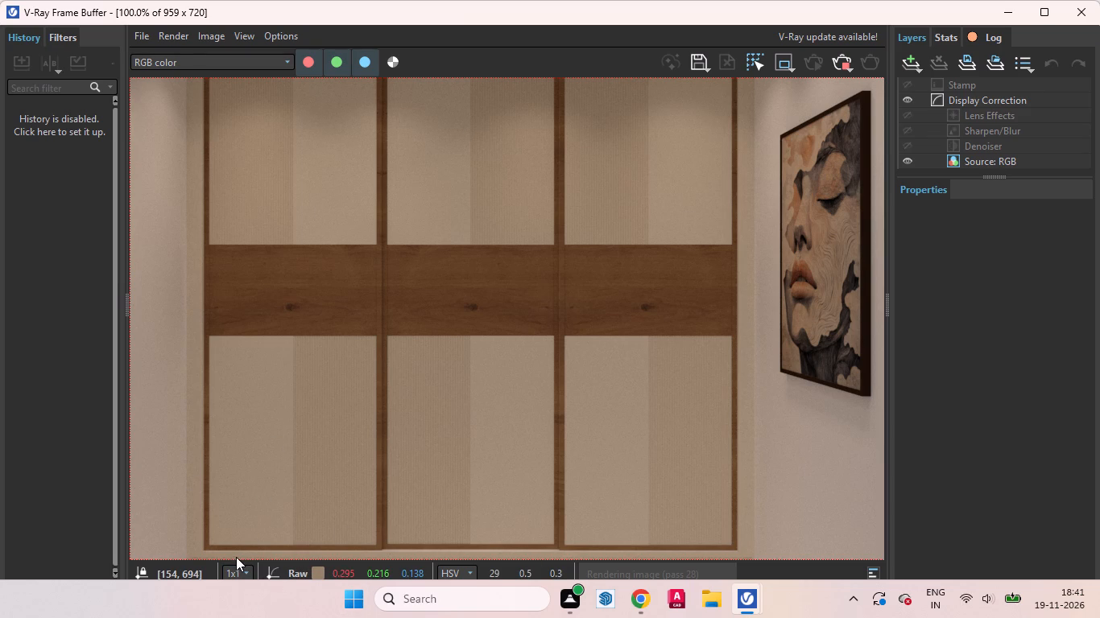
scroll(235, 558, "down", 1)
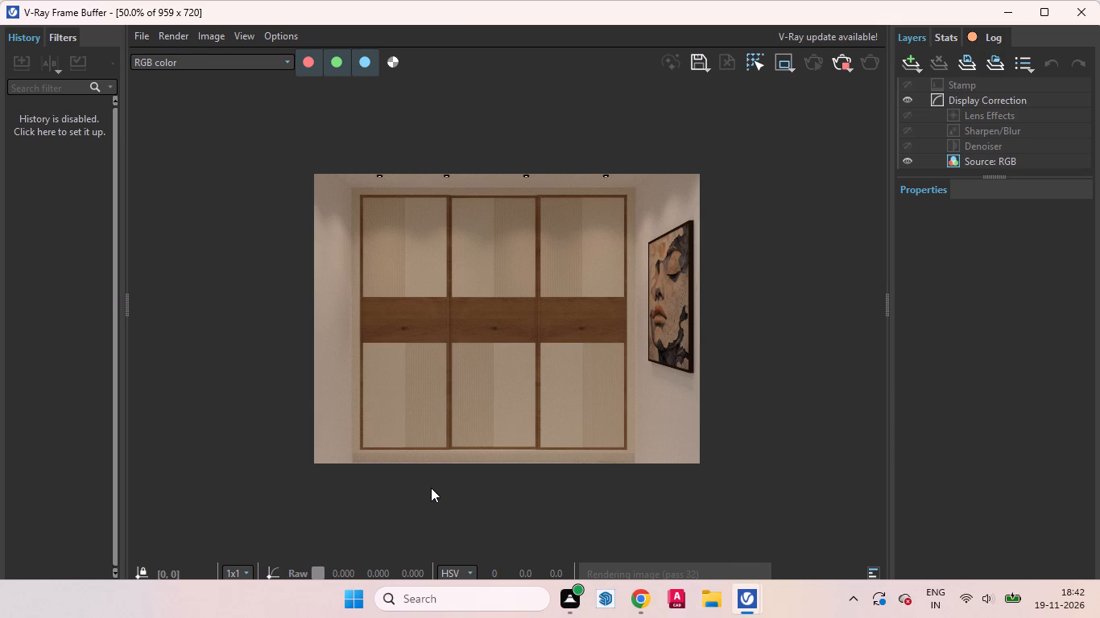
scroll(477, 369, "up", 1)
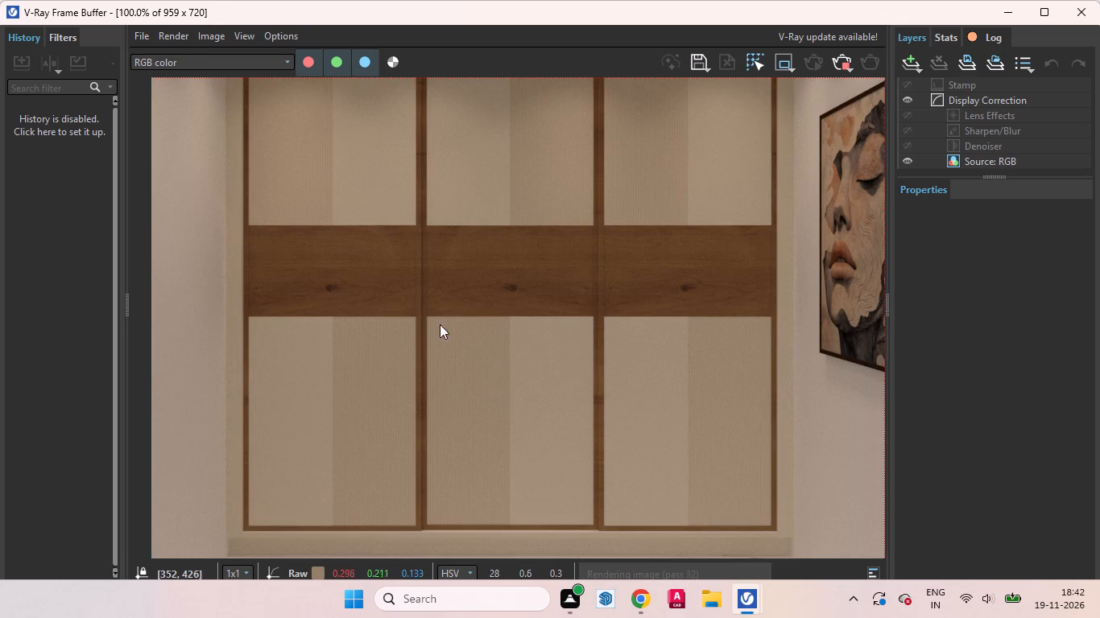
middle_click_drag(448, 344, 431, 469)
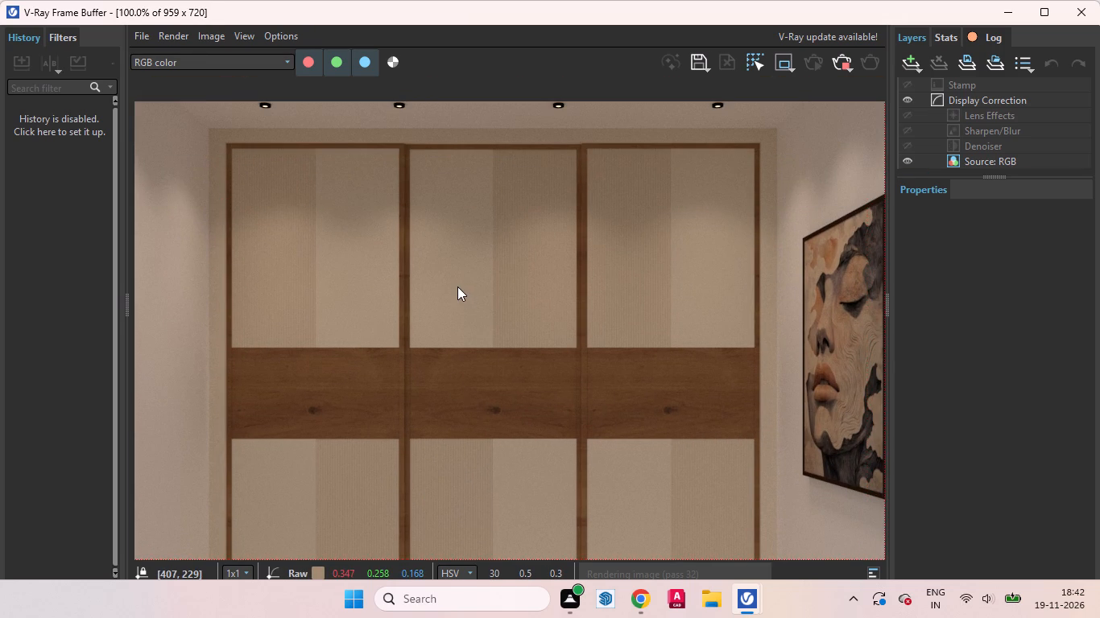
scroll(457, 286, "down", 1)
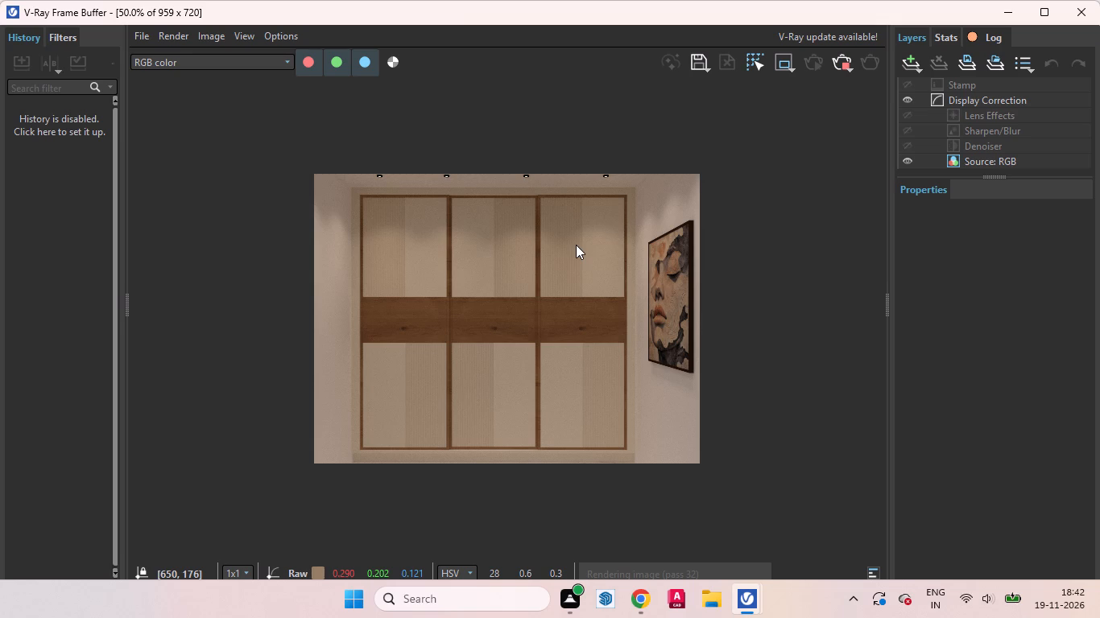
scroll(453, 254, "up", 1)
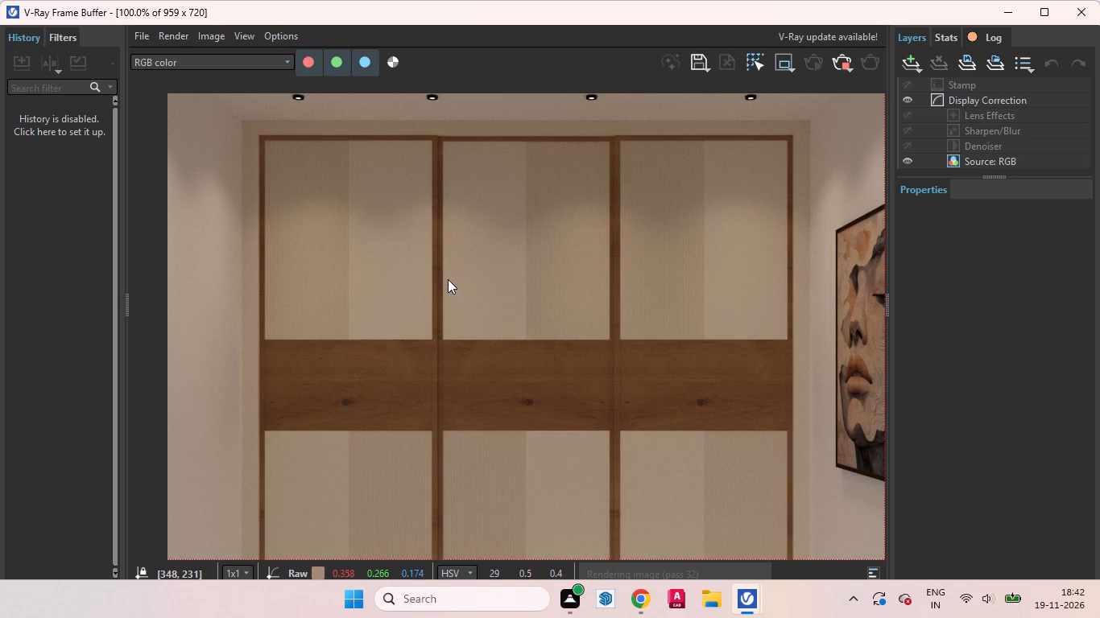
middle_click_drag(444, 257, 508, 140)
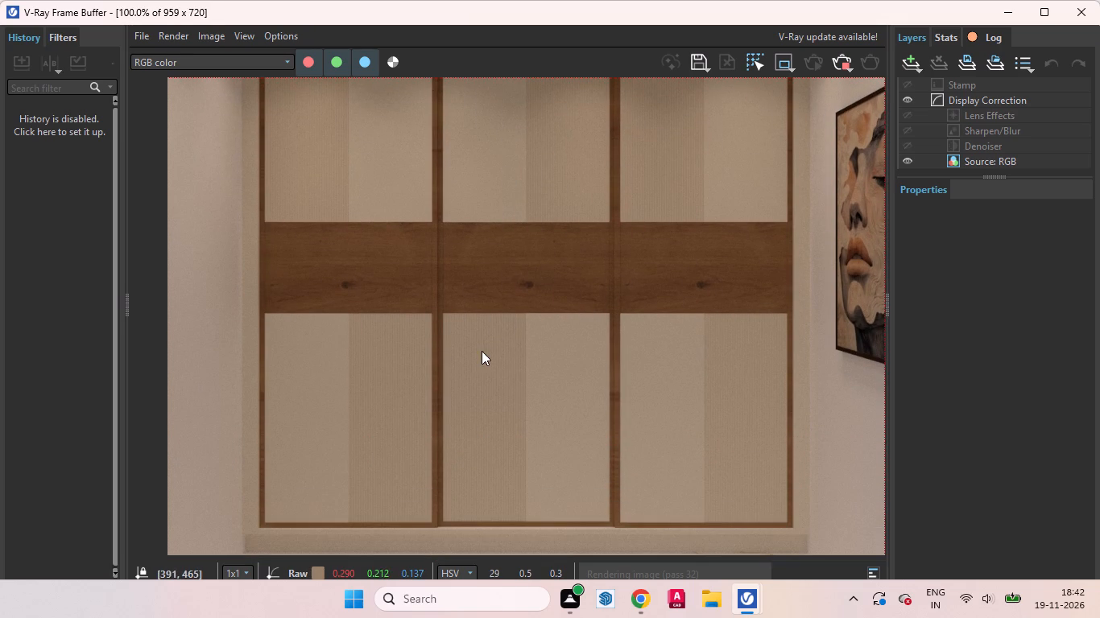
Examine the rendered wardrobe close up, checking the wood band, vertical frame joints and fluted and plain door panels.
middle_click_drag(482, 351, 473, 315)
scroll(425, 308, "up", 1)
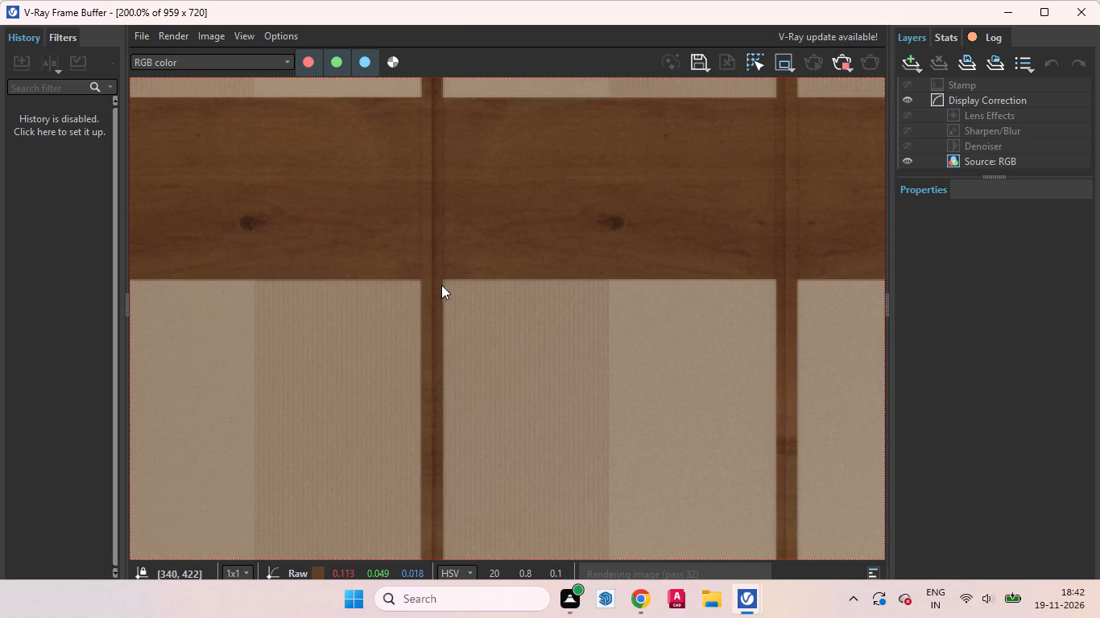
middle_click_drag(445, 308, 447, 340)
scroll(456, 343, "down", 1)
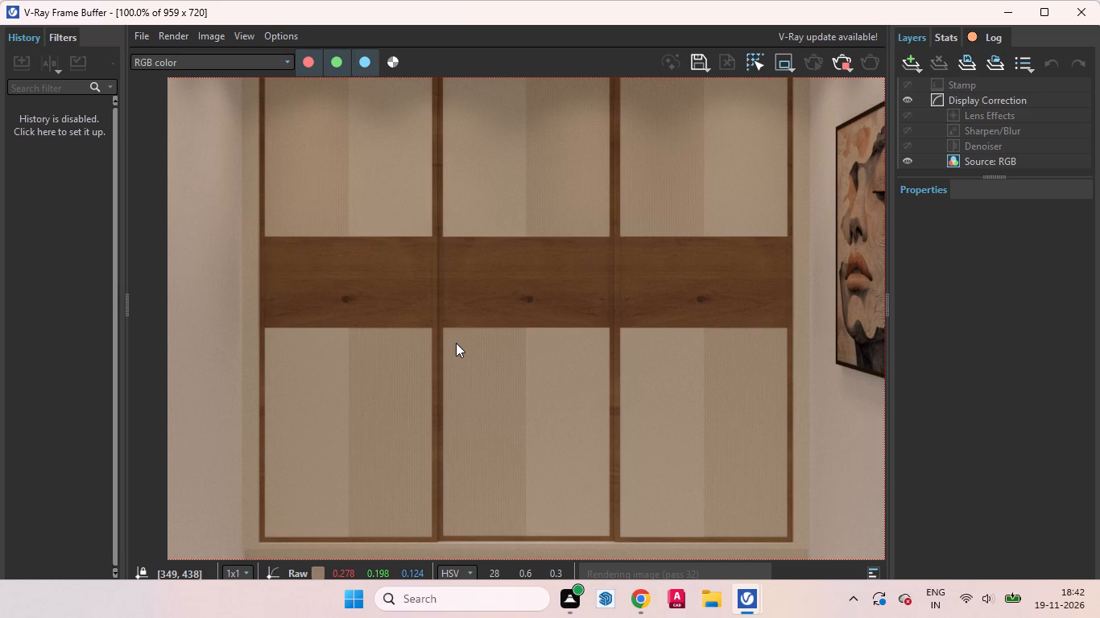
scroll(414, 257, "up", 3)
scroll(459, 251, "down", 1)
middle_click_drag(473, 317, 439, 248)
scroll(439, 248, "down", 1)
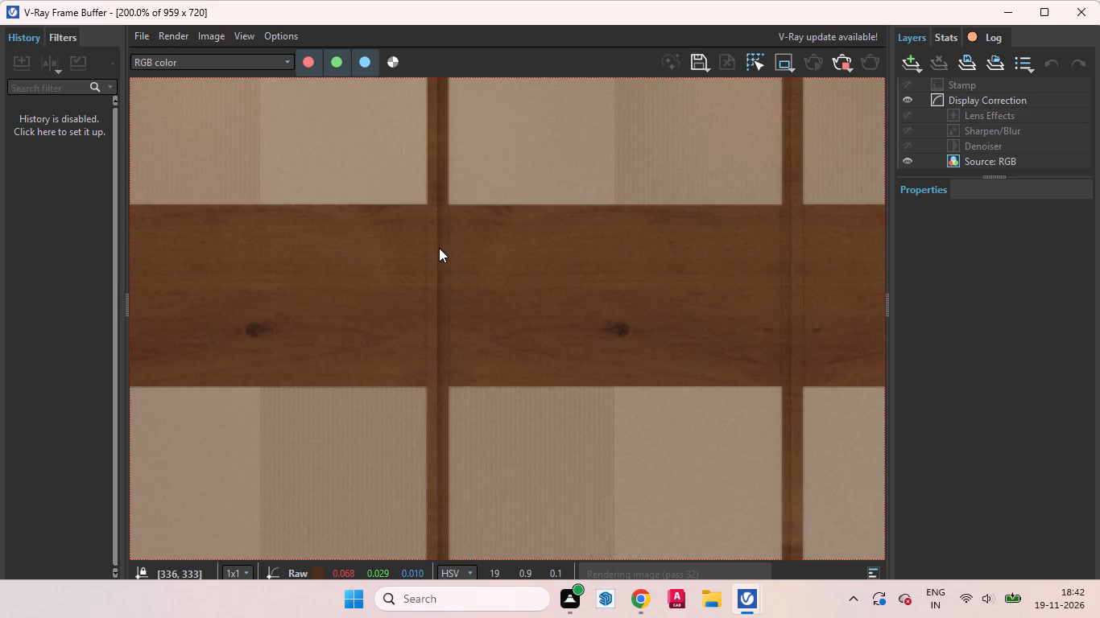
scroll(468, 295, "down", 2)
scroll(488, 367, "up", 2)
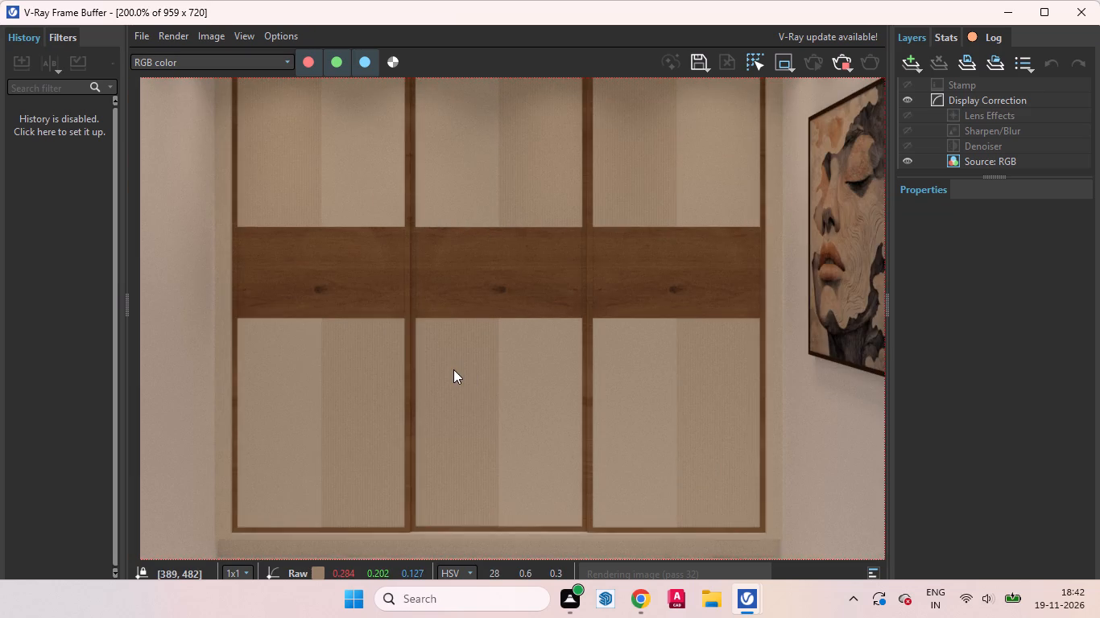
scroll(416, 300, "up", 1)
middle_click_drag(417, 308, 552, 329)
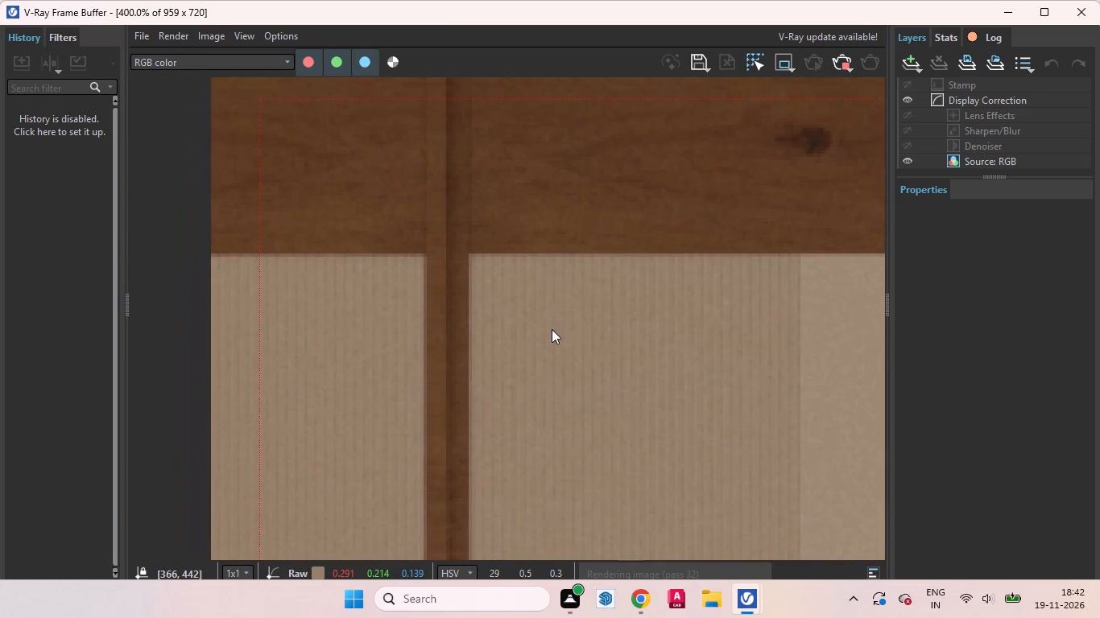
middle_click_drag(552, 329, 622, 324)
scroll(358, 316, "down", 1)
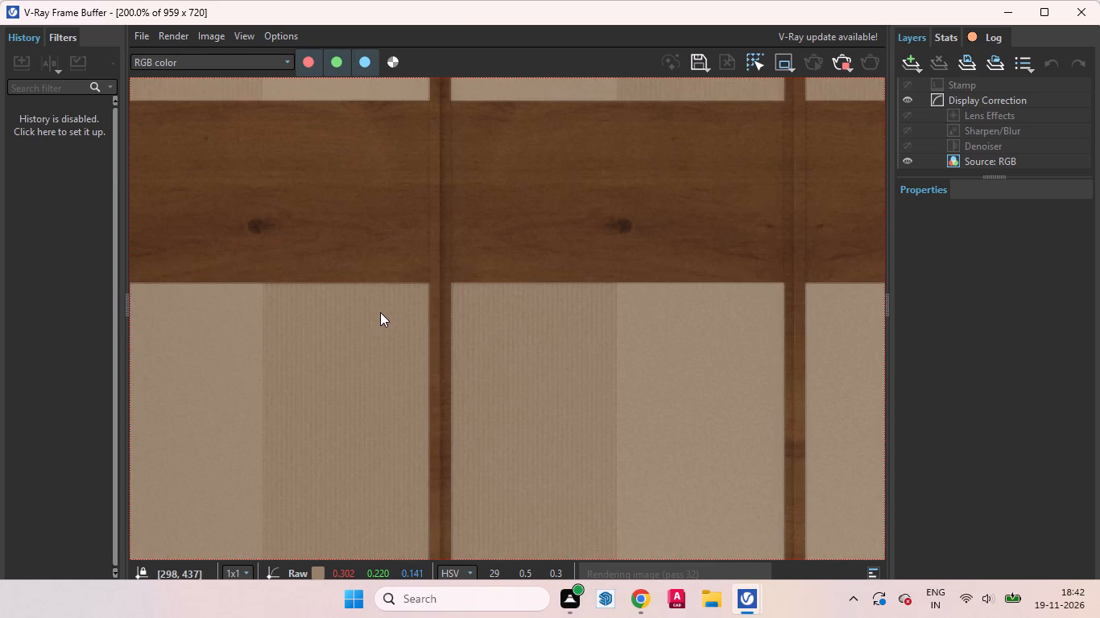
scroll(373, 319, "down", 1)
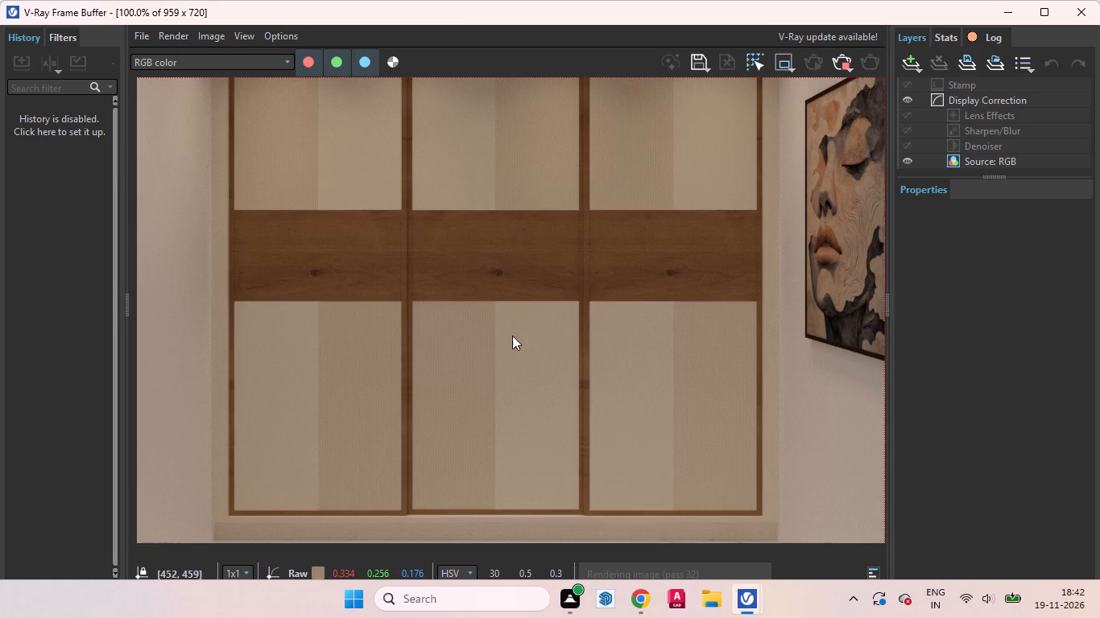
scroll(682, 362, "up", 3)
scroll(420, 409, "down", 1)
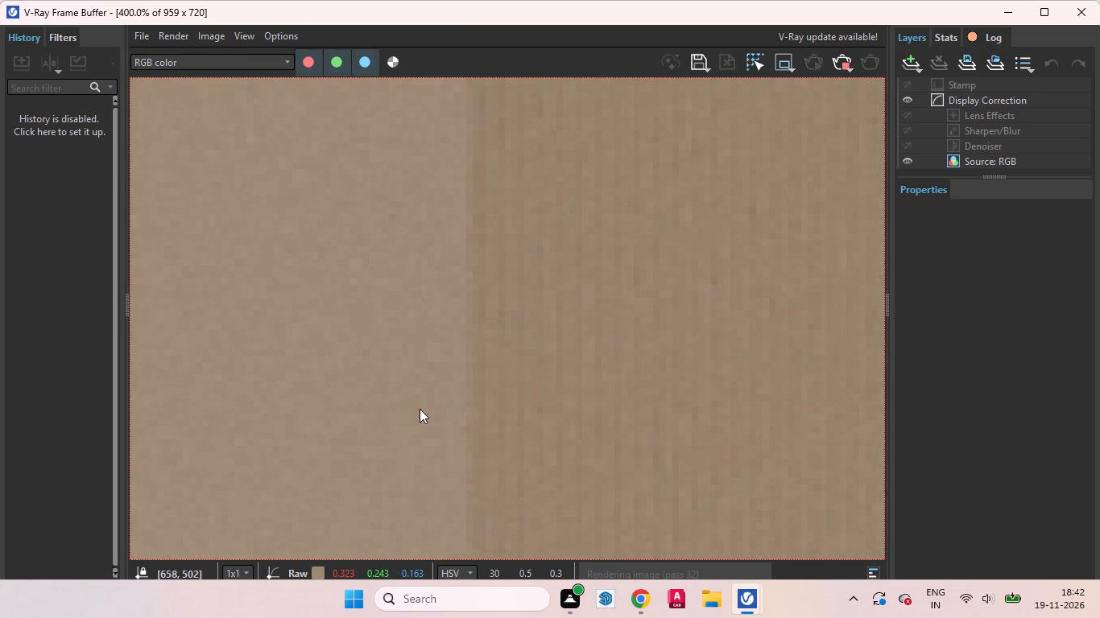
Examine the ceiling spotlights, their light on the upper doors and the wardrobe frame's top edge in the render.
middle_click_drag(578, 326, 668, 580)
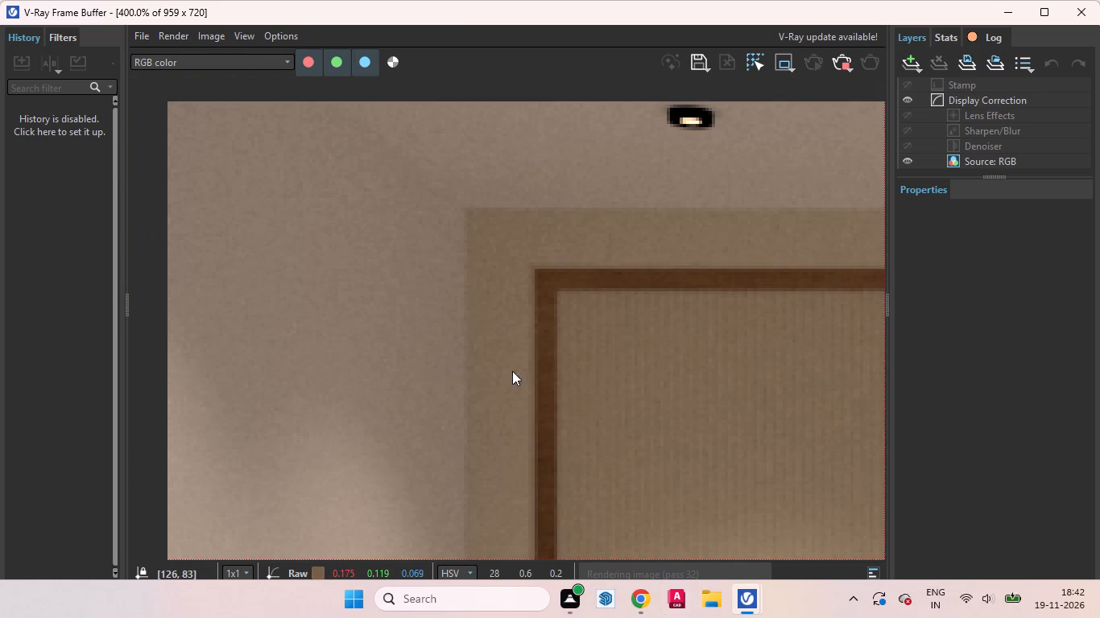
scroll(421, 350, "down", 2)
scroll(292, 107, "up", 1)
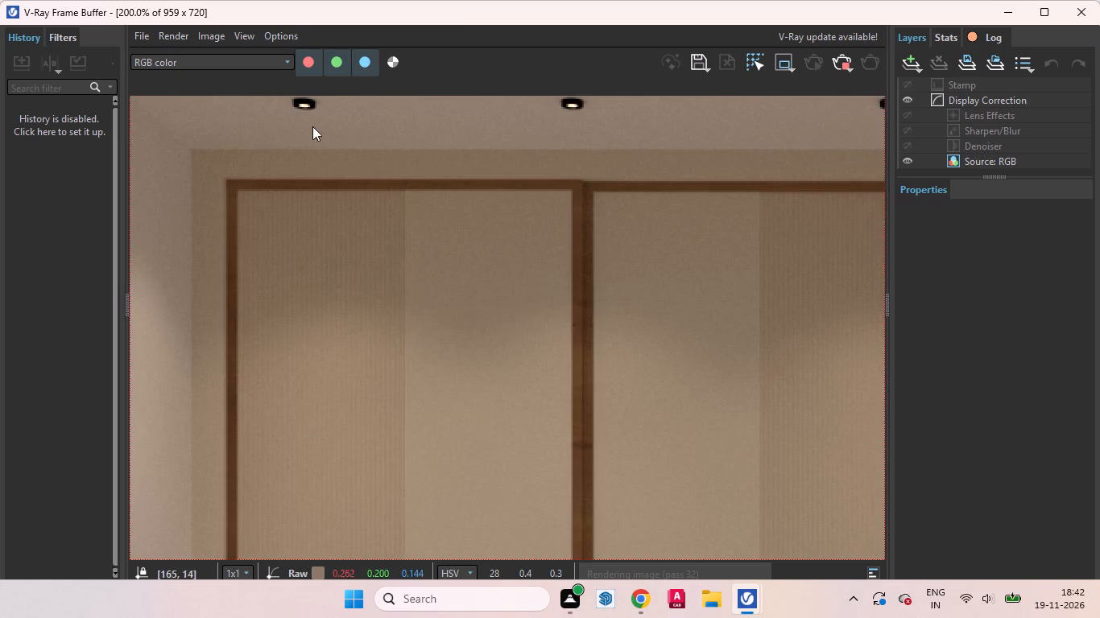
scroll(322, 266, "down", 1)
scroll(410, 112, "up", 1)
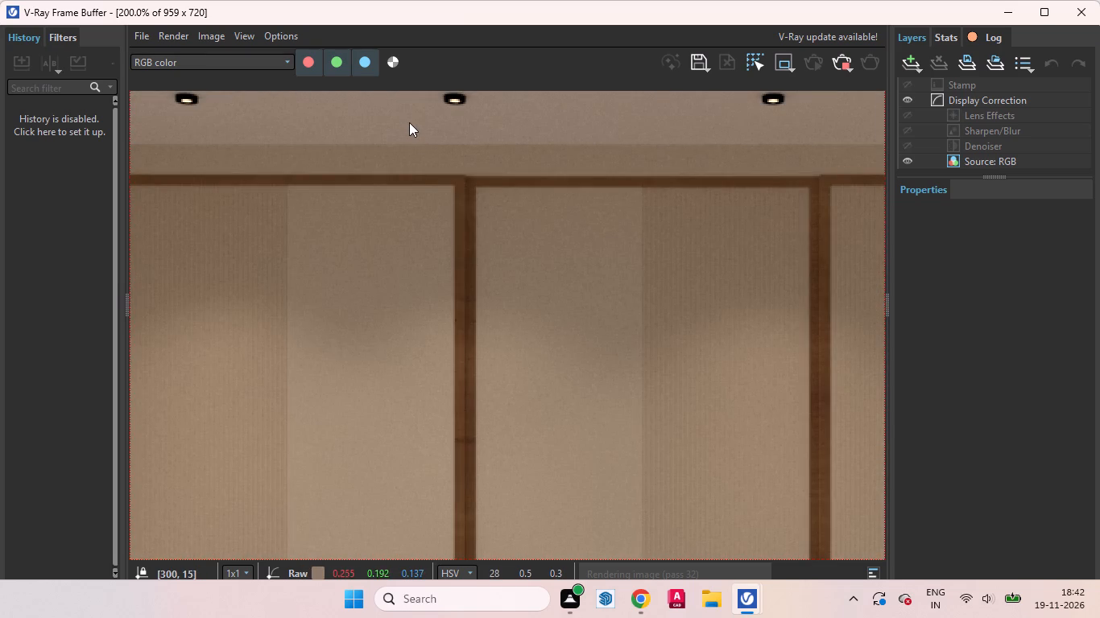
scroll(444, 176, "down", 1)
middle_click_drag(460, 273, 464, 200)
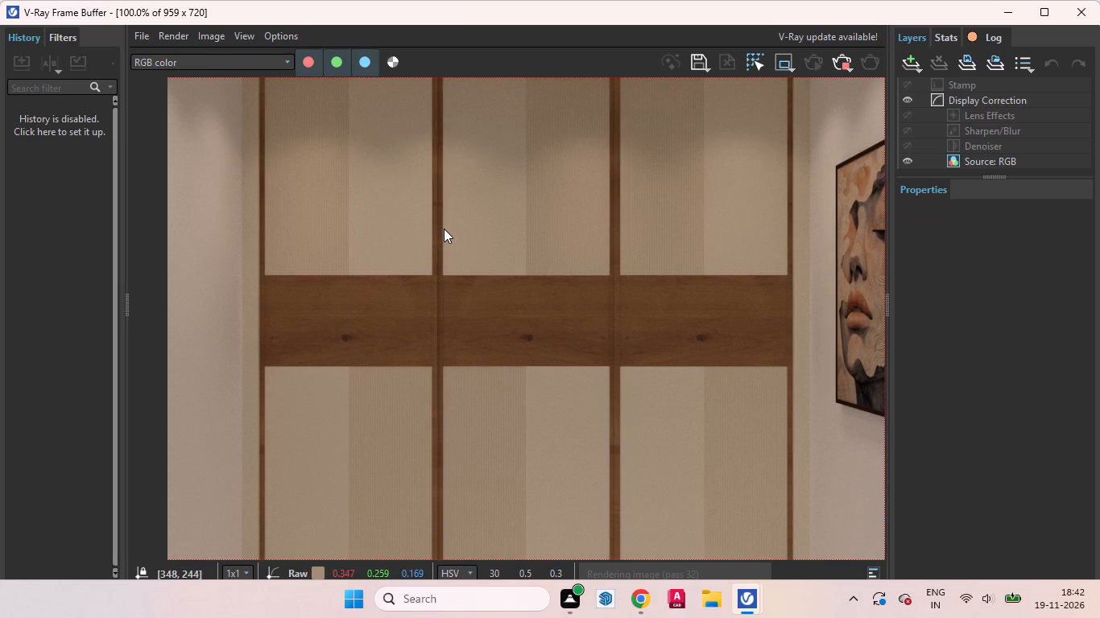
Check the overall wardrobe render together with the framed face artwork on the side wall.
scroll(454, 229, "down", 1)
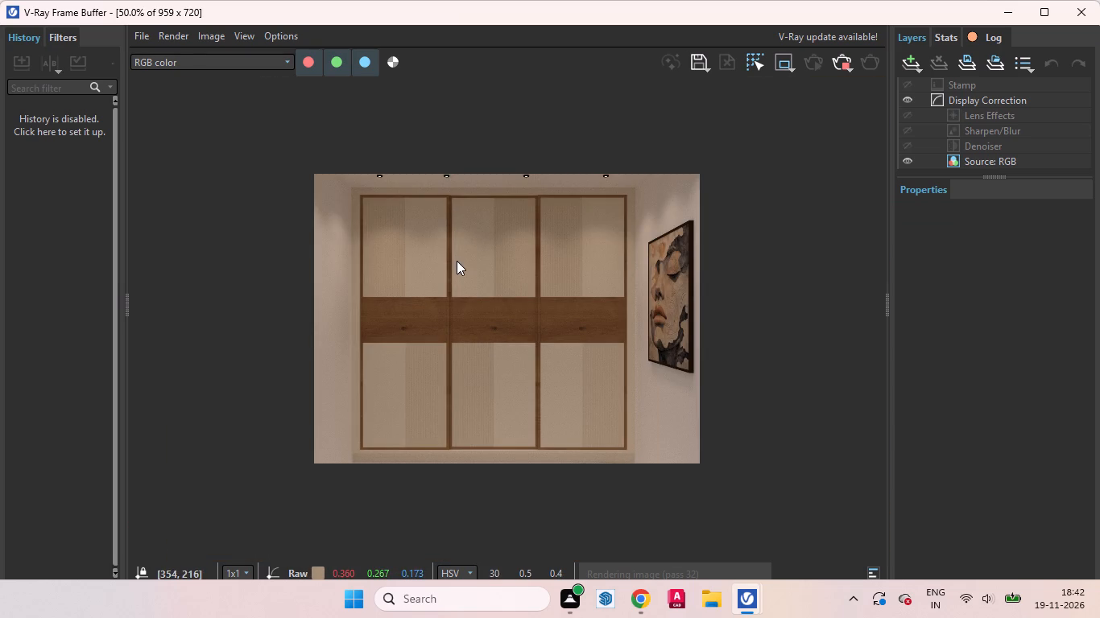
scroll(464, 329, "down", 2)
scroll(469, 348, "up", 2)
scroll(621, 315, "up", 1)
middle_click_drag(610, 313, 498, 340)
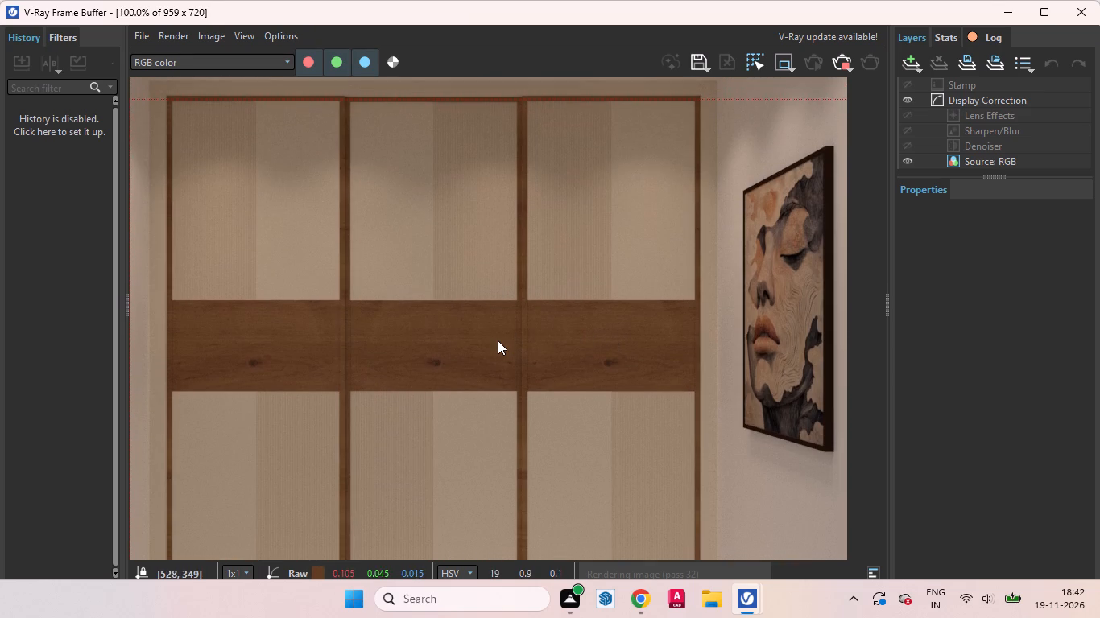
middle_click_drag(498, 340, 498, 348)
scroll(452, 337, "down", 1)
scroll(436, 336, "up", 1)
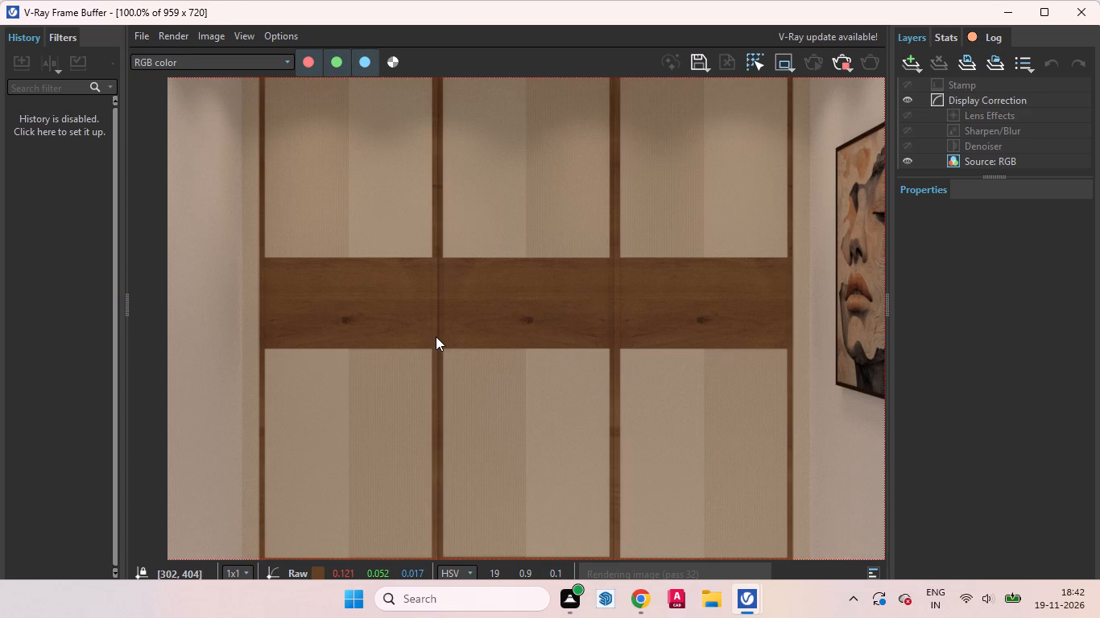
Review the full wardrobe render and return to the SketchUp kitchen model.
middle_click_drag(438, 352, 429, 286)
scroll(389, 324, "down", 1)
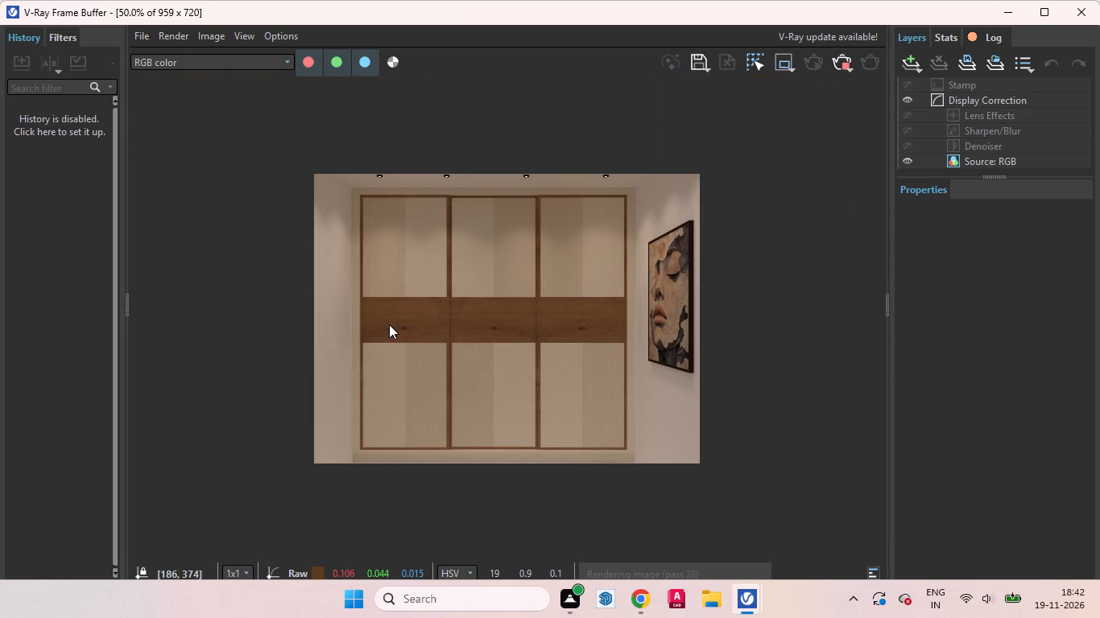
left_click(1005, 14)
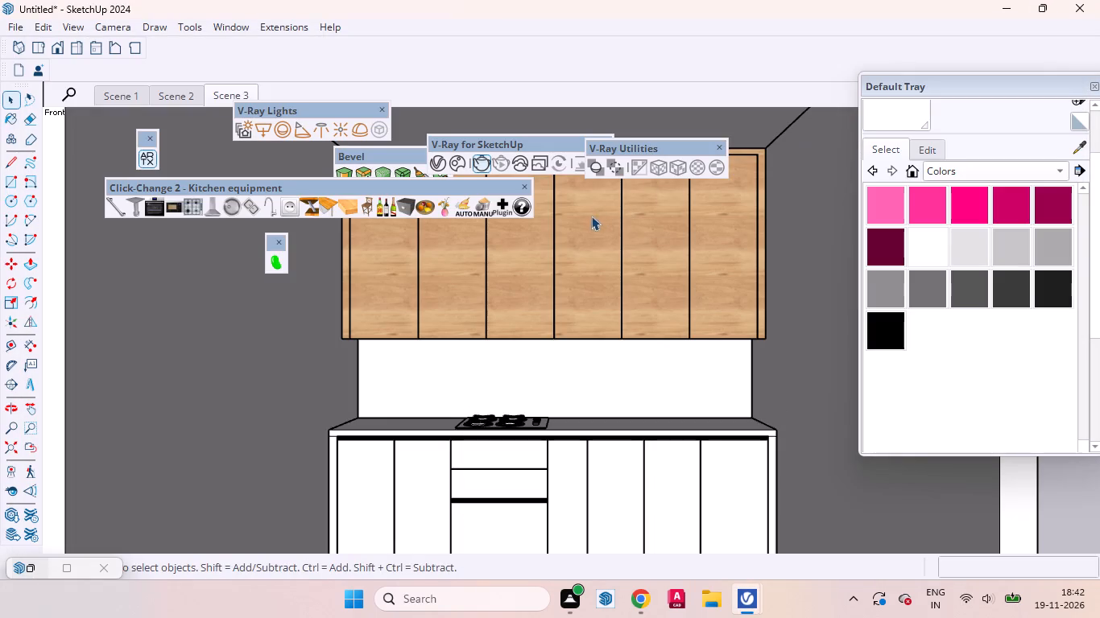
Place a Click-Change 2 range hood above the hob, at the lower edge of the wooden upper cabinets.
scroll(535, 329, "down", 7)
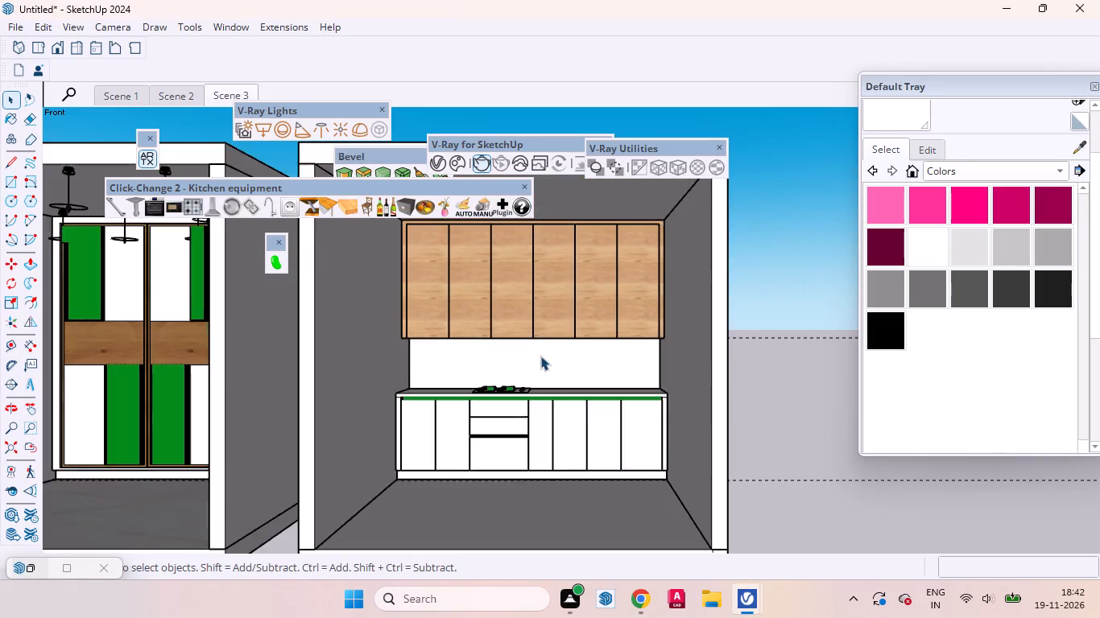
scroll(540, 356, "down", 2)
middle_click_drag(603, 382, 643, 439)
scroll(525, 371, "up", 7)
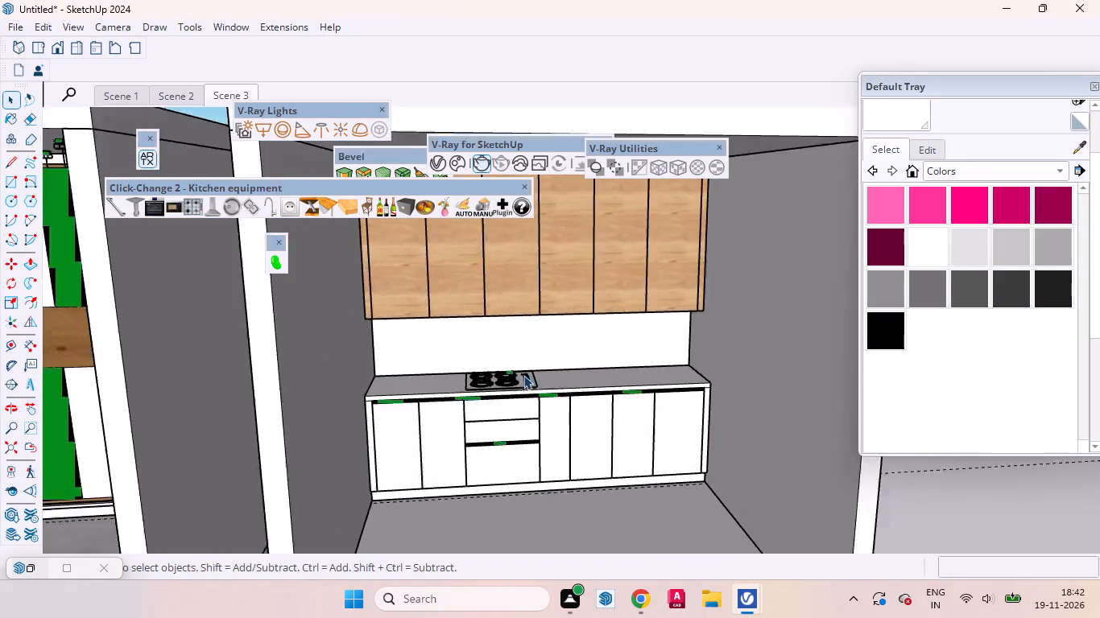
scroll(523, 375, "up", 8)
scroll(482, 372, "down", 10)
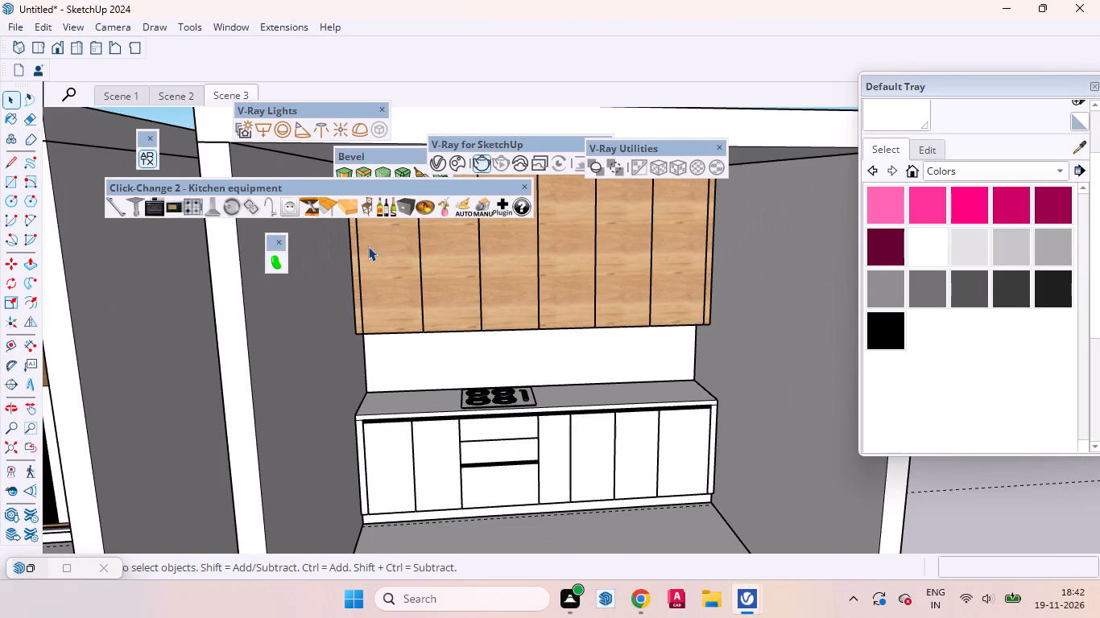
left_click(218, 213)
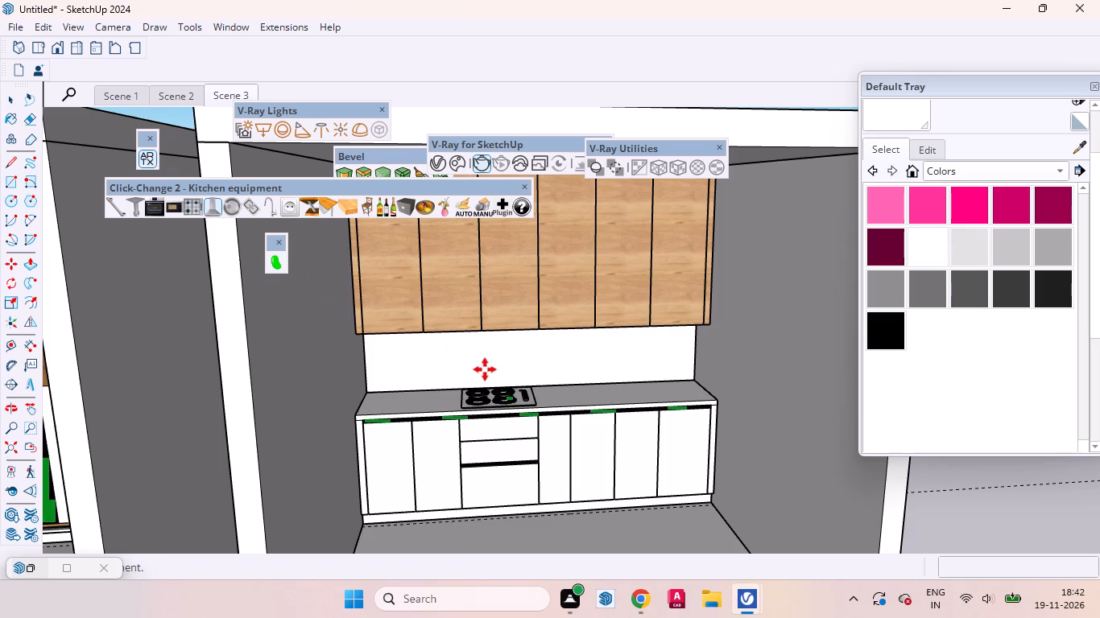
scroll(482, 336, "up", 3)
middle_click_drag(478, 324, 473, 245)
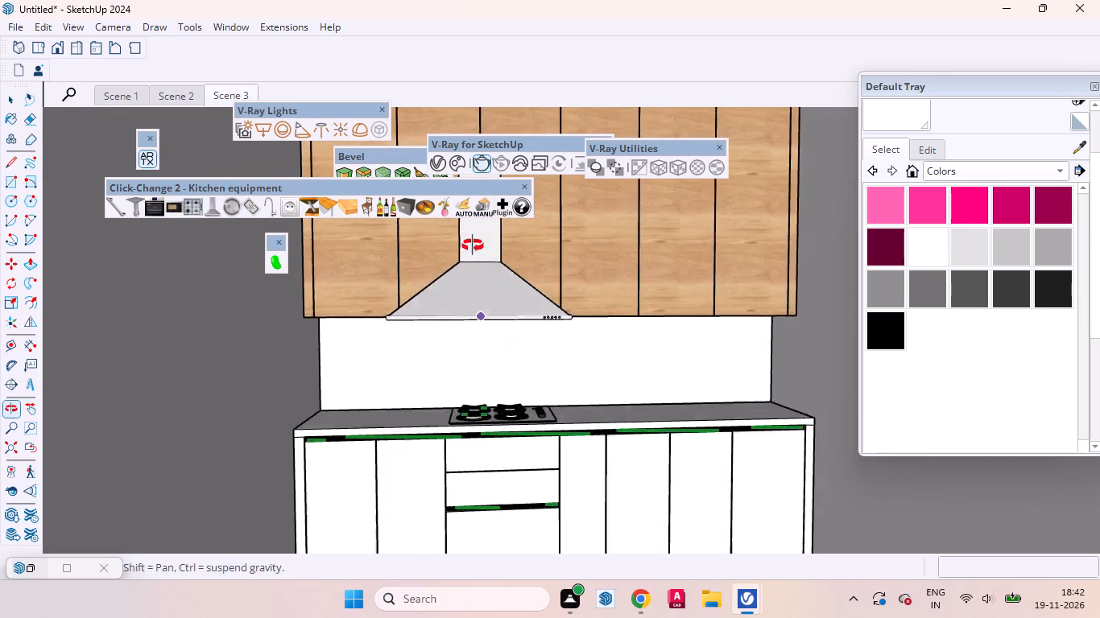
middle_click_drag(473, 245, 476, 284)
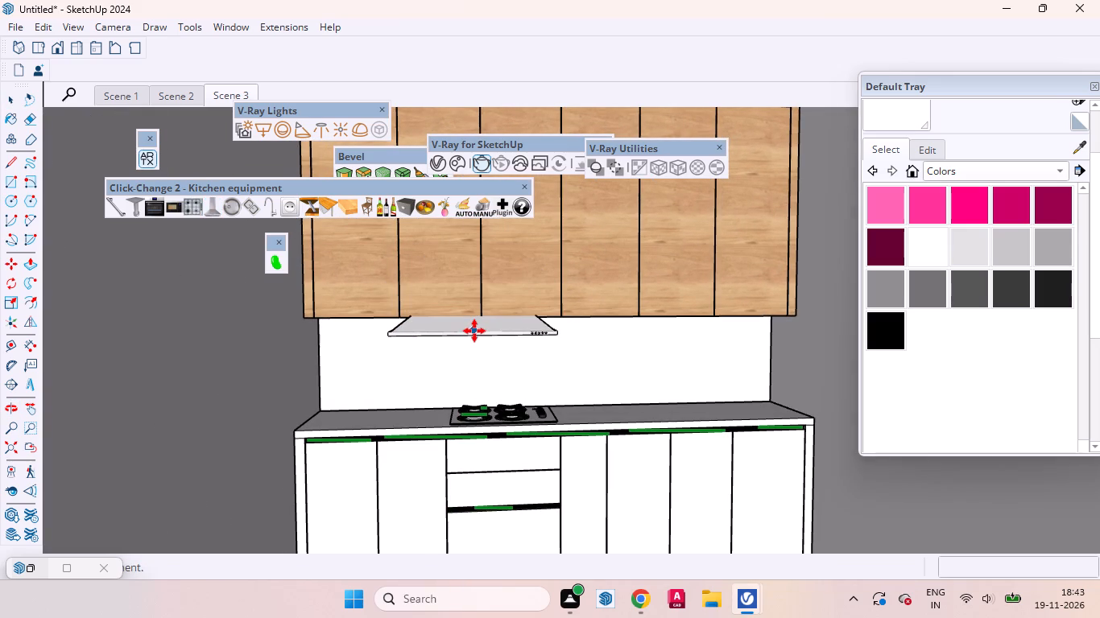
left_click(474, 331)
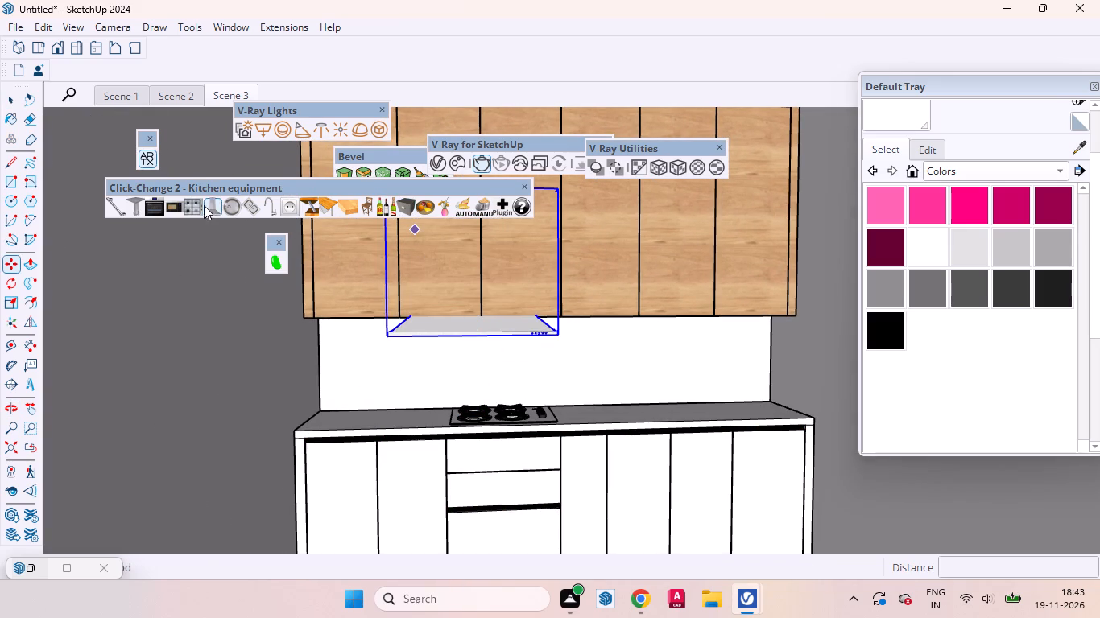
Cycle the placed range hood through its models to the slim one with a curved front and four round controls.
left_click(217, 204)
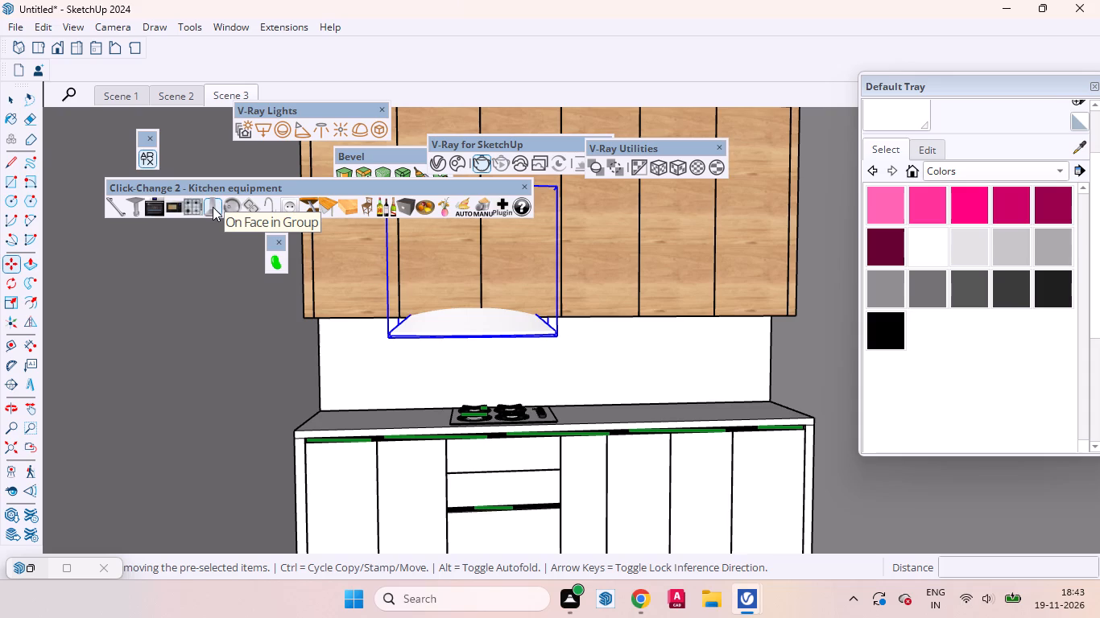
left_click(213, 207)
left_click(213, 207)
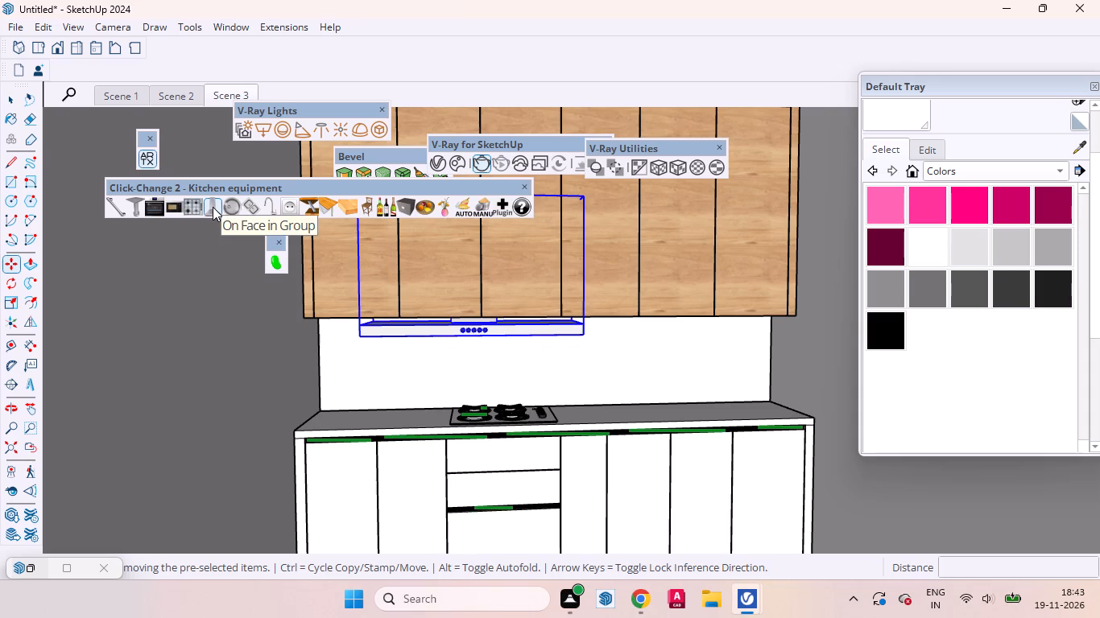
left_click(213, 207)
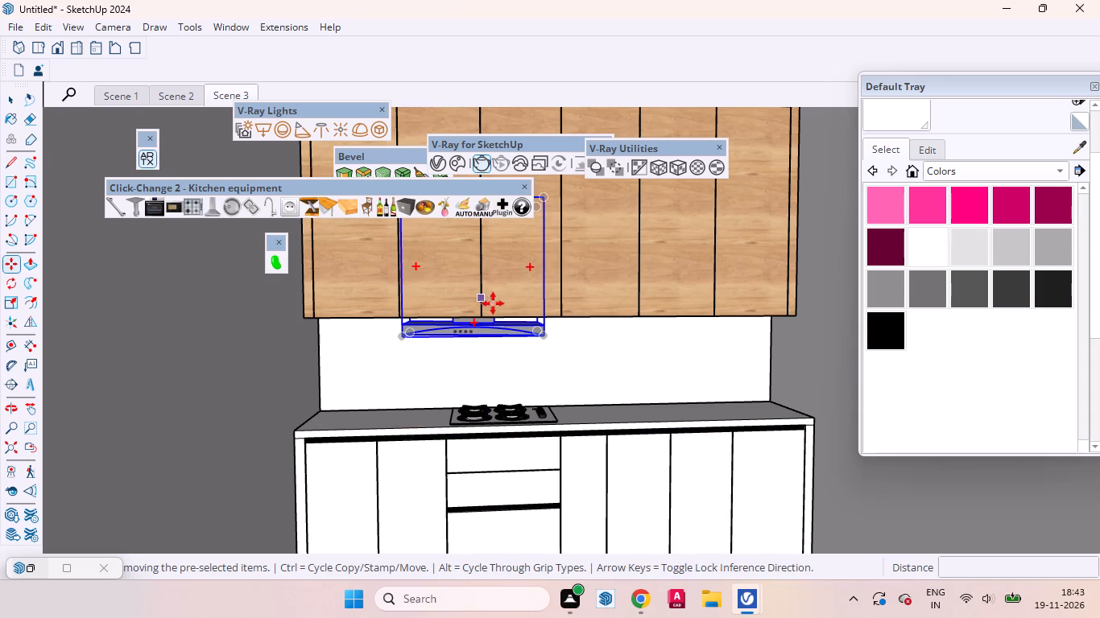
Move the hood about 1 7/8" along the upper cabinets towards their centre and raise it about 2 1/4".
scroll(483, 304, "up", 6)
left_click(440, 288)
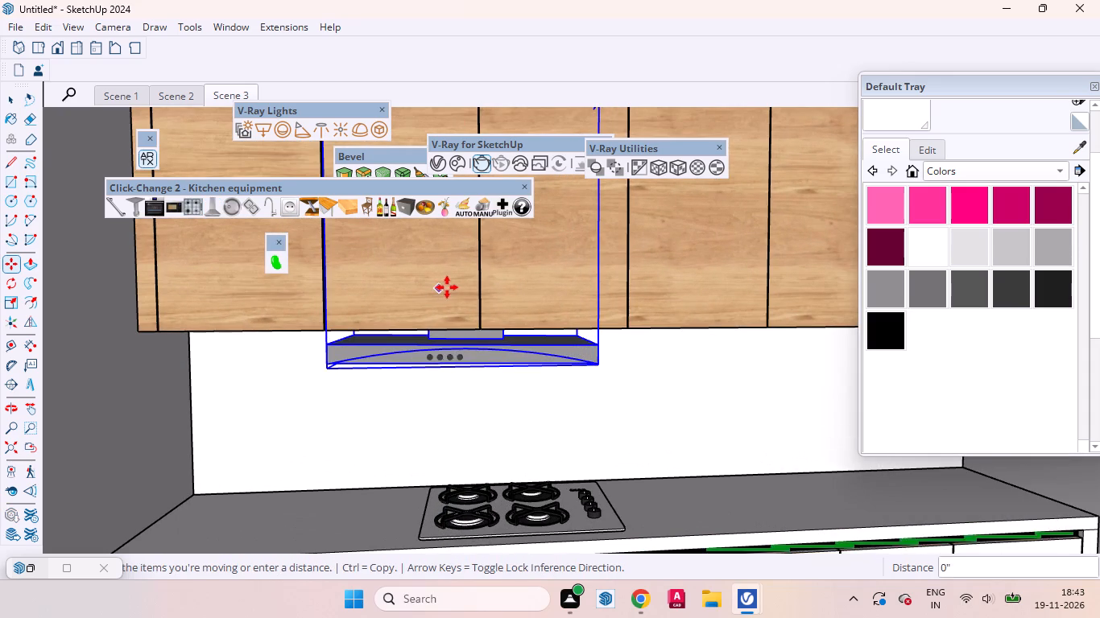
left_click(456, 287)
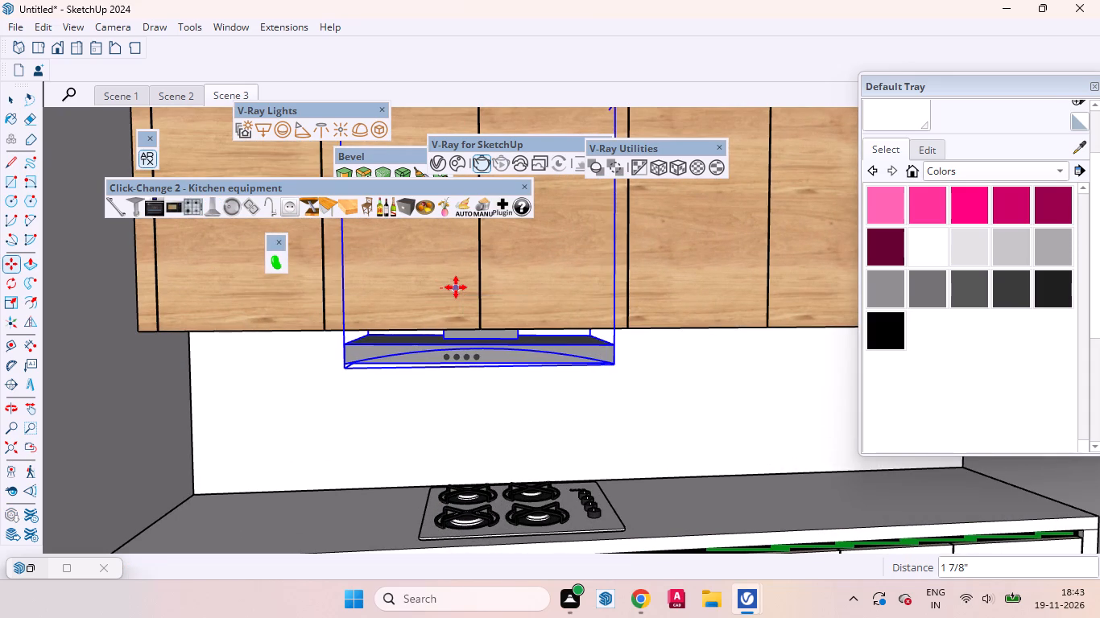
left_click(463, 283)
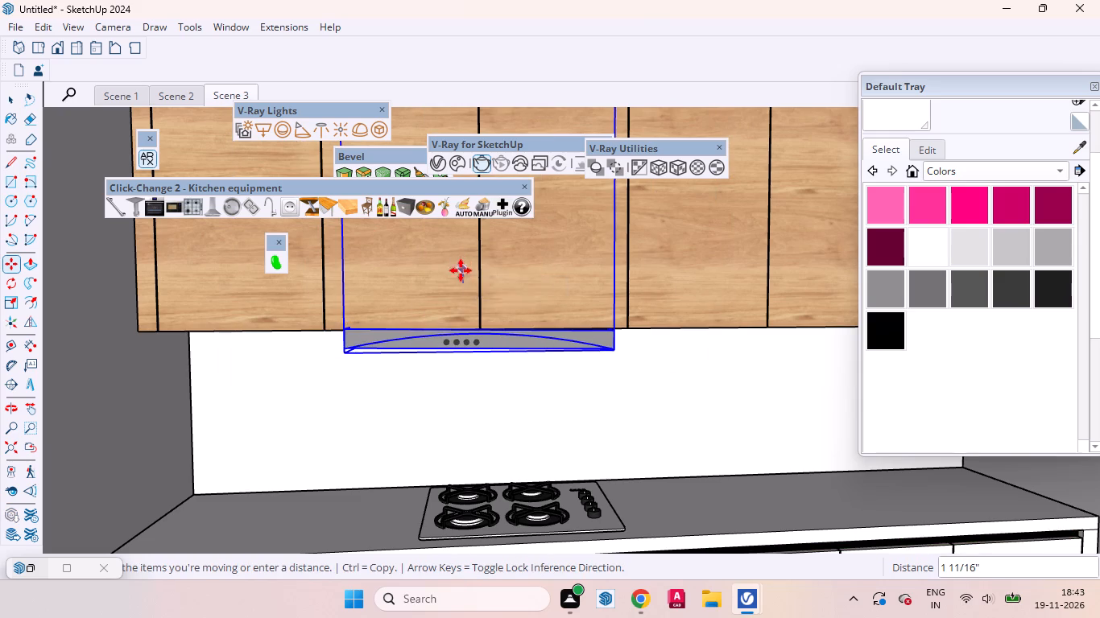
left_click(461, 264)
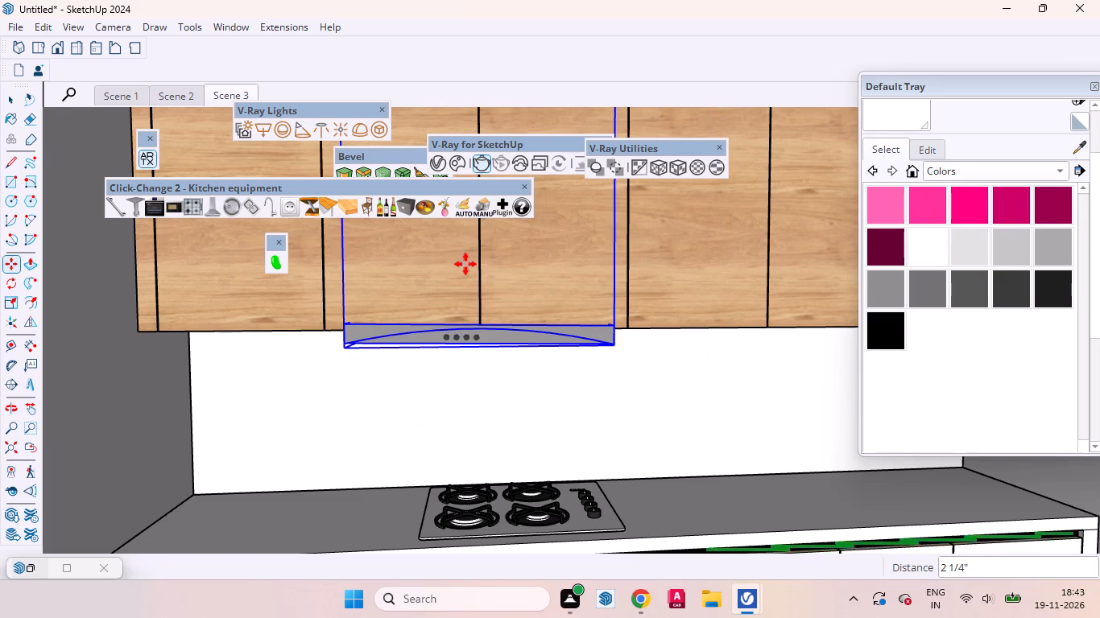
Lower the hood about 13/16" beneath the upper cabinets, check its fit from below and the side, and deselect it.
scroll(553, 270, "up", 3)
middle_click_drag(606, 307, 352, 363)
scroll(438, 267, "up", 3)
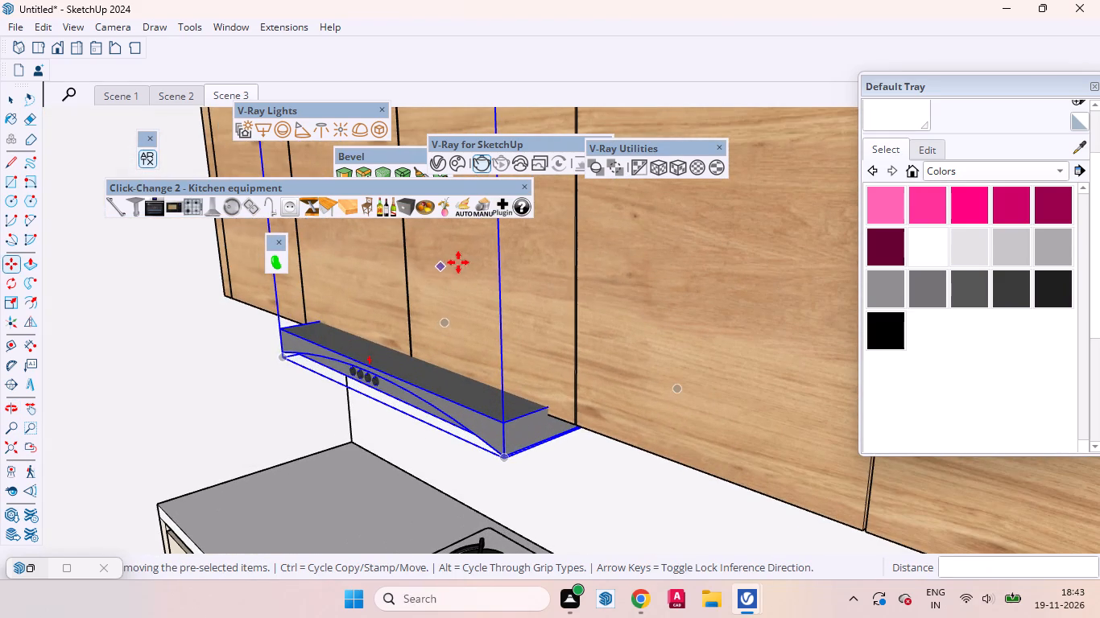
left_click(463, 259)
left_click(466, 271)
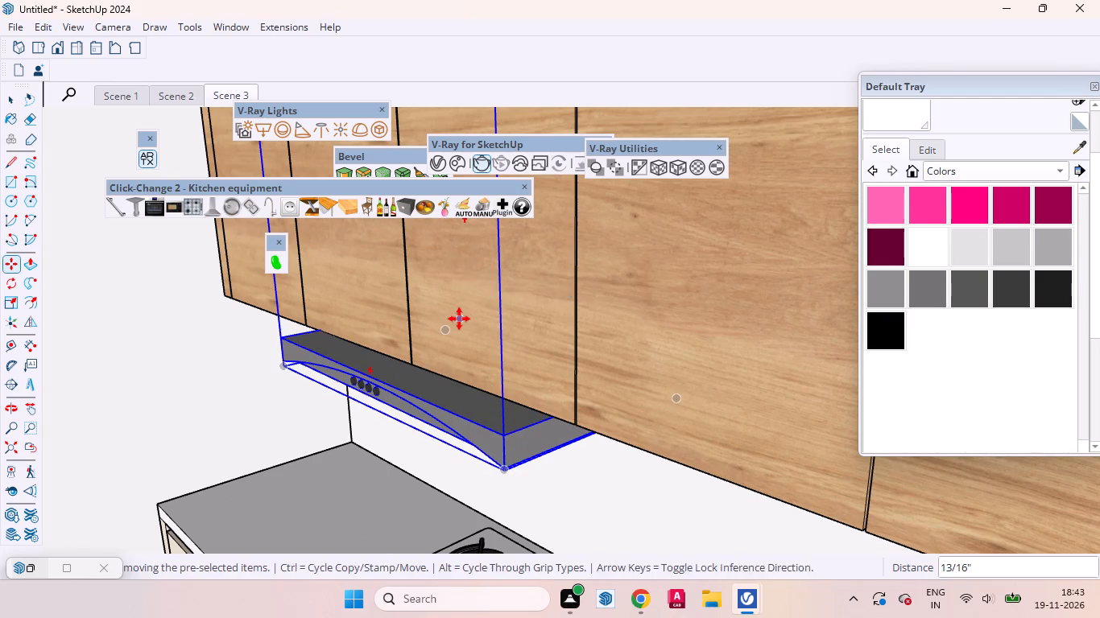
middle_click_drag(468, 311, 569, 180)
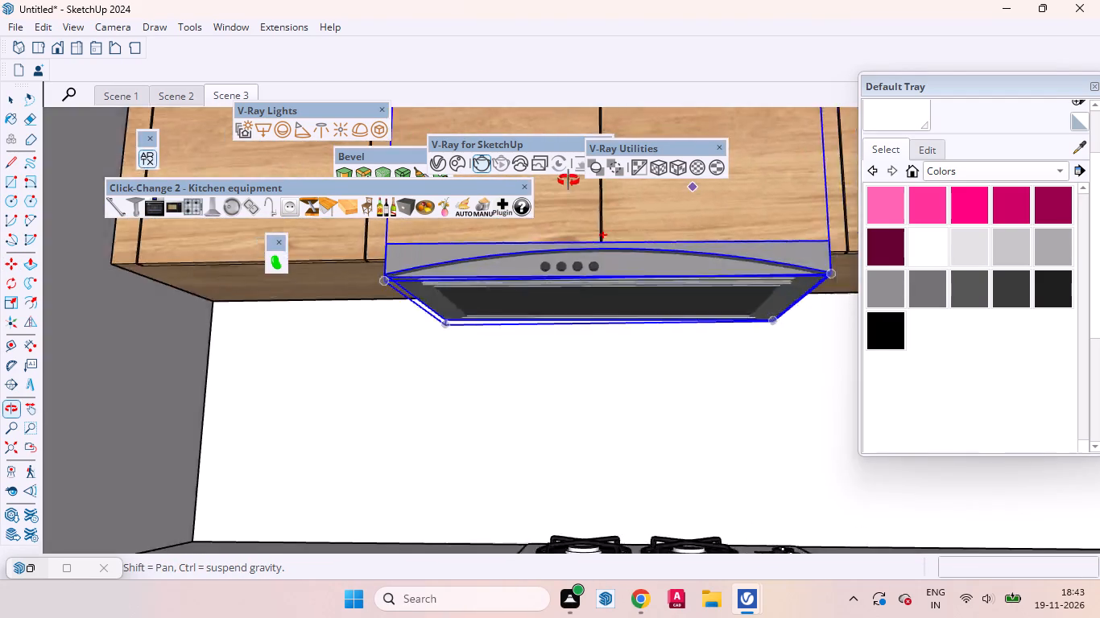
middle_click_drag(569, 180, 298, 209)
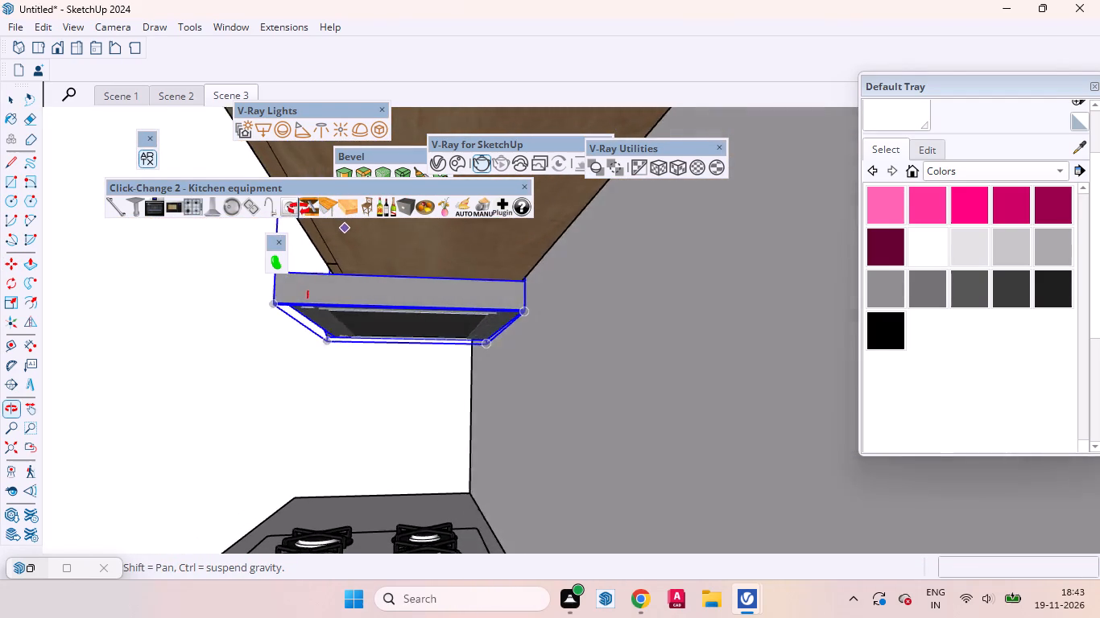
middle_click_drag(298, 209, 693, 256)
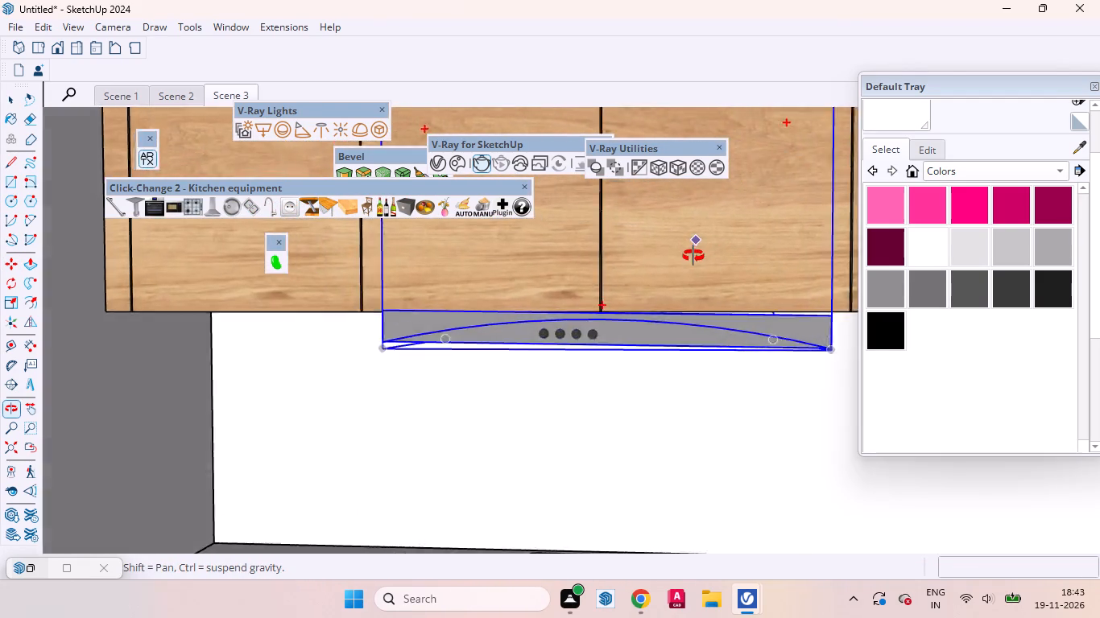
middle_click_drag(693, 256, 733, 312)
scroll(452, 270, "down", 11)
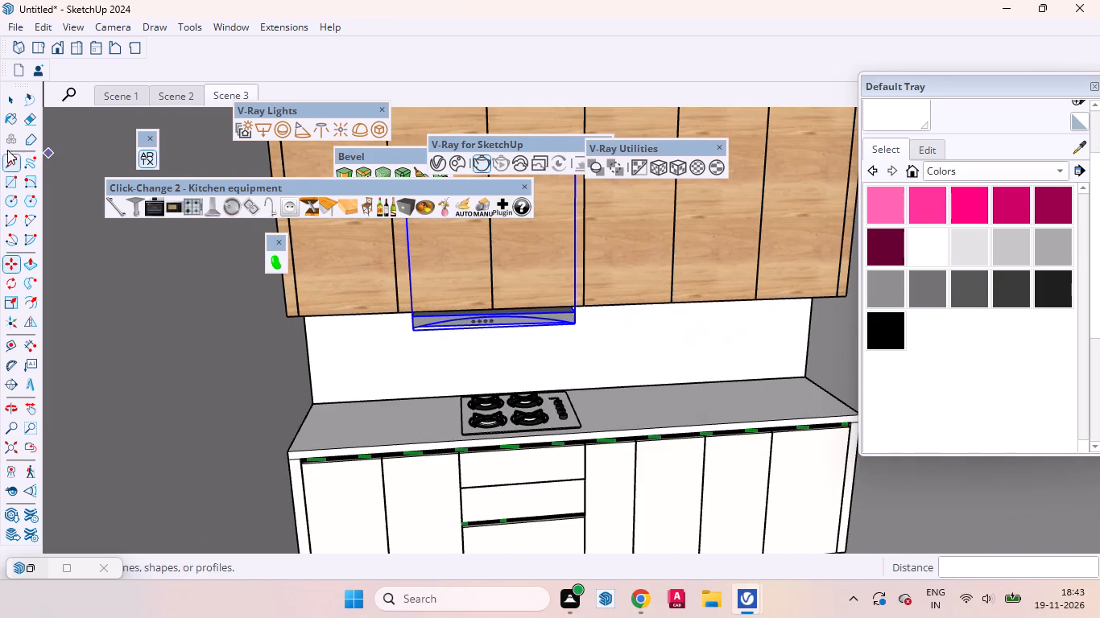
left_click(8, 94)
scroll(366, 290, "down", 6)
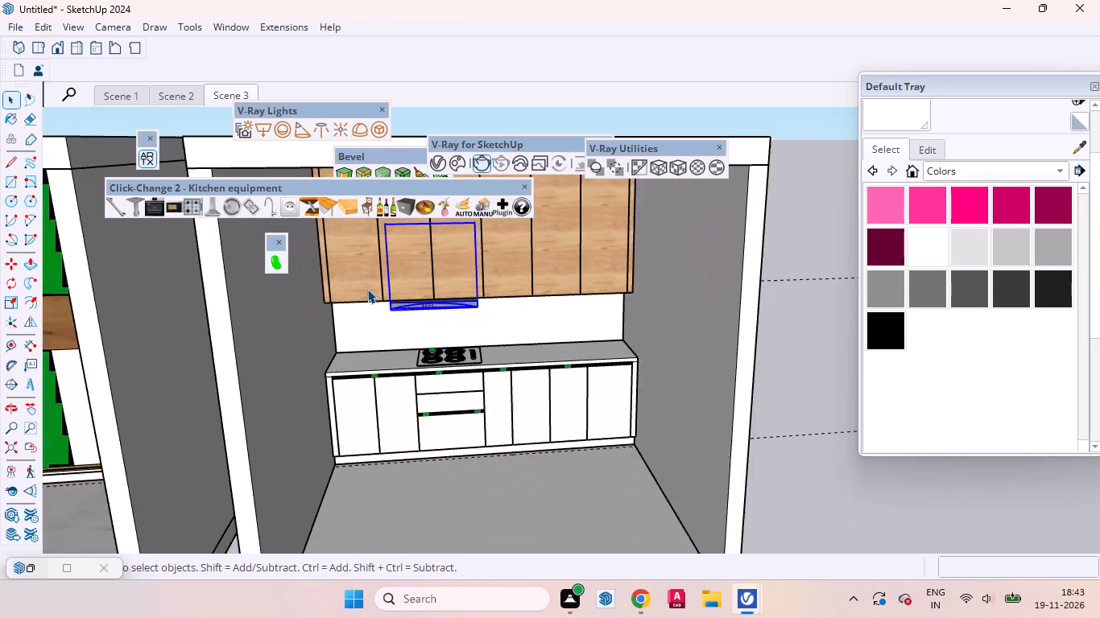
scroll(367, 289, "down", 6)
left_click(811, 485)
left_click(746, 442)
Move the hood about 5 3/4" along the upper cabinets to line it up over the hob.
scroll(350, 369, "up", 7)
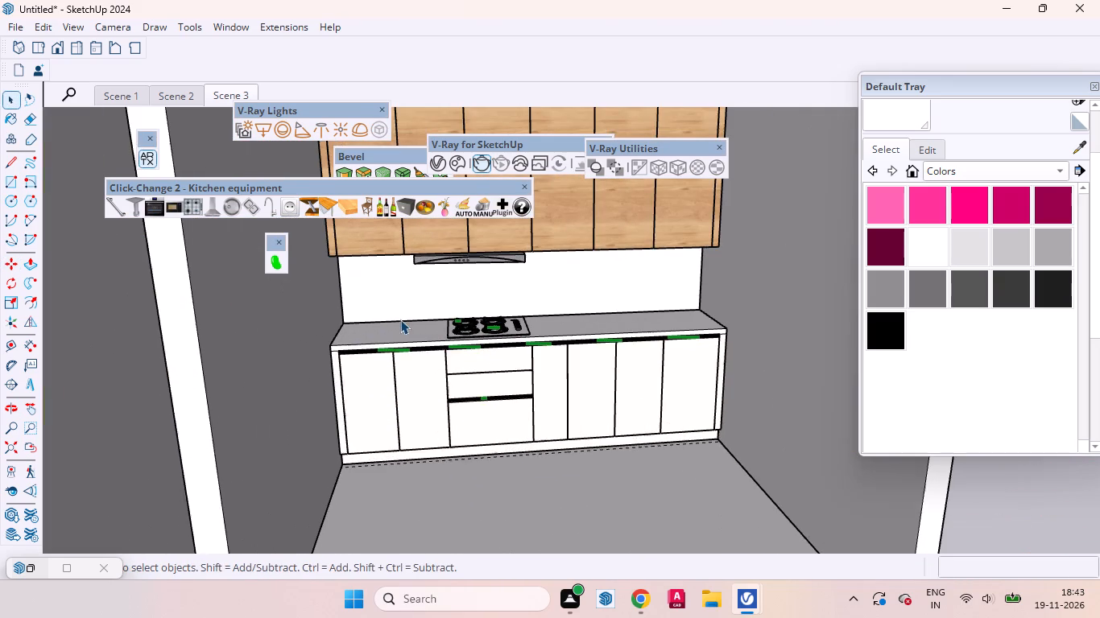
scroll(450, 288, "up", 1)
scroll(436, 325, "down", 2)
middle_click_drag(438, 309, 422, 253)
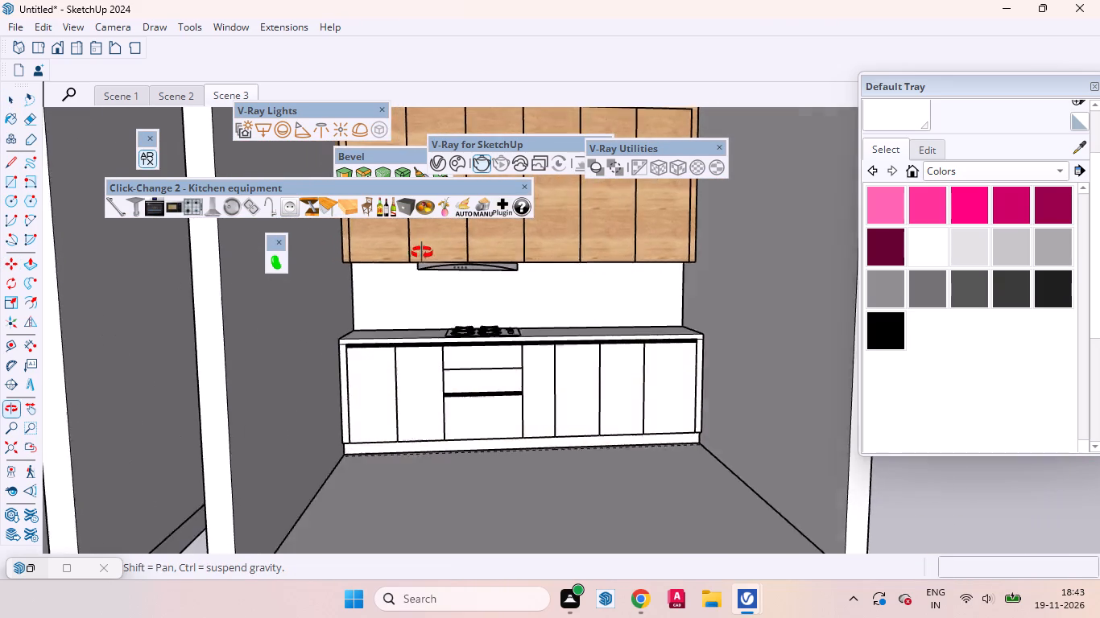
middle_click_drag(422, 253, 439, 286)
scroll(418, 341, "down", 2)
scroll(488, 344, "down", 2)
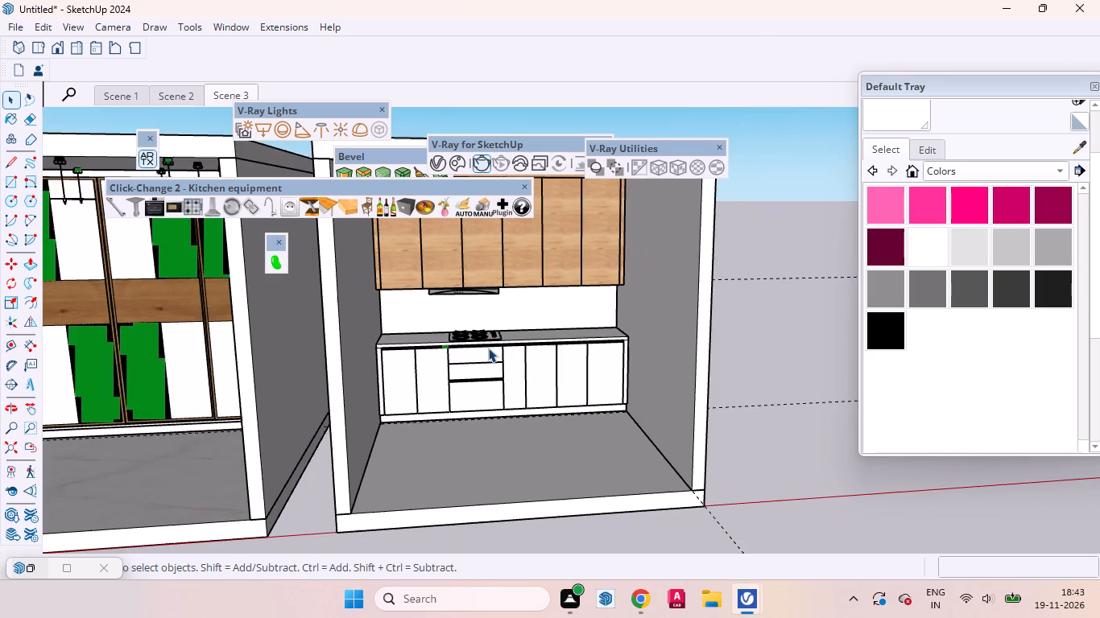
scroll(488, 348, "down", 3)
middle_click_drag(468, 301, 472, 287)
scroll(465, 317, "up", 3)
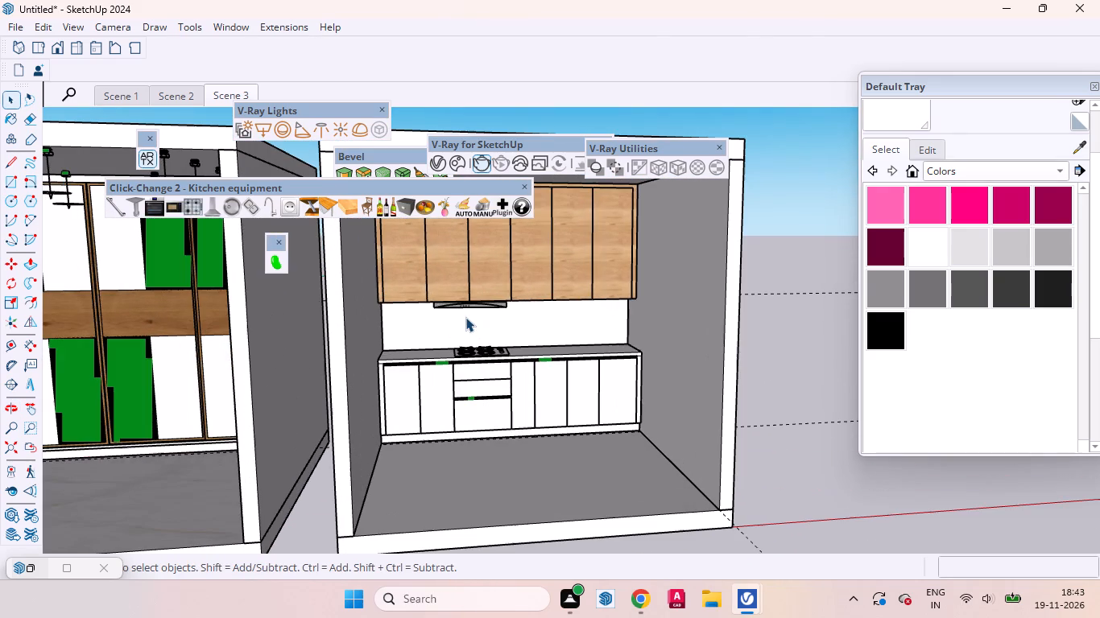
left_click(463, 304)
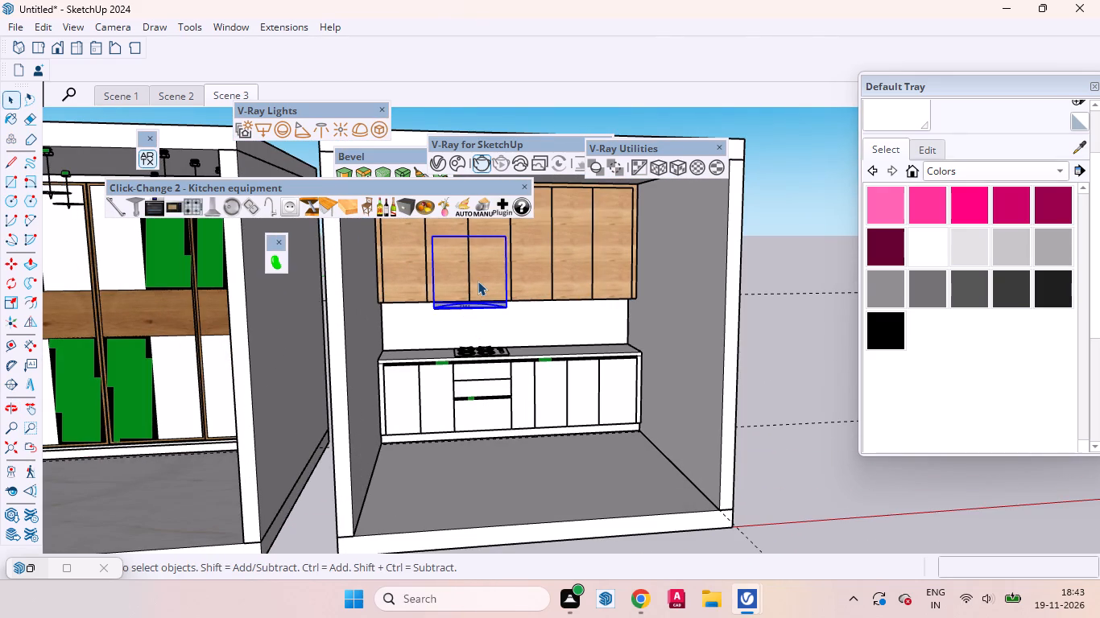
key("m")
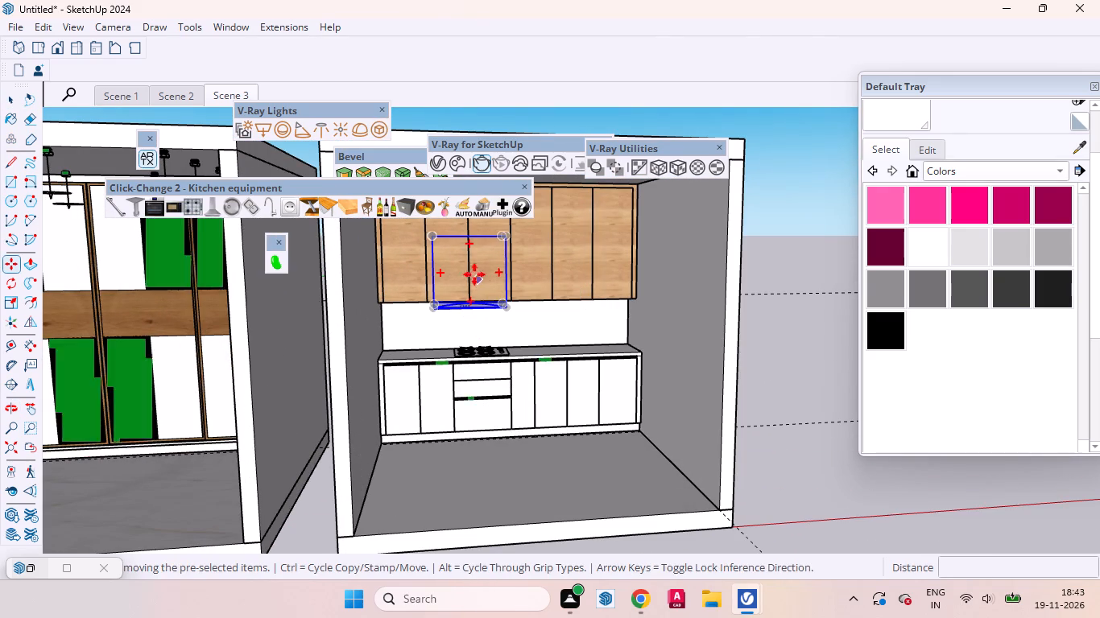
left_click(449, 274)
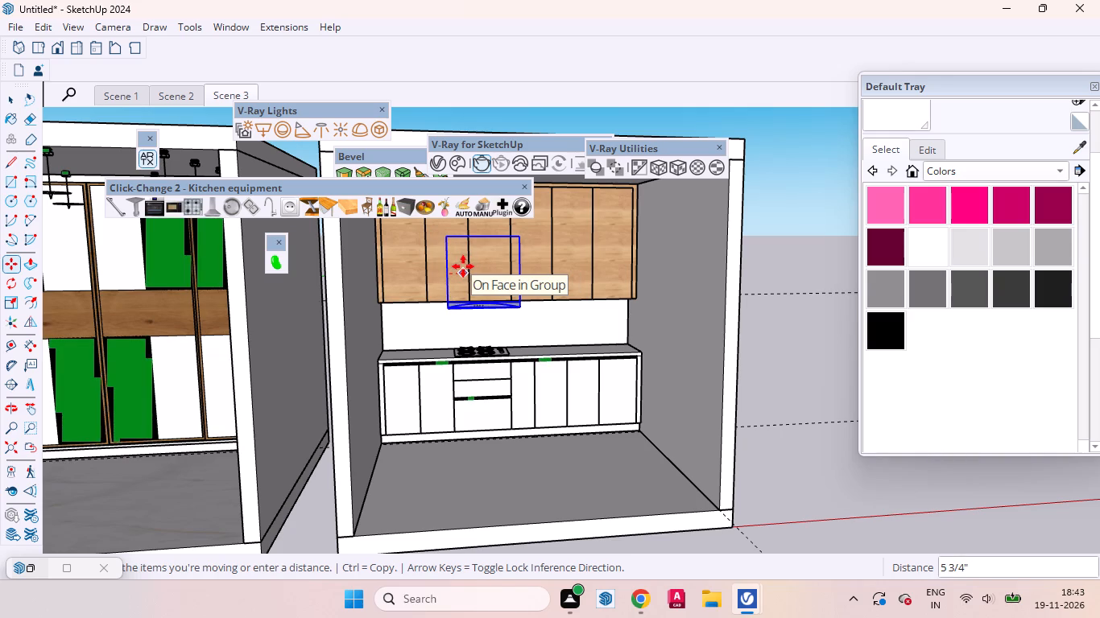
left_click(463, 266)
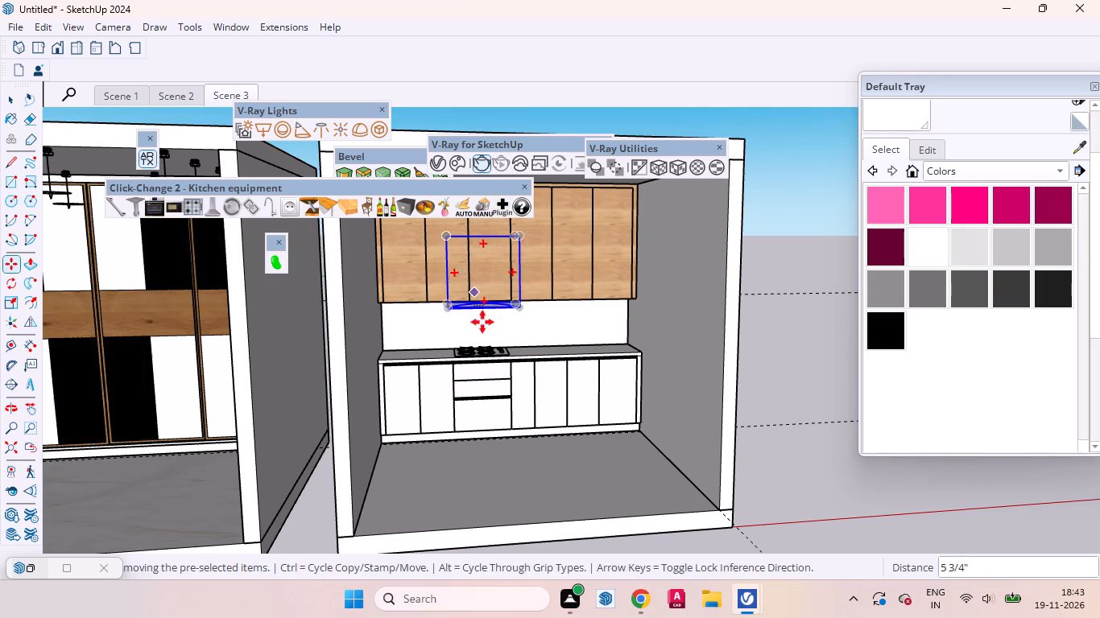
Examine the hood's placement over the hob from below and the whole kitchen from outside the room.
scroll(487, 332, "up", 6)
middle_click_drag(505, 344, 433, 276)
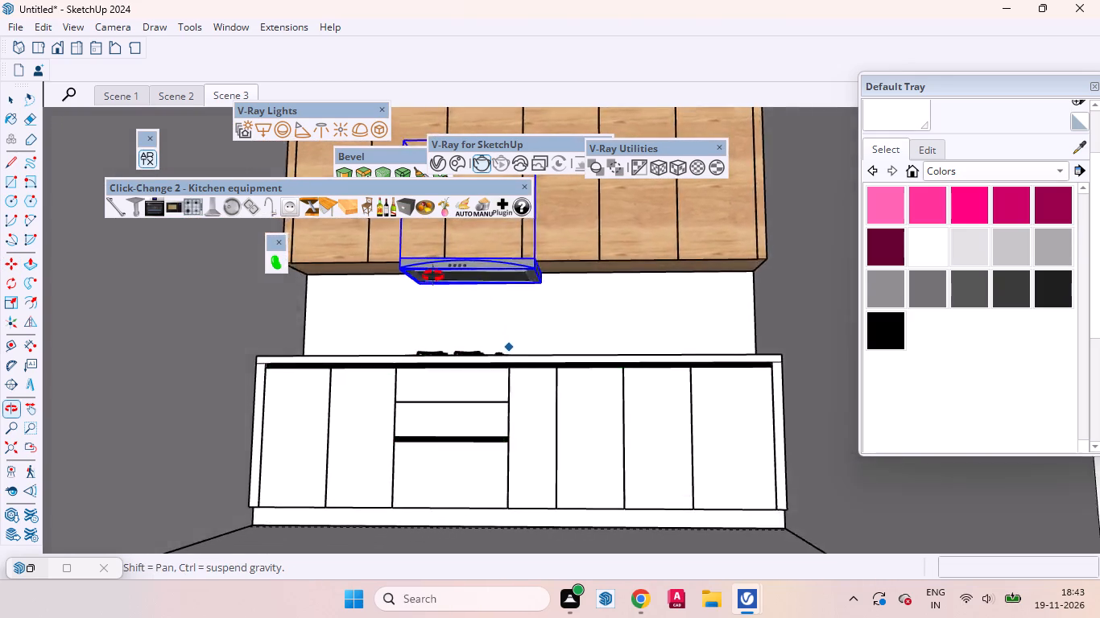
middle_click_drag(433, 276, 470, 447)
scroll(512, 406, "down", 2)
scroll(512, 402, "up", 1)
scroll(512, 360, "down", 7)
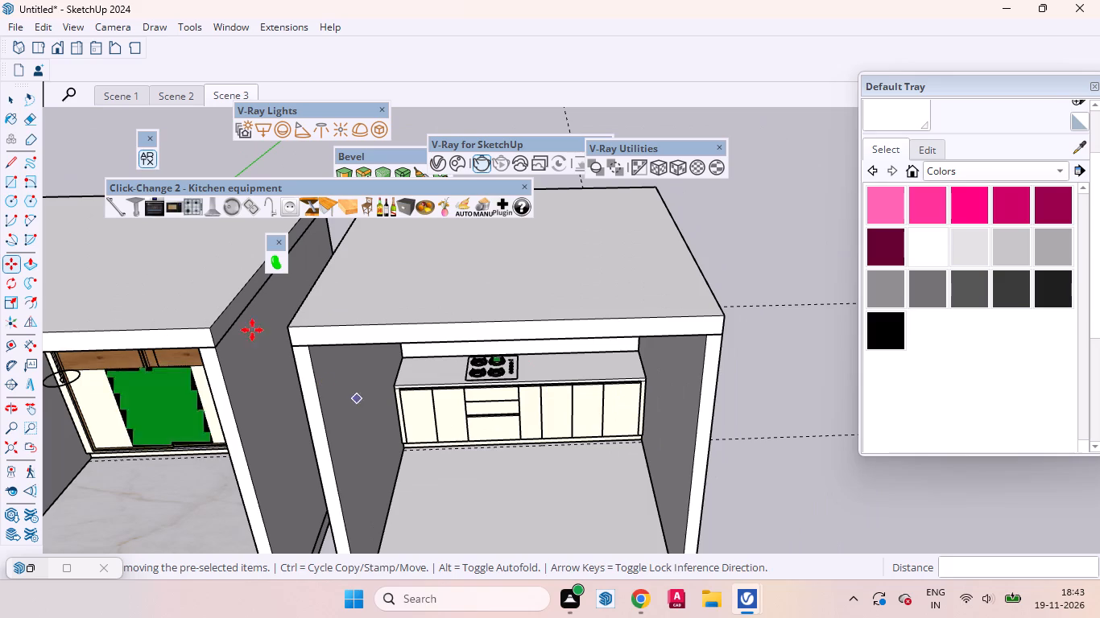
left_click(10, 107)
left_click(786, 389)
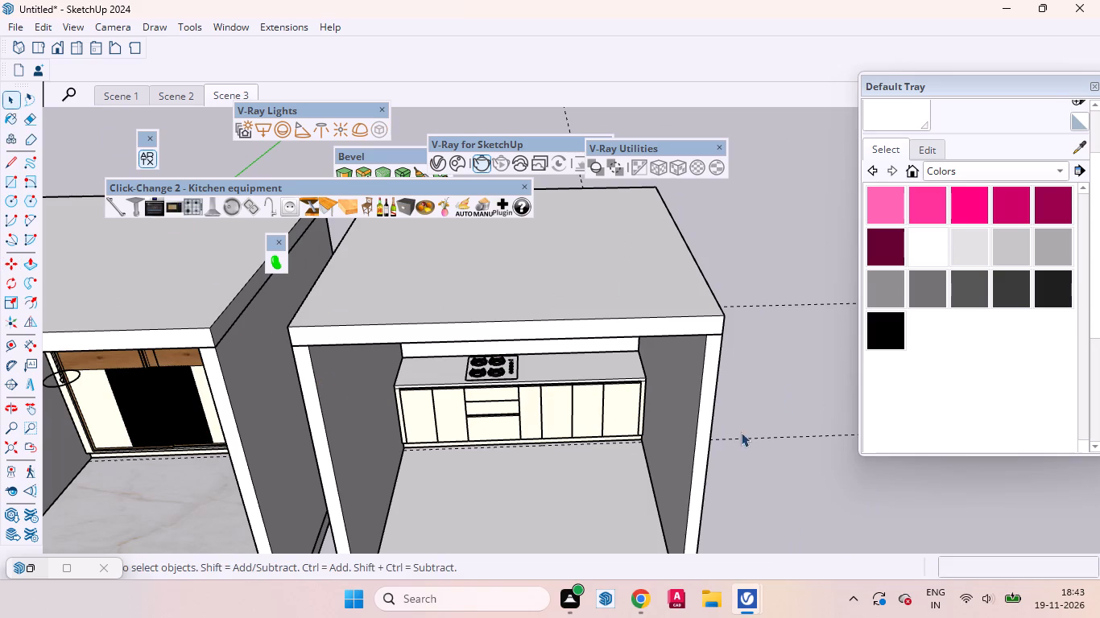
middle_click_drag(707, 431, 711, 342)
scroll(535, 398, "down", 2)
middle_click_drag(515, 381, 522, 351)
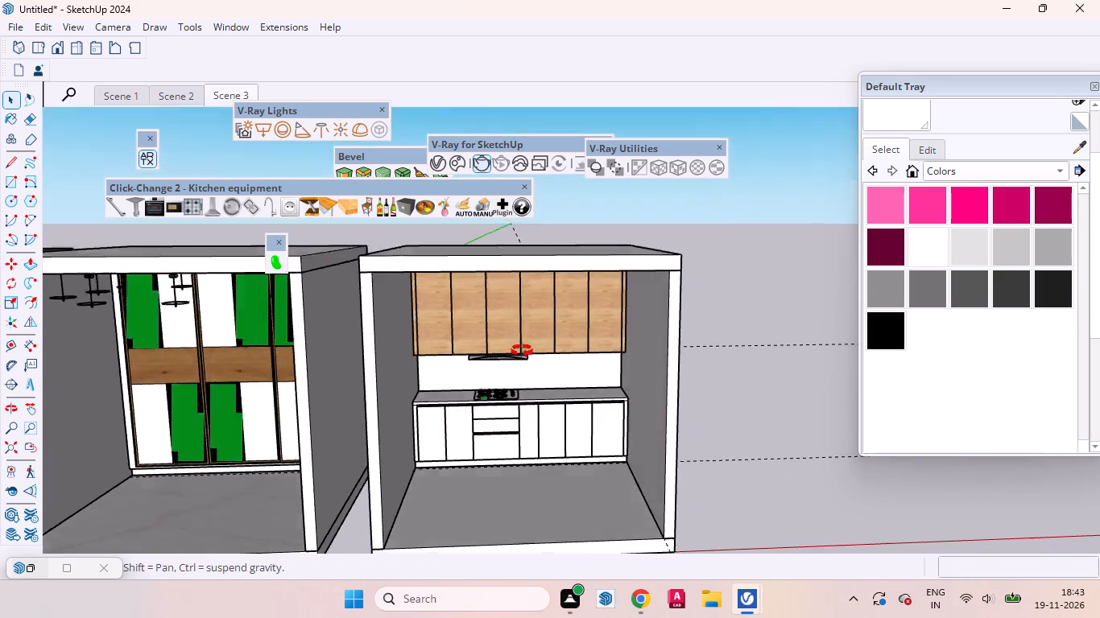
middle_click_drag(522, 351, 533, 370)
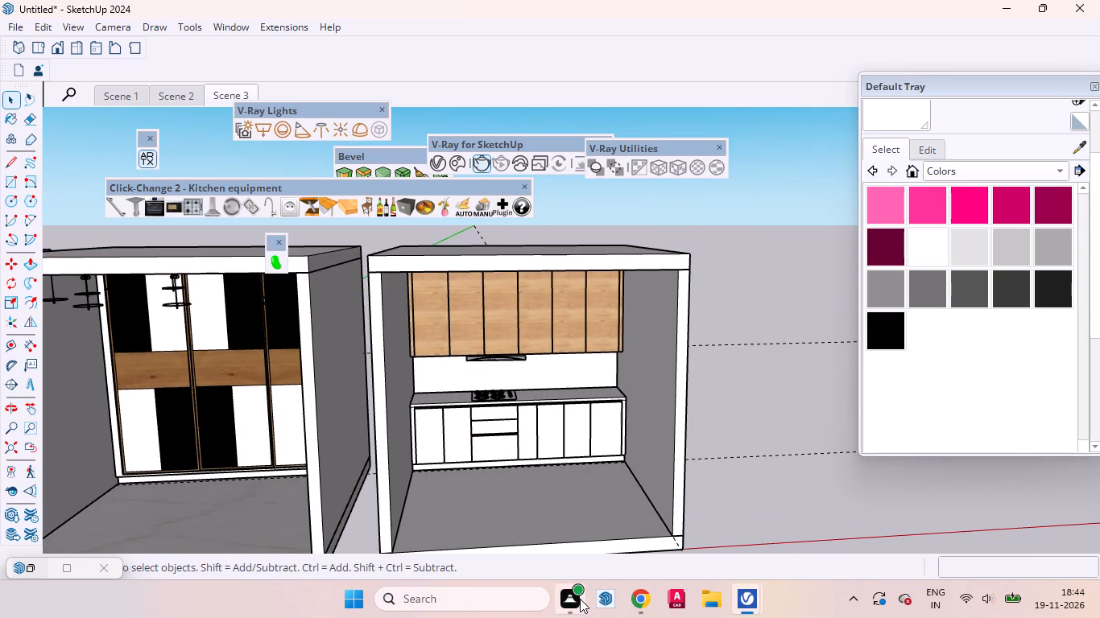
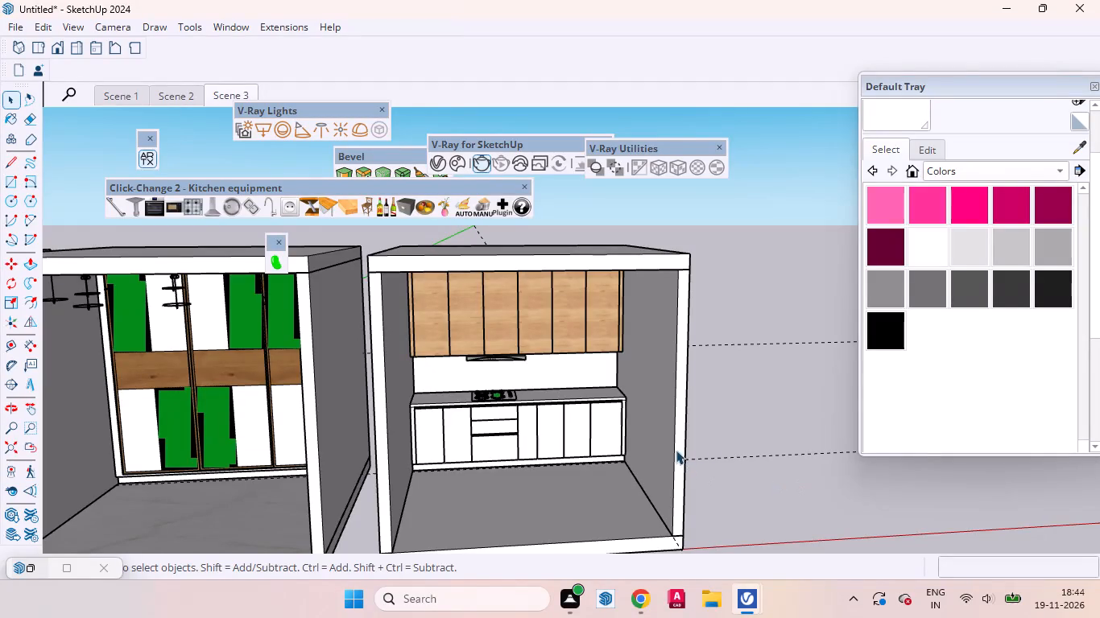
Recall Scene 3 and examine the hood's front and top where it meets the upper cabinets.
left_click(213, 97)
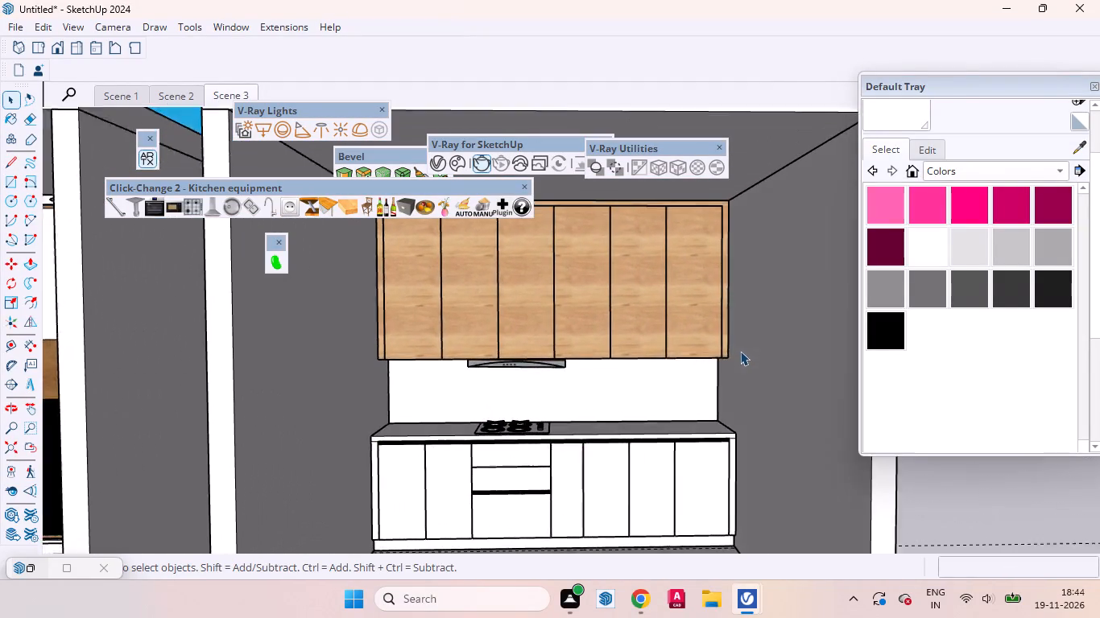
scroll(427, 290, "up", 3)
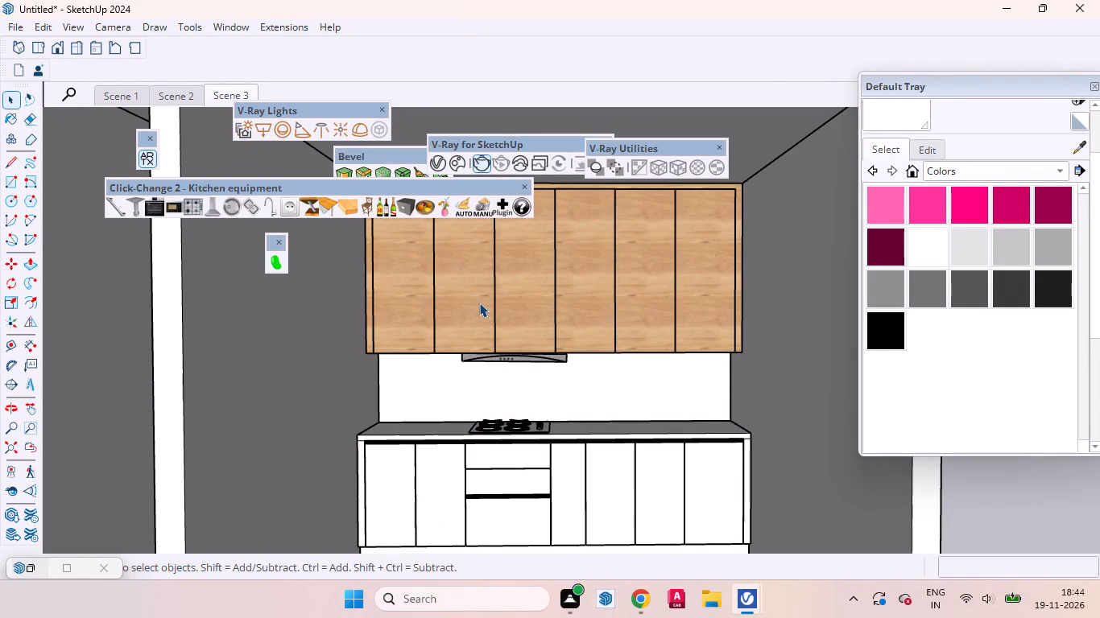
scroll(436, 332, "up", 8)
scroll(572, 343, "up", 8)
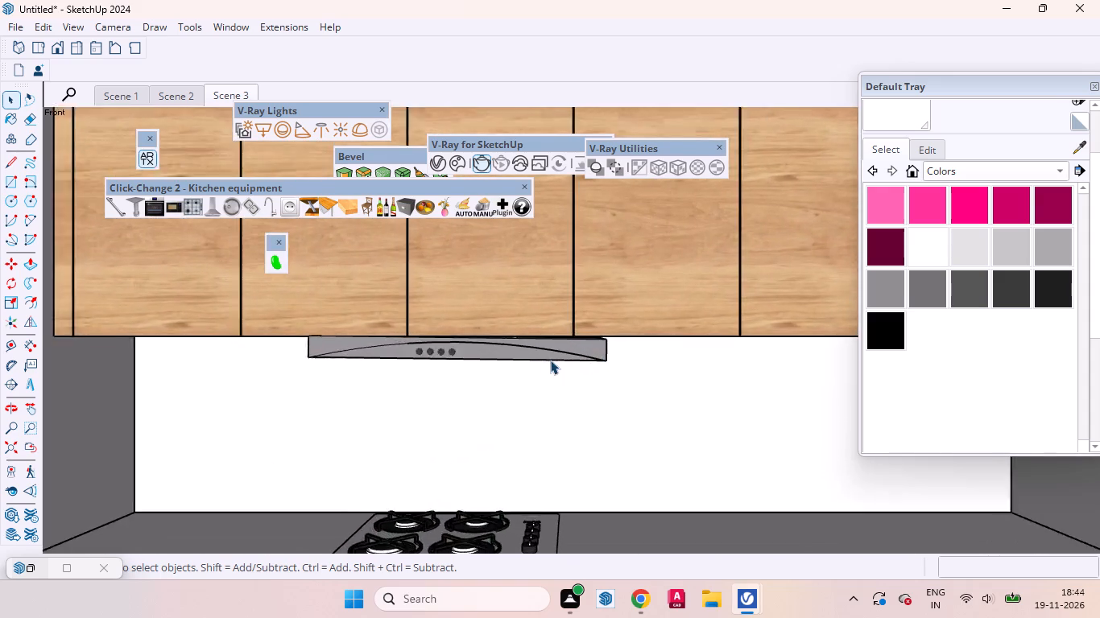
scroll(350, 328, "up", 7)
middle_click_drag(583, 373, 408, 451)
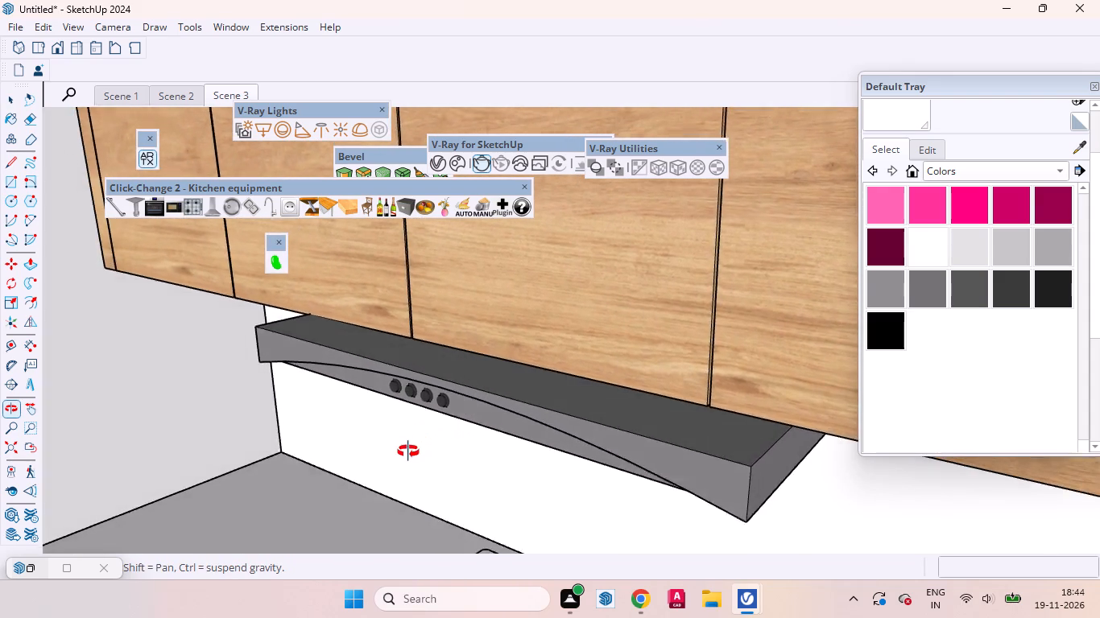
middle_click_drag(408, 451, 480, 372)
scroll(416, 369, "up", 8)
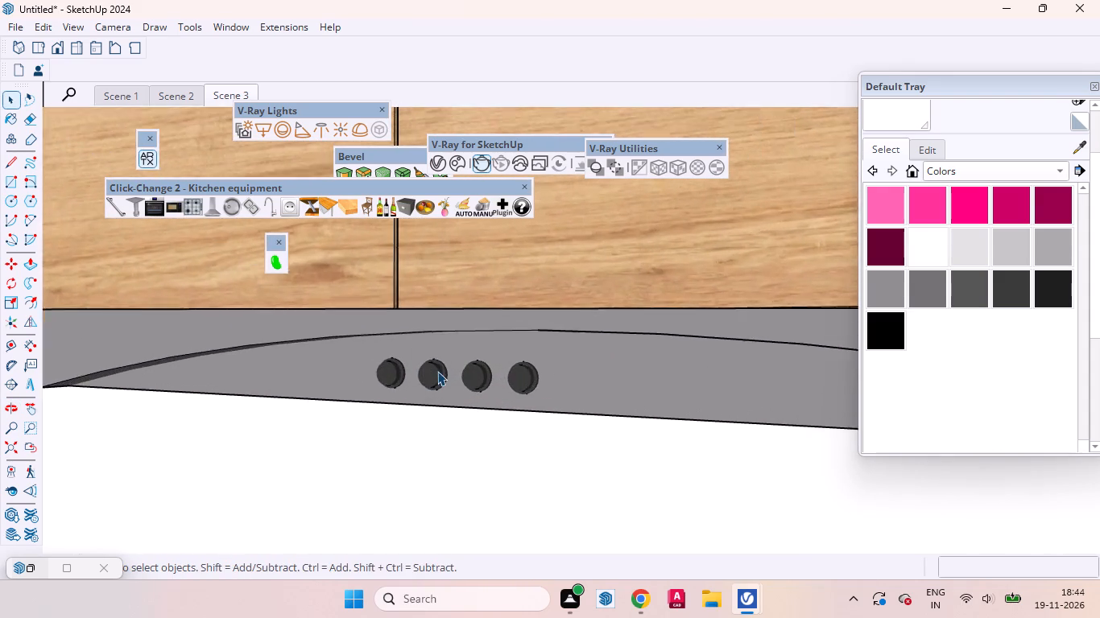
scroll(437, 371, "up", 4)
Open the range hood for editing and inspect the front faces and rings of its control knobs.
left_click(438, 371)
double_click(432, 377)
left_click(427, 379)
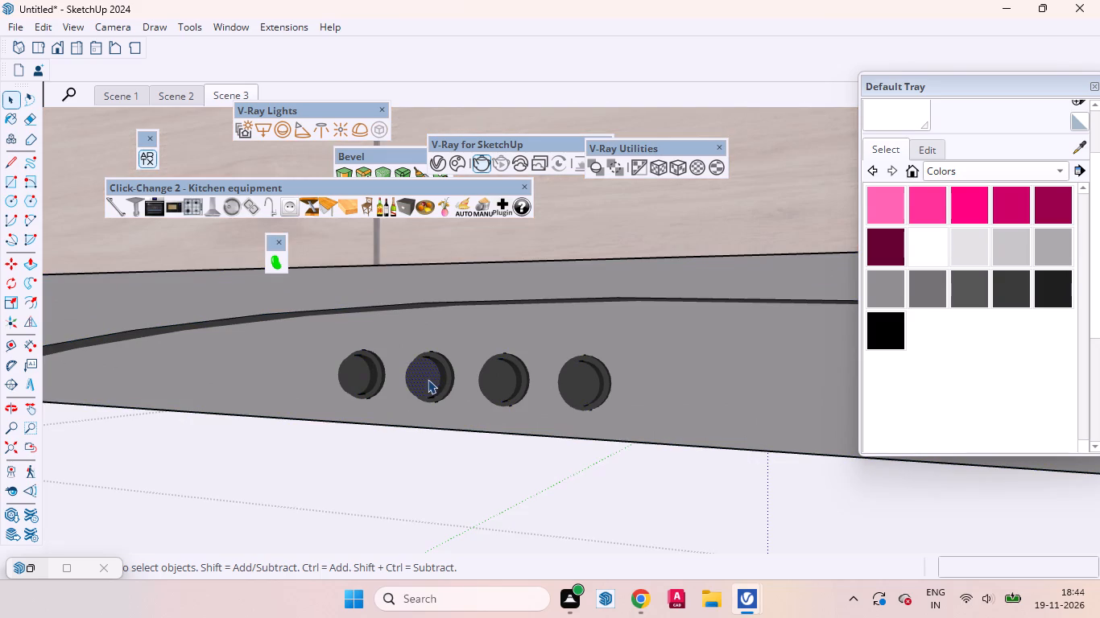
left_click(512, 378)
left_click(577, 384)
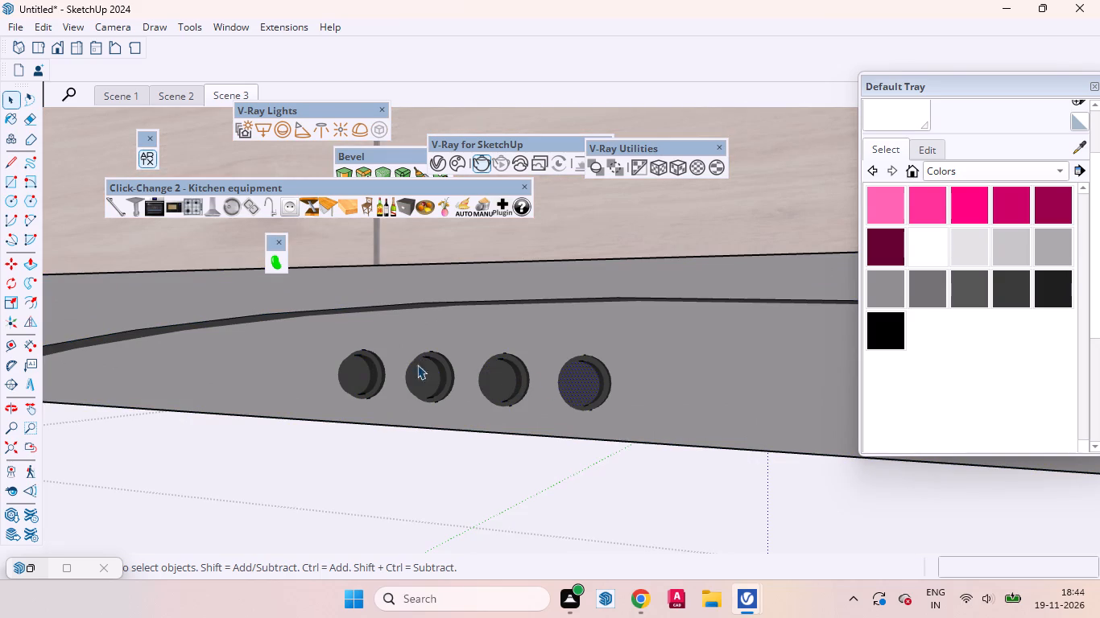
left_click(366, 365)
left_click(374, 361)
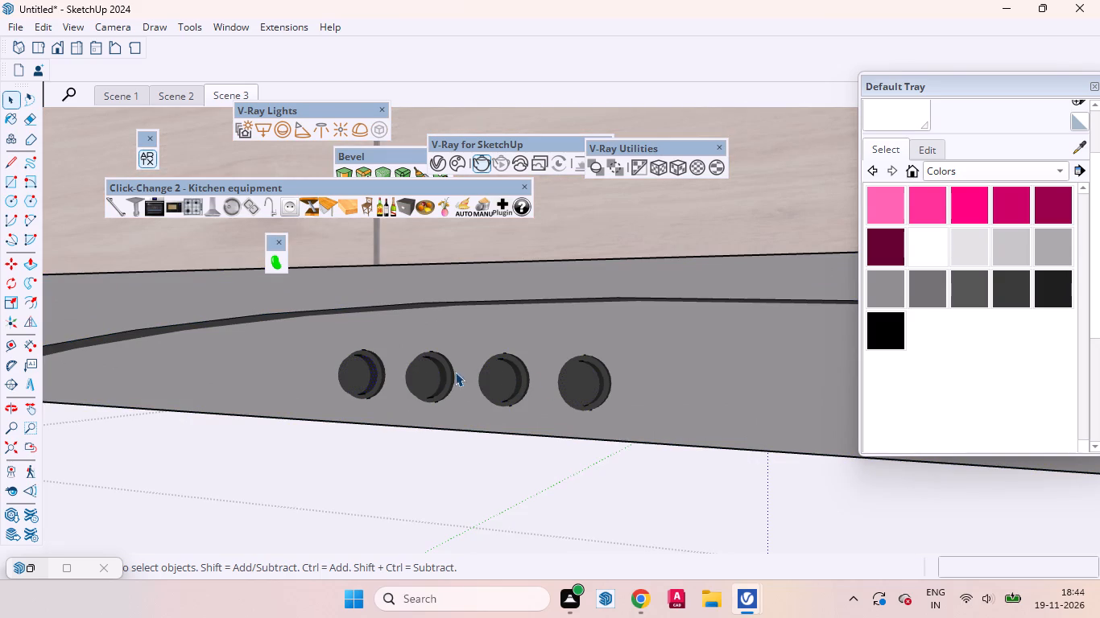
scroll(452, 377, "up", 9)
left_click(438, 361)
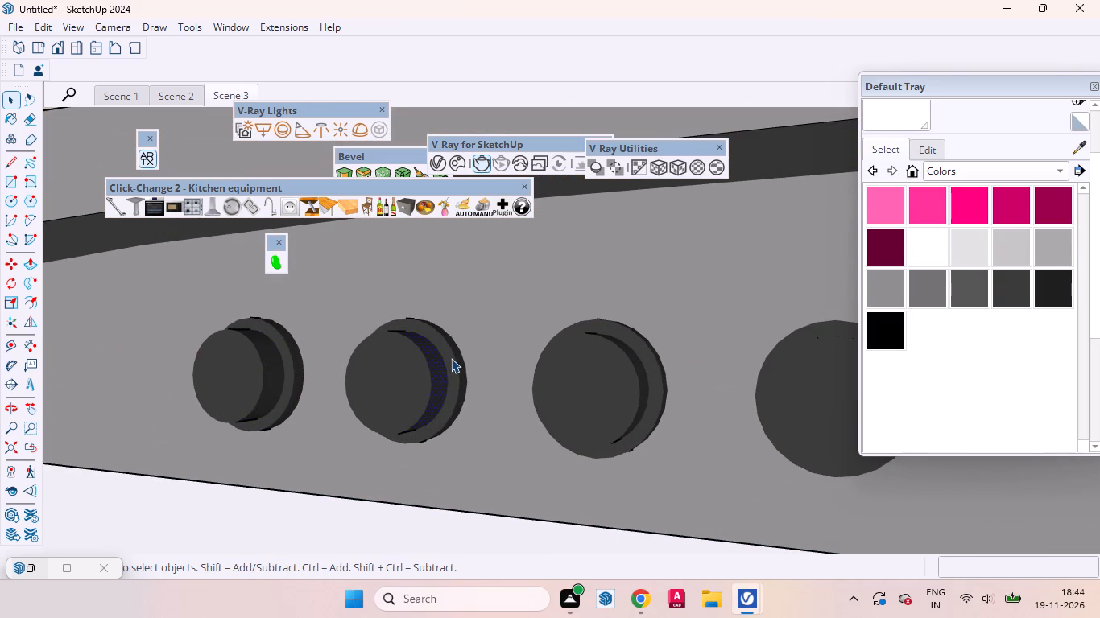
left_click(451, 358)
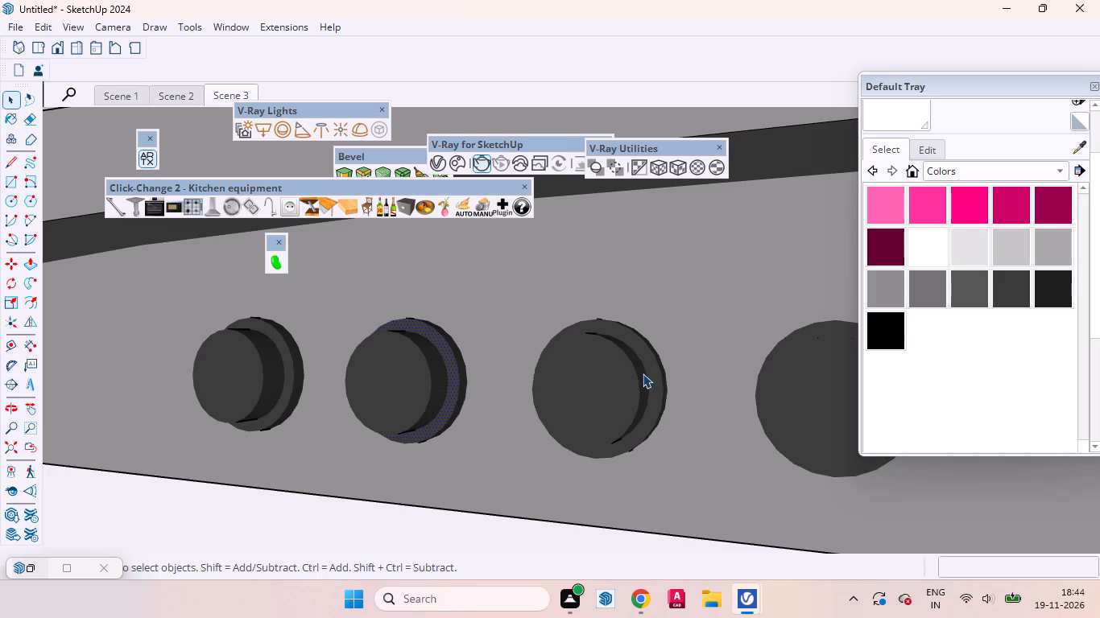
left_click(643, 373)
left_click(649, 372)
Inspect the side, ring and outer rim of the hood's end control knob, and close the hood.
scroll(610, 404, "down", 7)
scroll(755, 413, "up", 3)
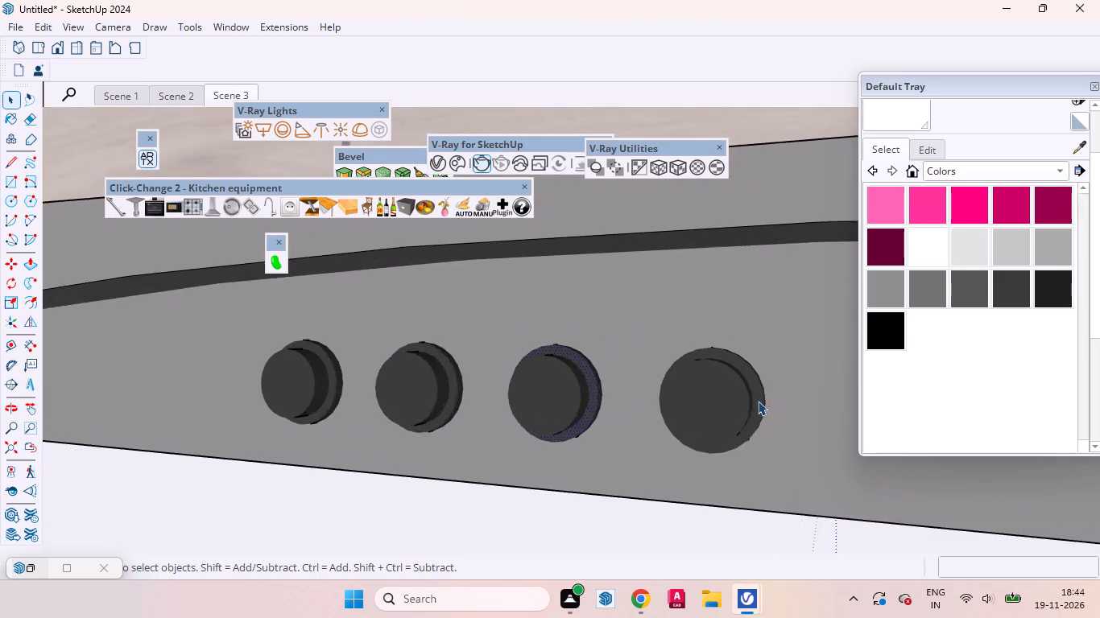
scroll(758, 401, "up", 10)
left_click(721, 369)
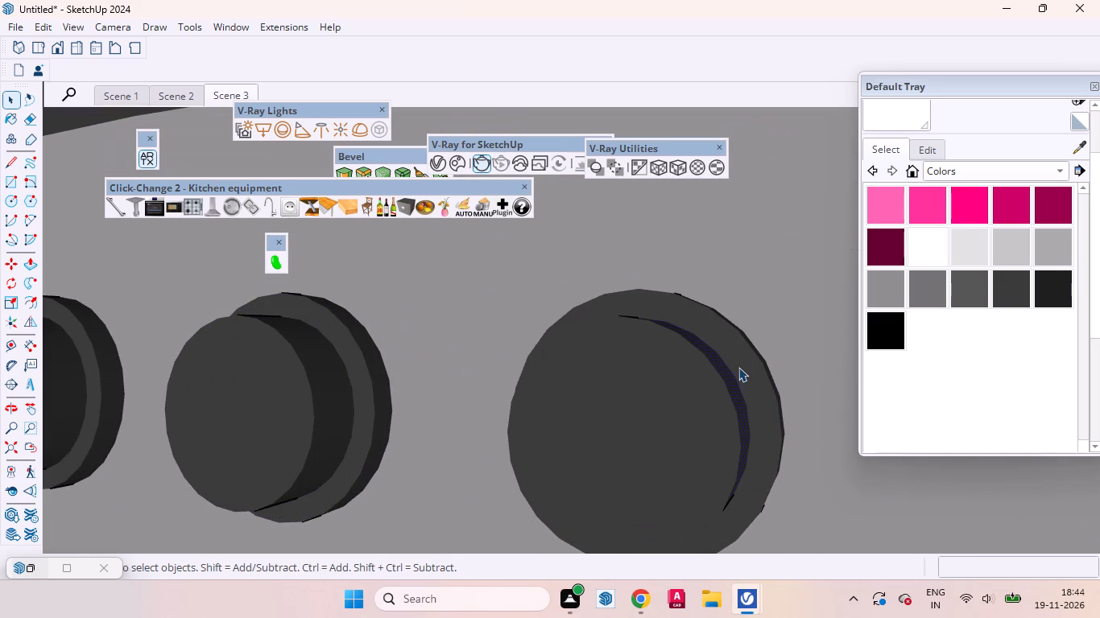
left_click(738, 367)
scroll(771, 379, "up", 2)
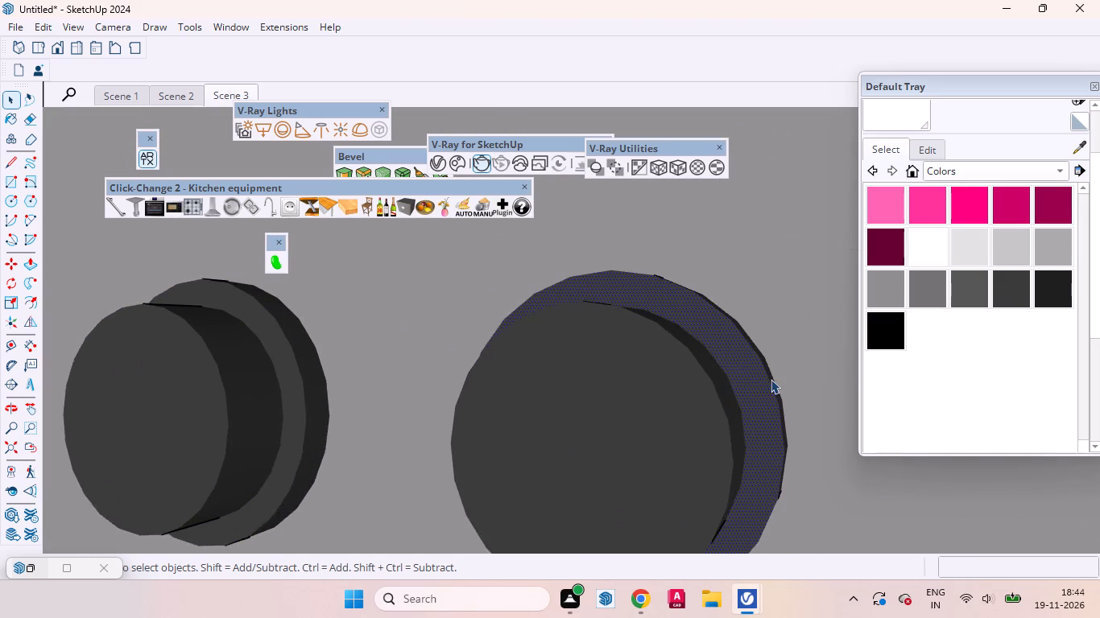
scroll(771, 379, "up", 2)
middle_click_drag(776, 388, 723, 470)
scroll(752, 358, "up", 3)
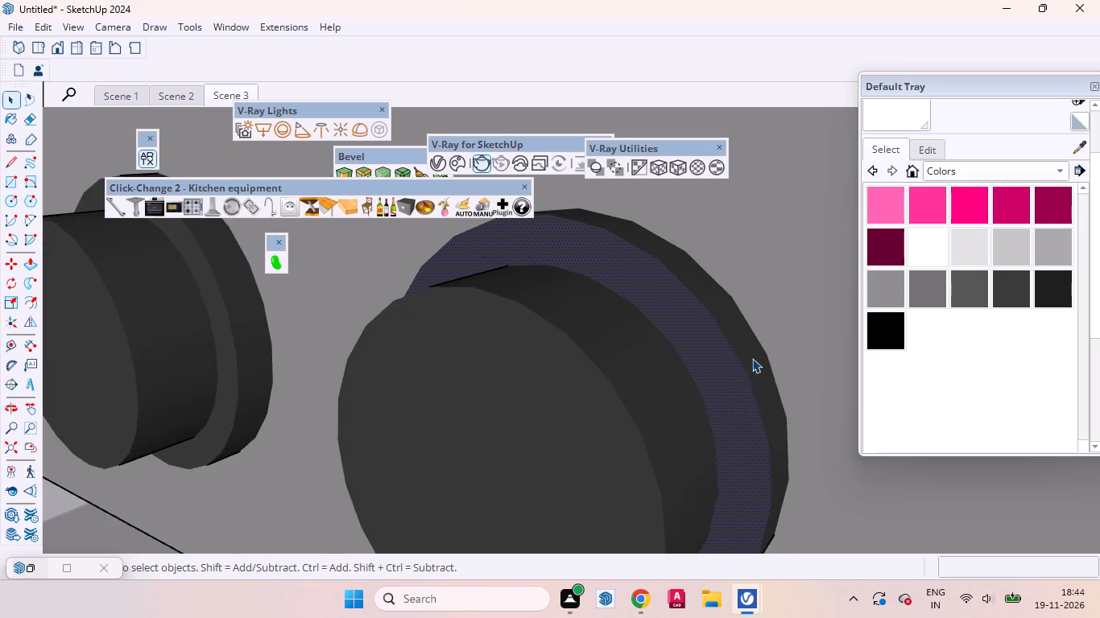
left_click(752, 357)
middle_click_drag(658, 395, 746, 381)
scroll(781, 355, "down", 11)
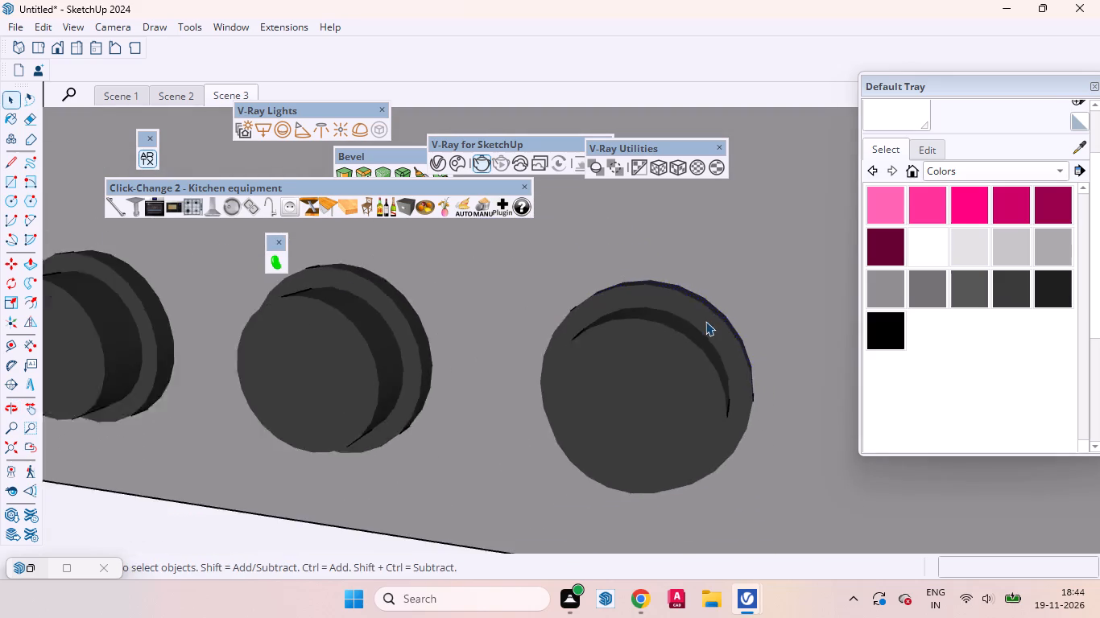
scroll(705, 321, "down", 20)
scroll(705, 321, "down", 5)
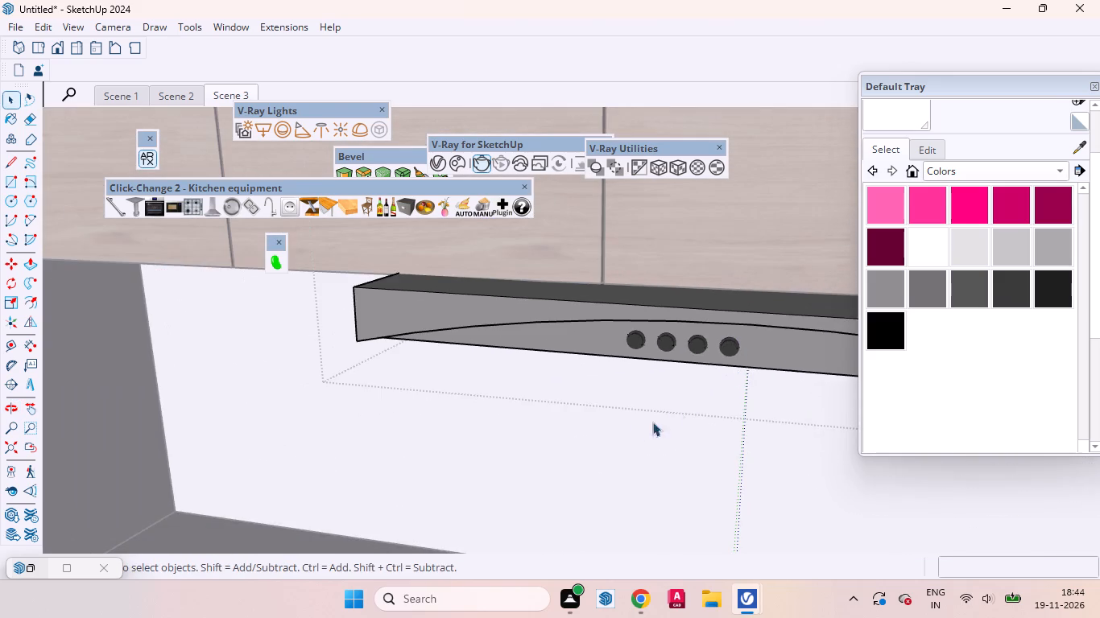
middle_click_drag(637, 426, 659, 402)
scroll(633, 410, "down", 18)
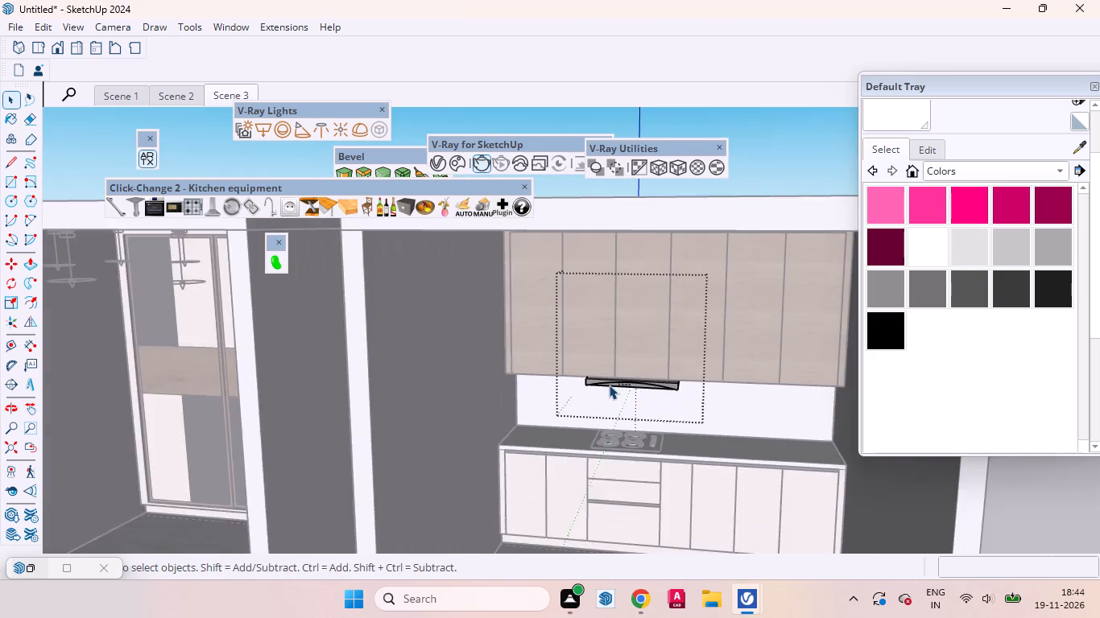
scroll(609, 385, "down", 8)
left_click(762, 417)
Examine the hood's underside, opening it to inspect the dark filter panel and closing it again.
scroll(603, 389, "up", 2)
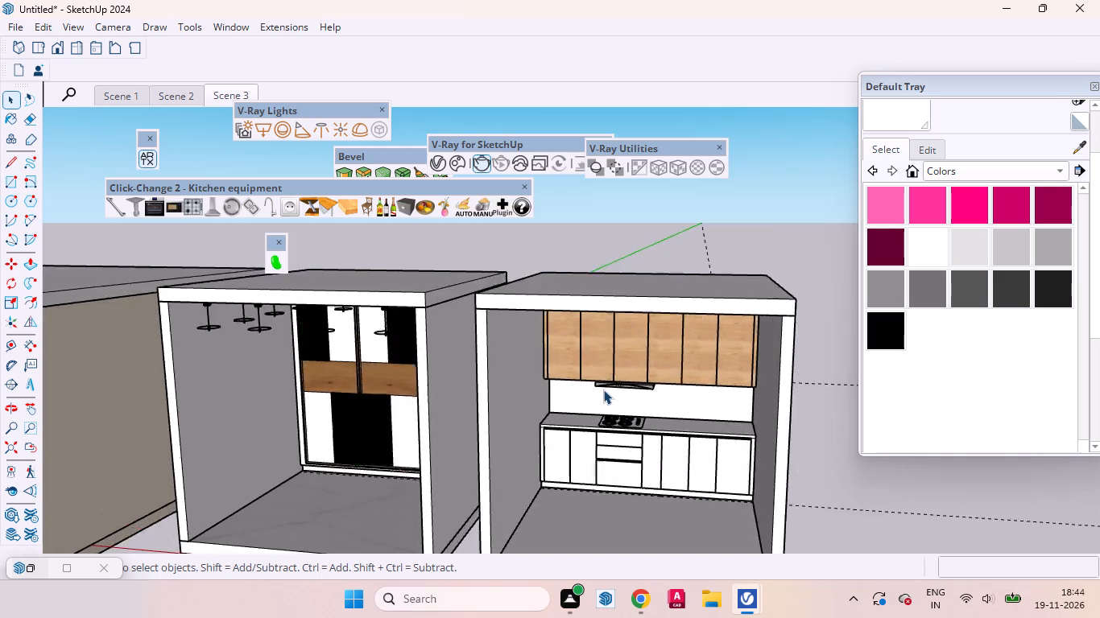
scroll(603, 389, "up", 15)
middle_click_drag(668, 400, 630, 340)
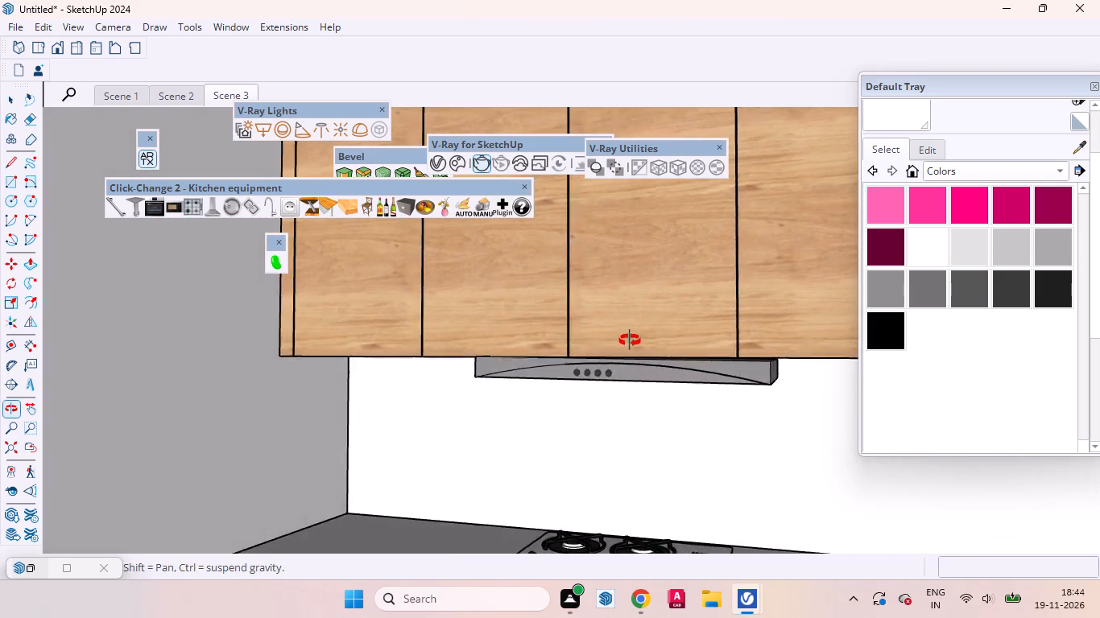
middle_click_drag(630, 340, 713, 253)
scroll(564, 340, "up", 11)
middle_click_drag(620, 353, 618, 332)
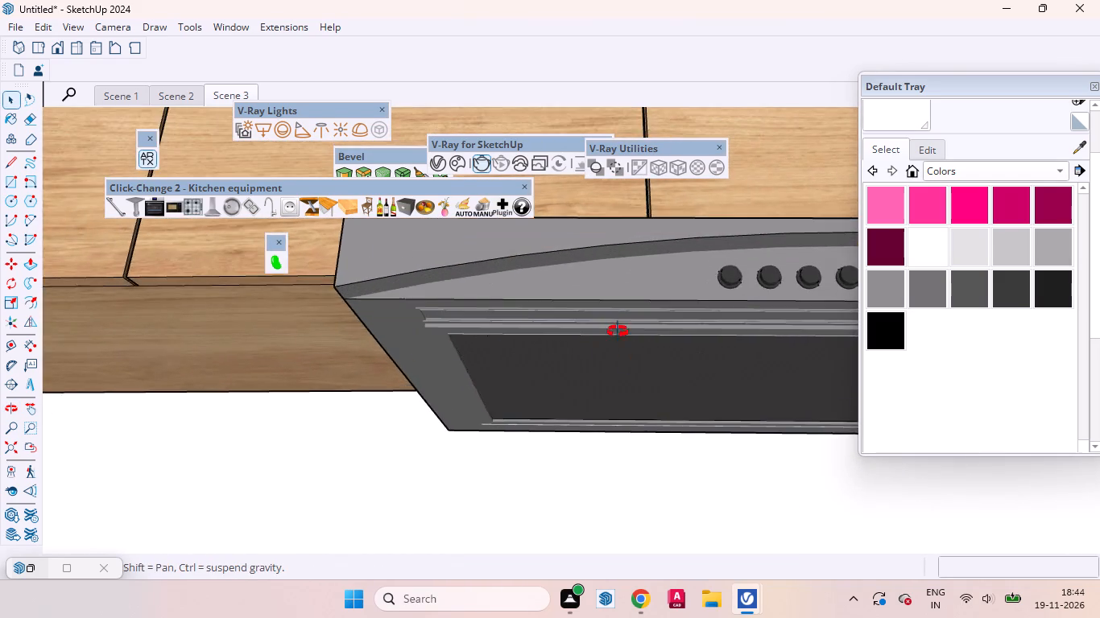
middle_click_drag(618, 332, 622, 254)
left_click(608, 319)
scroll(523, 398, "down", 4)
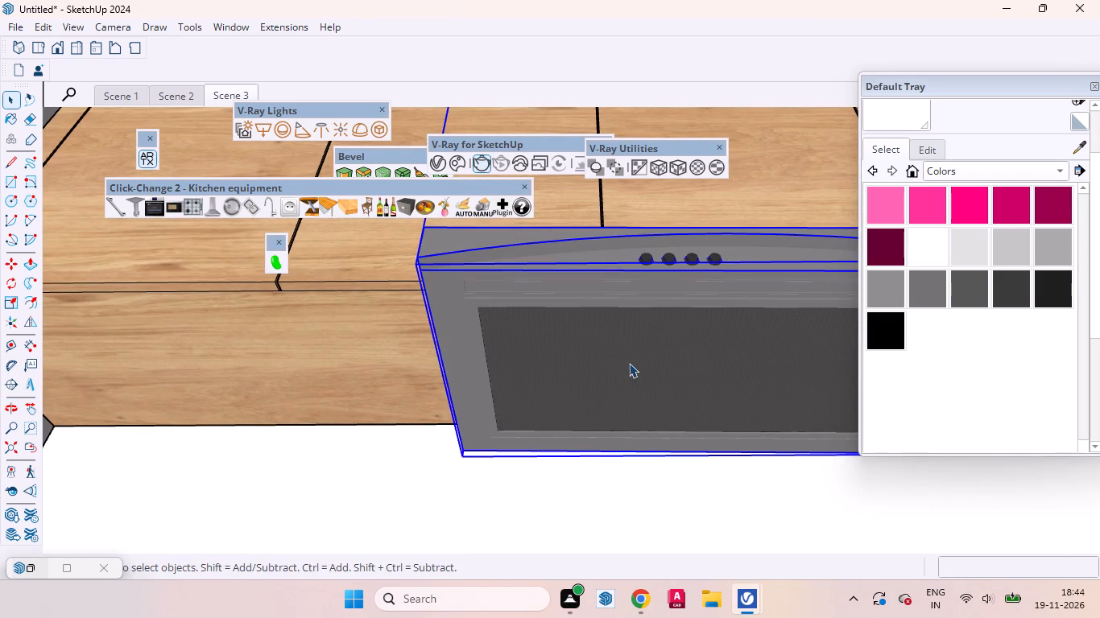
double_click(629, 363)
left_click(599, 367)
scroll(490, 391, "down", 8)
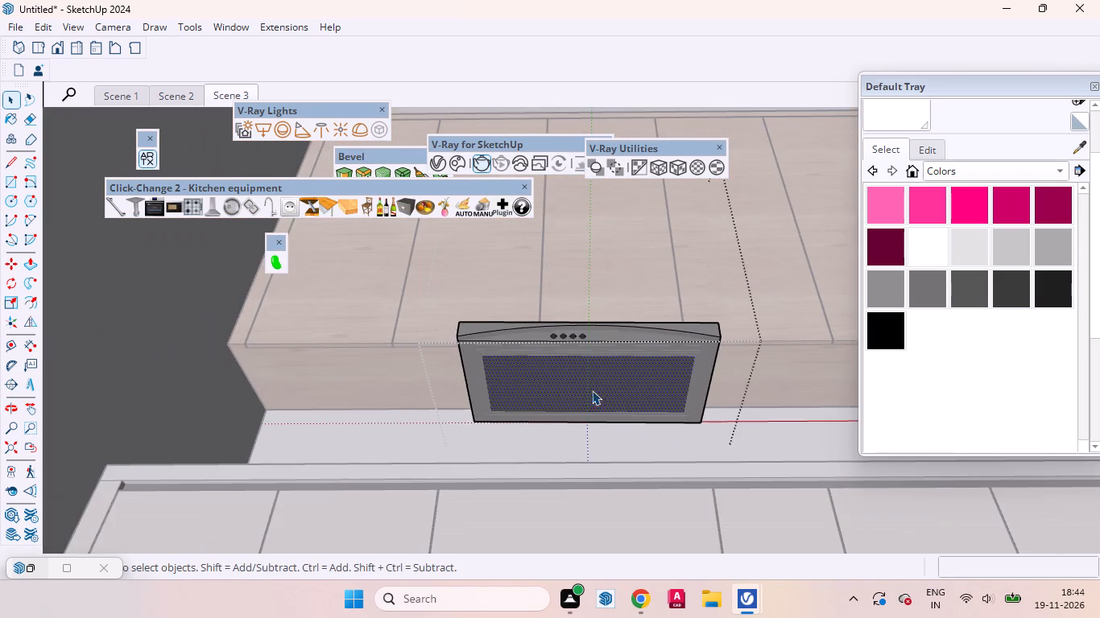
middle_click_drag(593, 397, 572, 529)
scroll(573, 465, "down", 17)
left_click(730, 350)
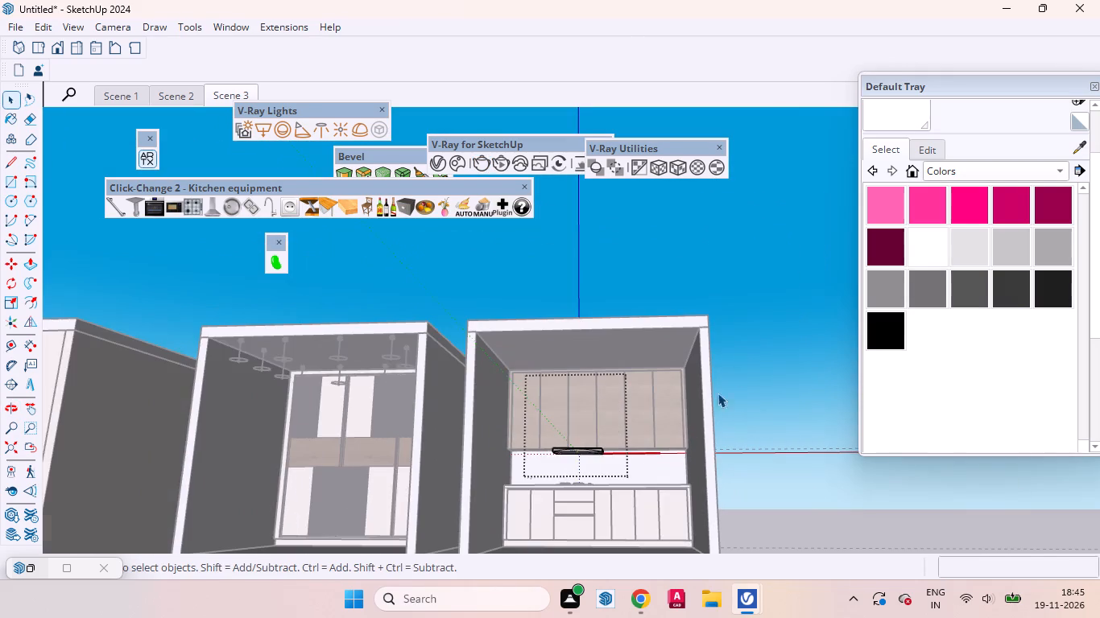
Examine how the hood lines up over the hob from the front and at an angle.
scroll(523, 449, "up", 3)
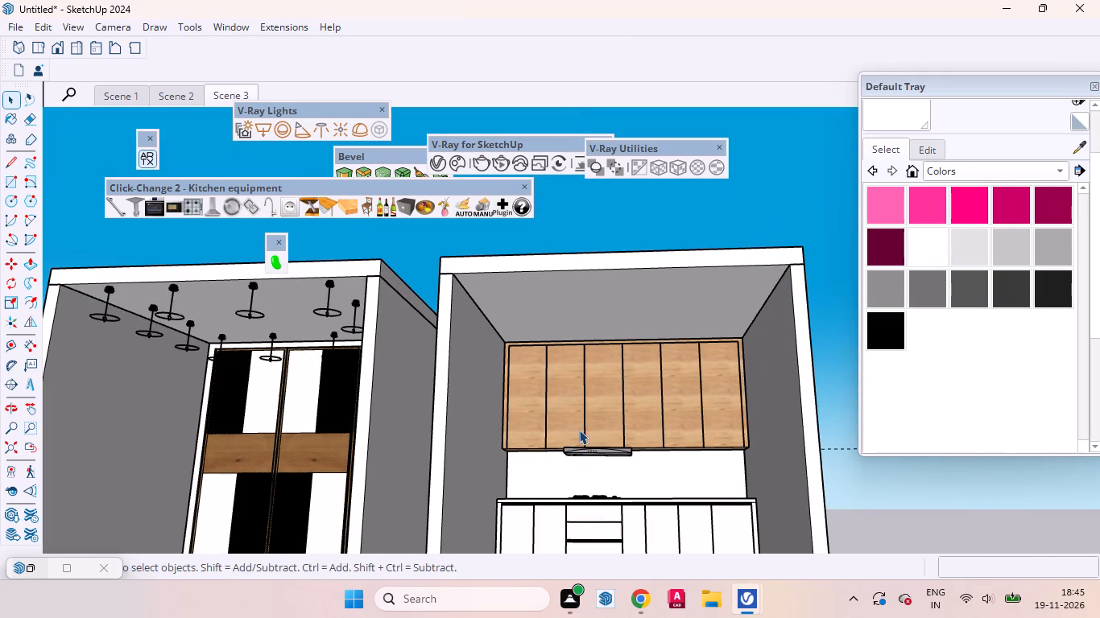
scroll(579, 430, "up", 2)
scroll(602, 469, "down", 2)
middle_click_drag(598, 501, 612, 560)
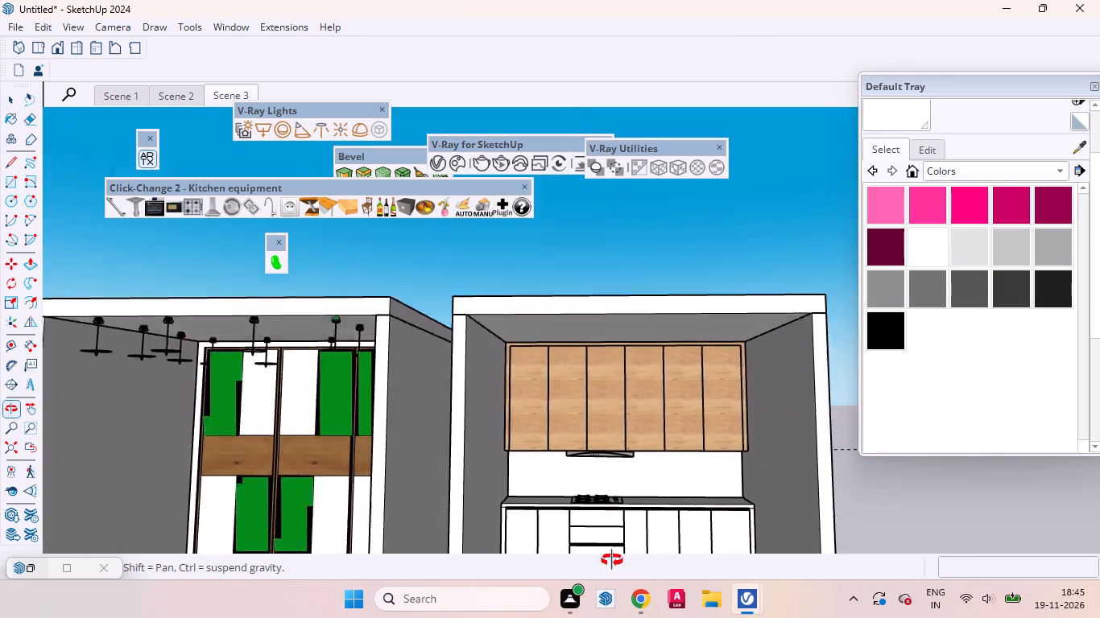
middle_click_drag(612, 560, 614, 560)
scroll(594, 474, "up", 12)
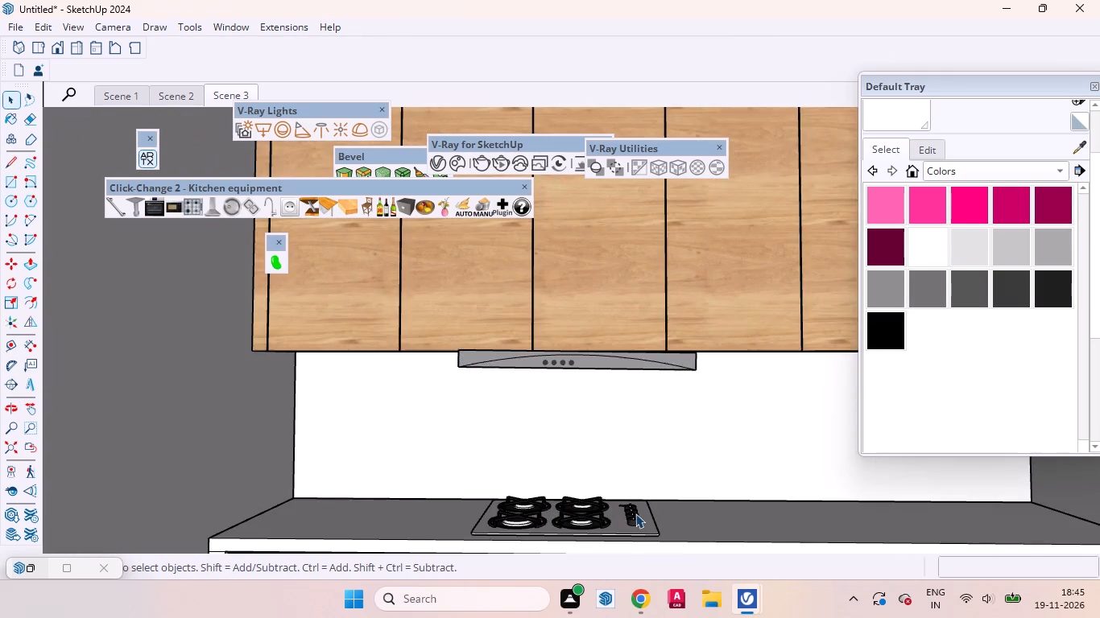
scroll(635, 513, "up", 1)
middle_click_drag(635, 515, 482, 608)
scroll(527, 513, "up", 3)
scroll(557, 480, "down", 3)
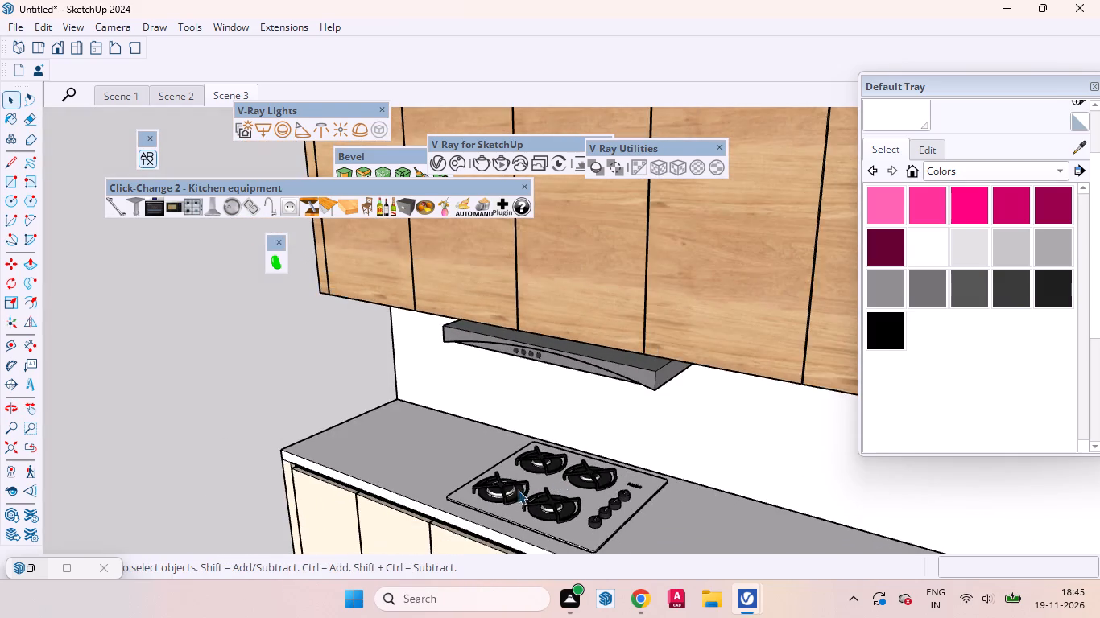
middle_click_drag(483, 504, 585, 494)
scroll(580, 461, "down", 3)
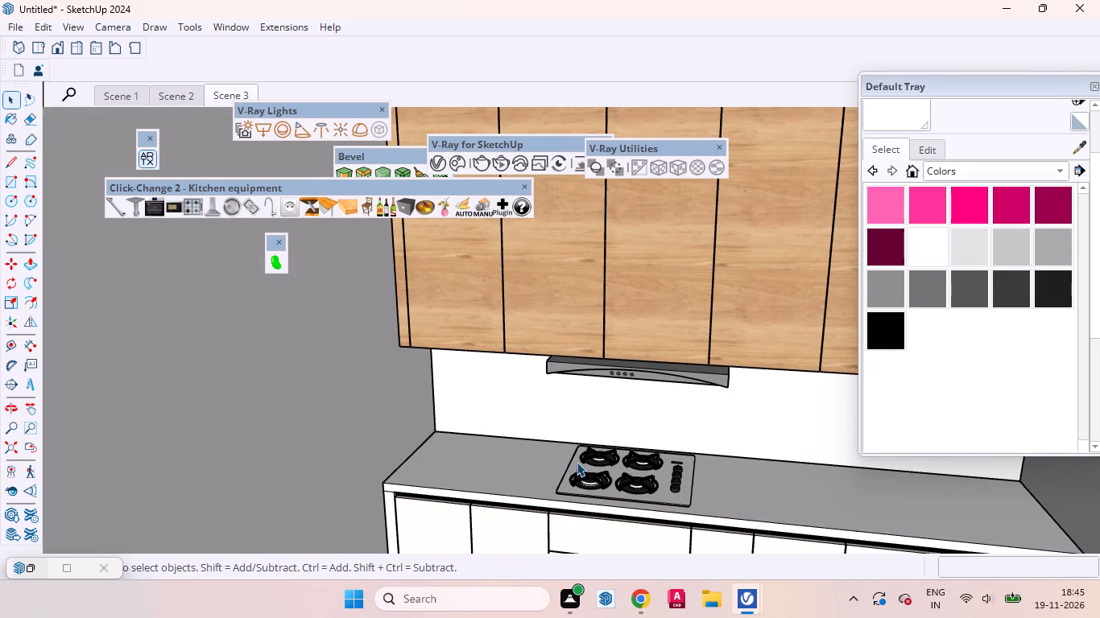
scroll(524, 426, "up", 2)
scroll(404, 332, "up", 2)
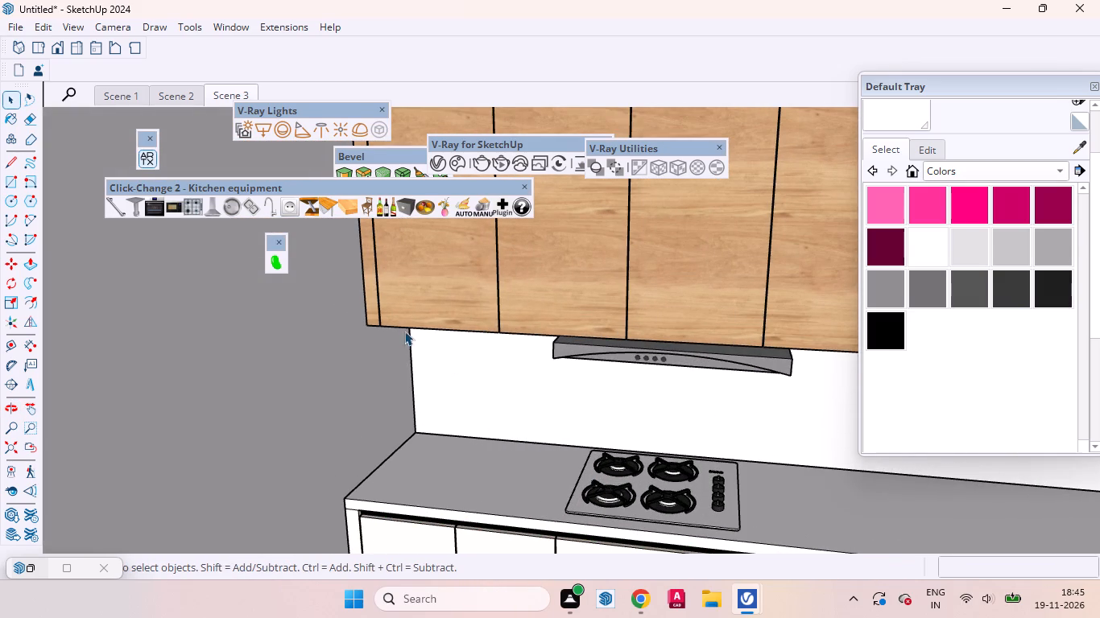
Open the wall cabinet group and Push/Pull the front face of its narrow end strip by 18 mm.
scroll(404, 331, "up", 13)
middle_click_drag(384, 343, 365, 220)
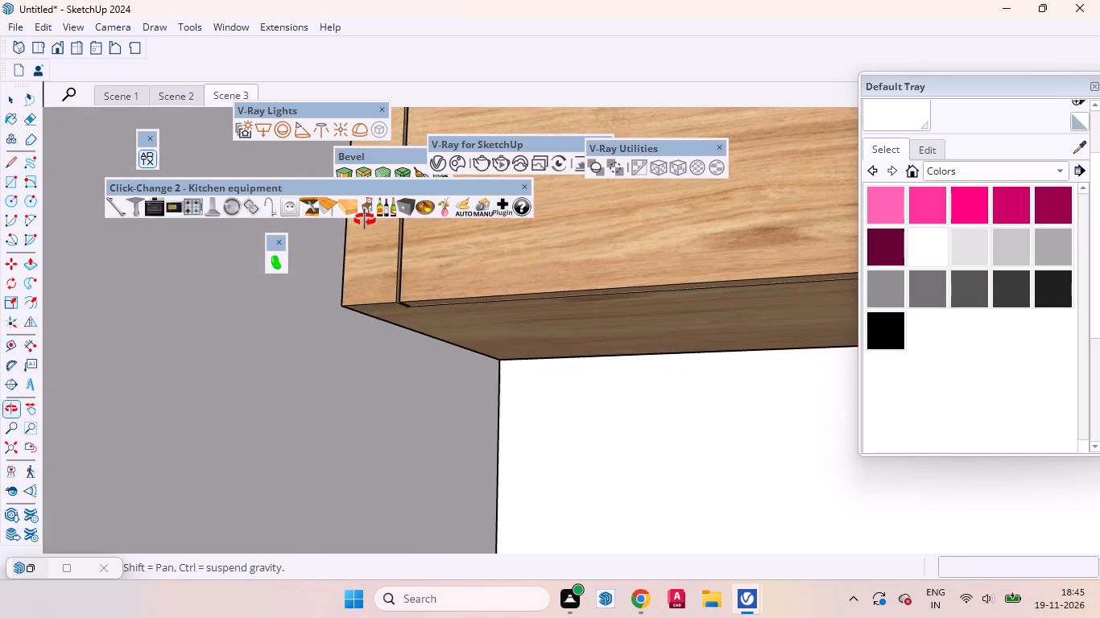
middle_click_drag(365, 220, 367, 227)
scroll(473, 457, "down", 3)
scroll(376, 295, "up", 6)
left_click(423, 300)
triple_click(421, 319)
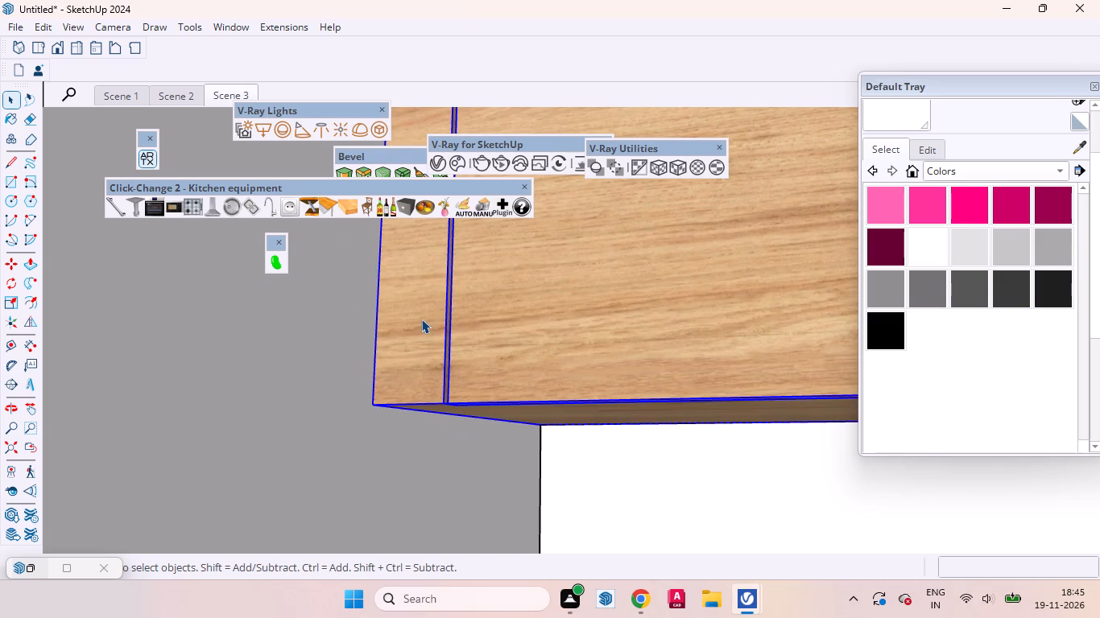
middle_click_drag(428, 318, 438, 256)
left_click(432, 294)
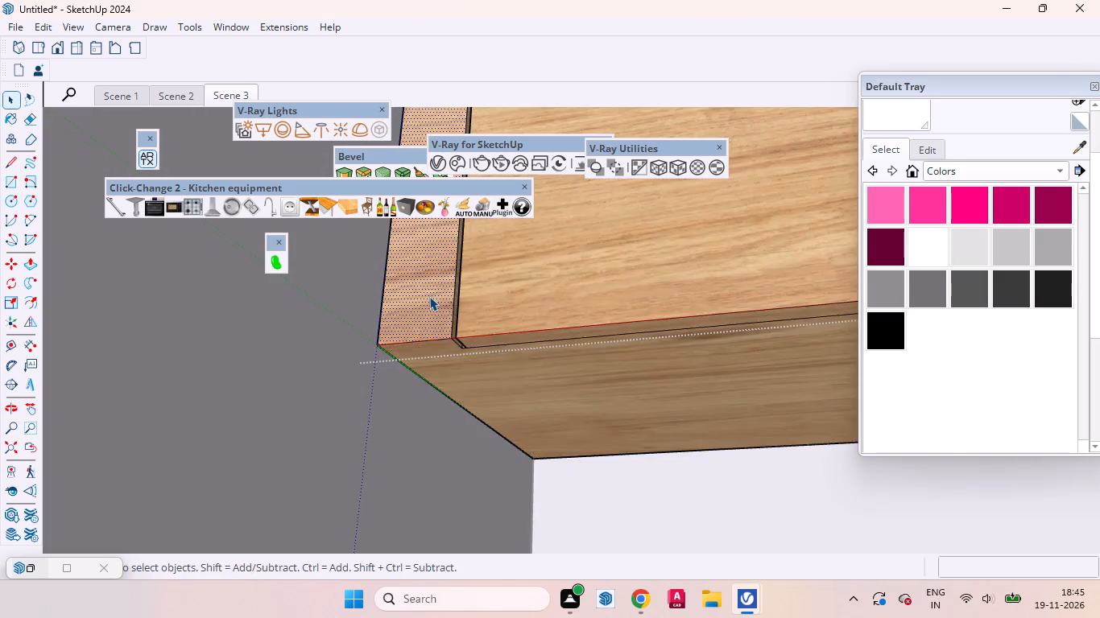
scroll(429, 296, "up", 5)
key("p")
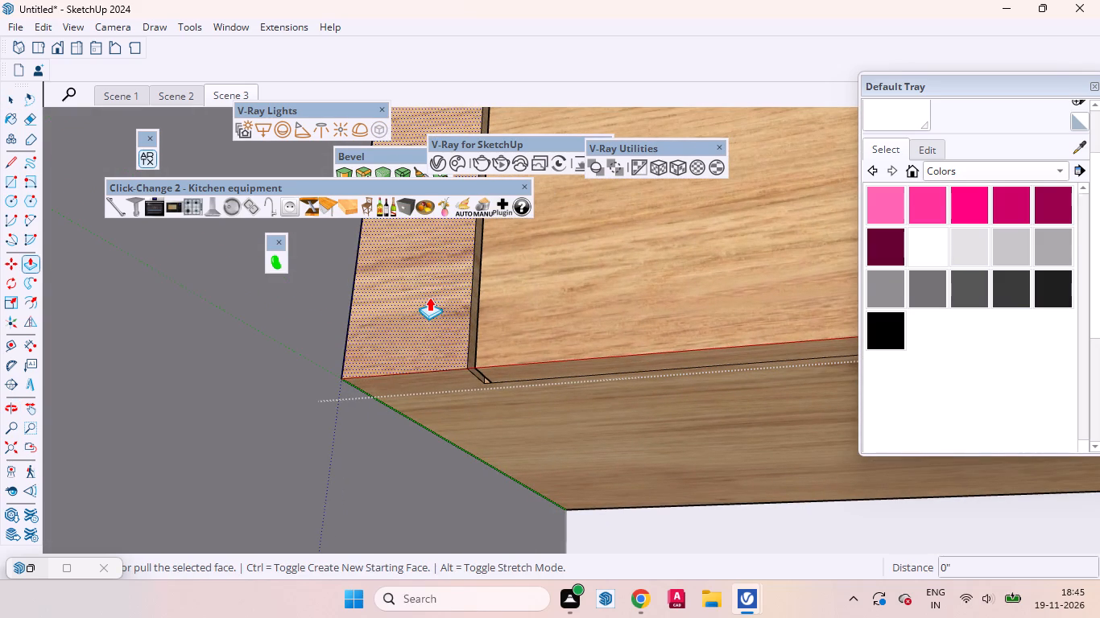
left_click(429, 297)
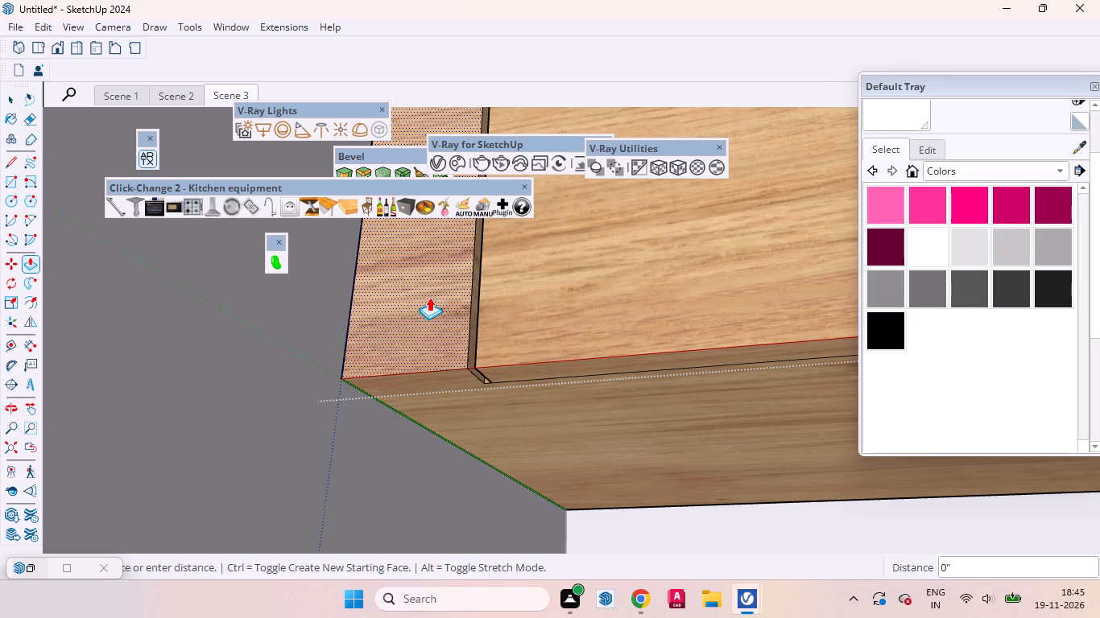
left_click(429, 297)
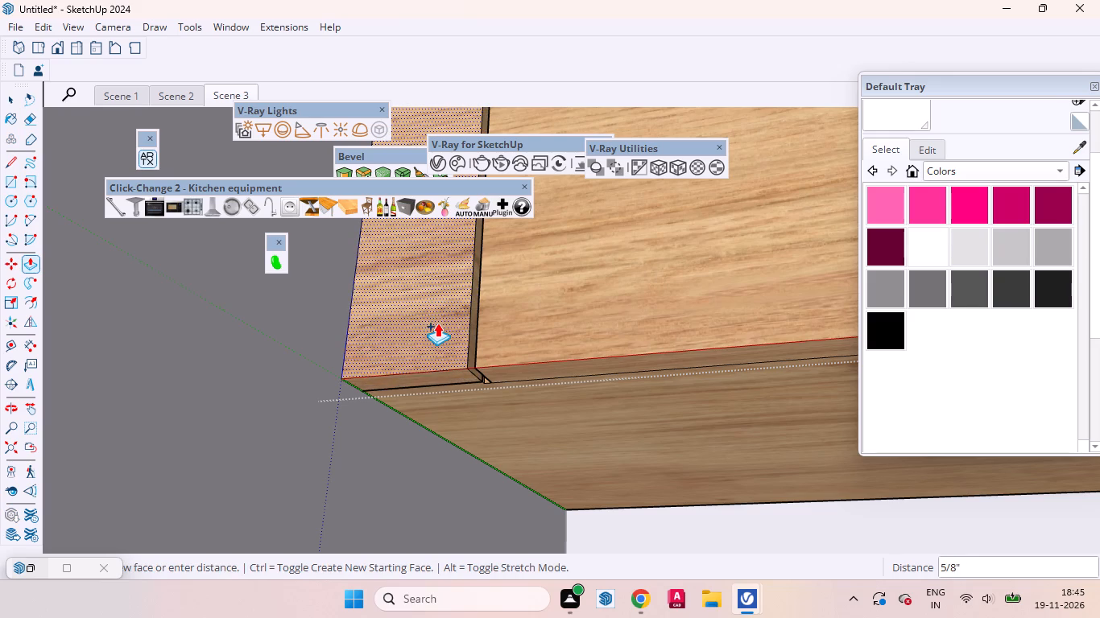
key("1")
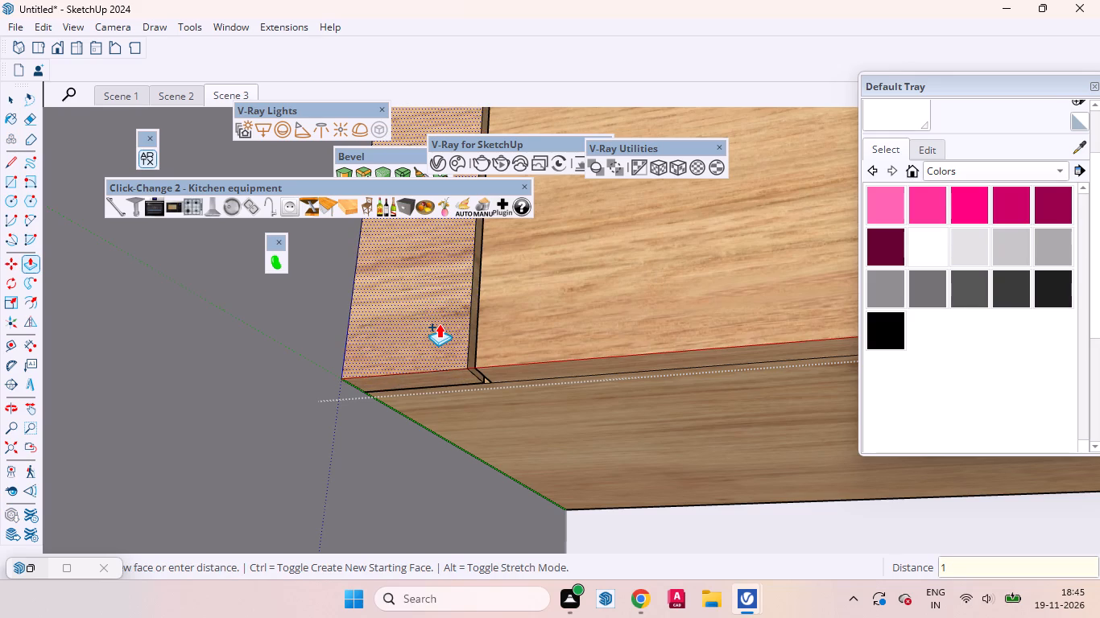
key("8")
type("mm")
key("Return")
key("space")
Inspect the strip's underside, the adjoining door's front and the side faces of the gap between them, and close the cabinet group.
left_click(452, 377)
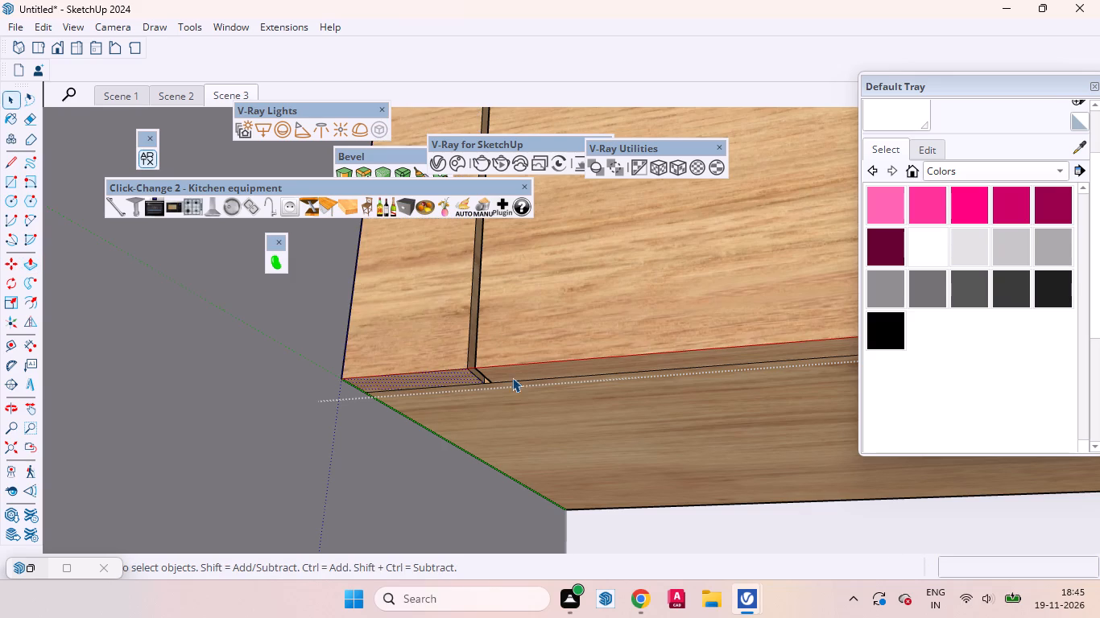
left_click(525, 377)
left_click(515, 354)
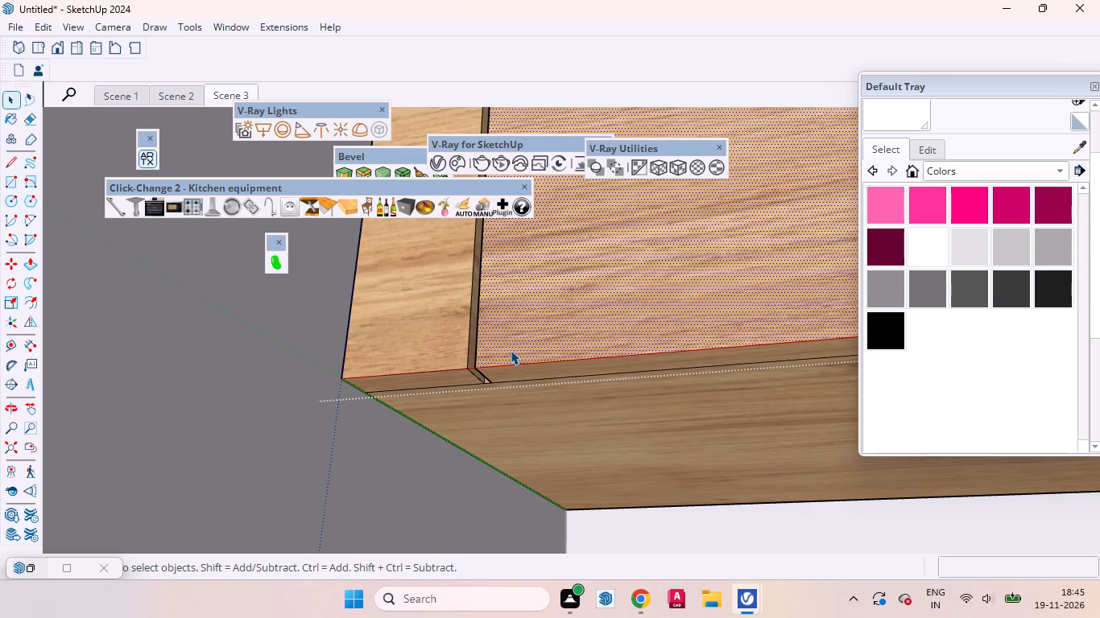
scroll(498, 344, "up", 9)
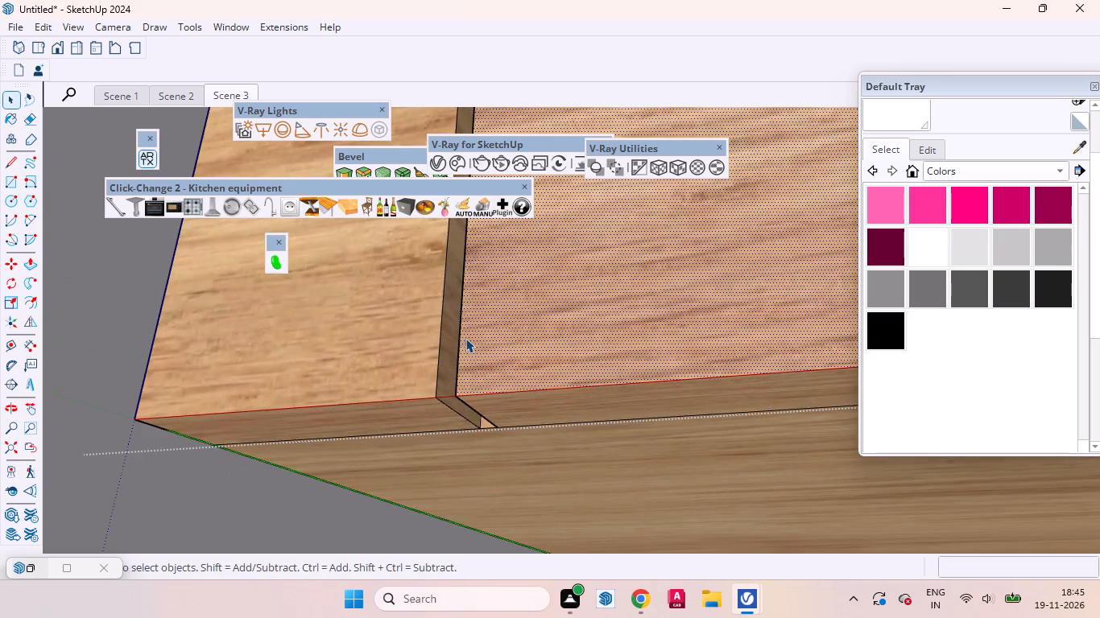
left_click(451, 330)
middle_click_drag(466, 349, 667, 390)
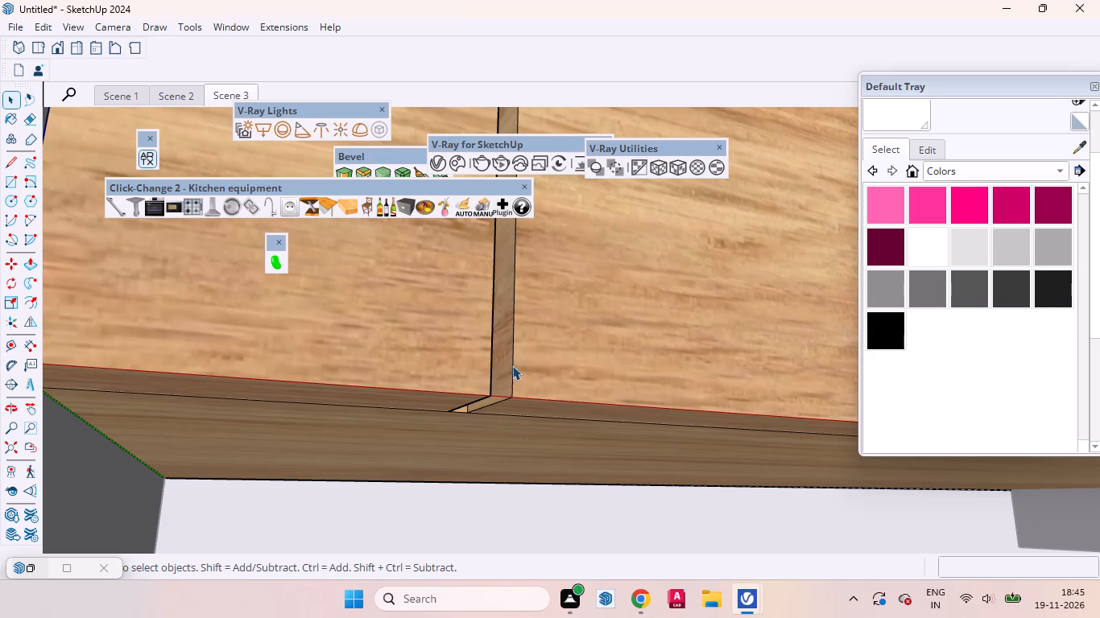
left_click(503, 357)
middle_click_drag(538, 373, 471, 376)
scroll(426, 406, "down", 8)
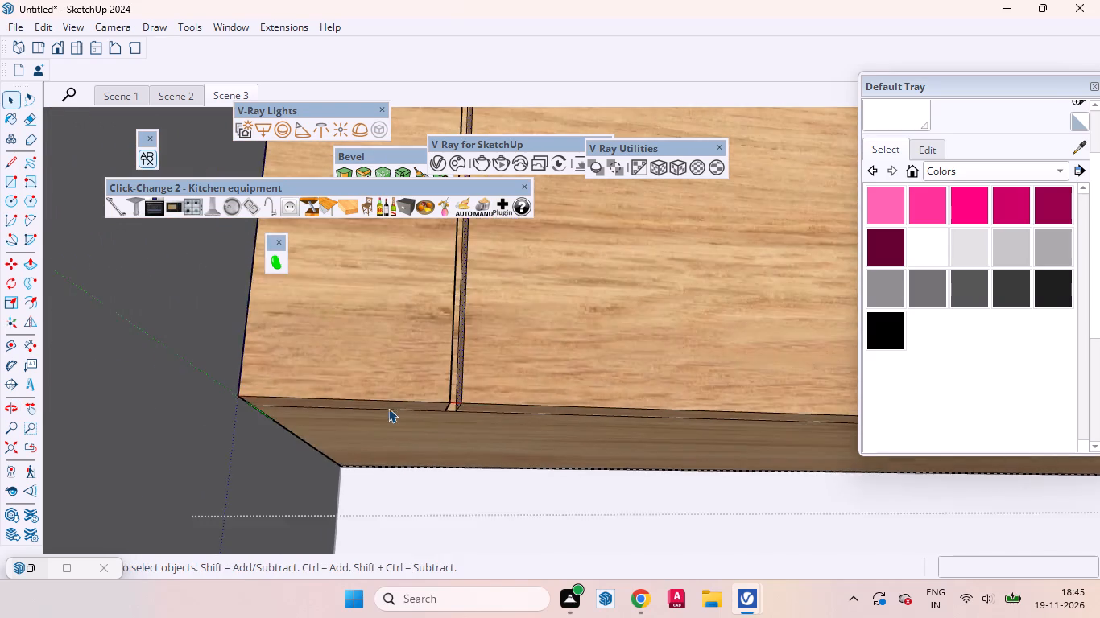
scroll(388, 408, "down", 2)
scroll(388, 409, "up", 1)
scroll(388, 418, "down", 20)
scroll(388, 418, "down", 9)
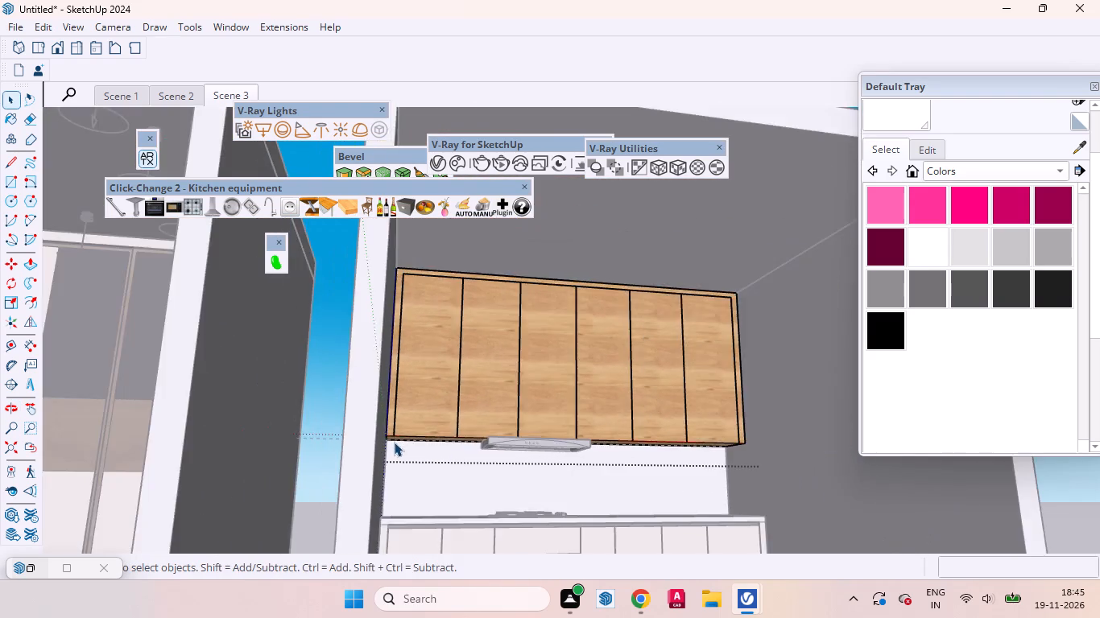
scroll(394, 442, "down", 9)
double_click(668, 391)
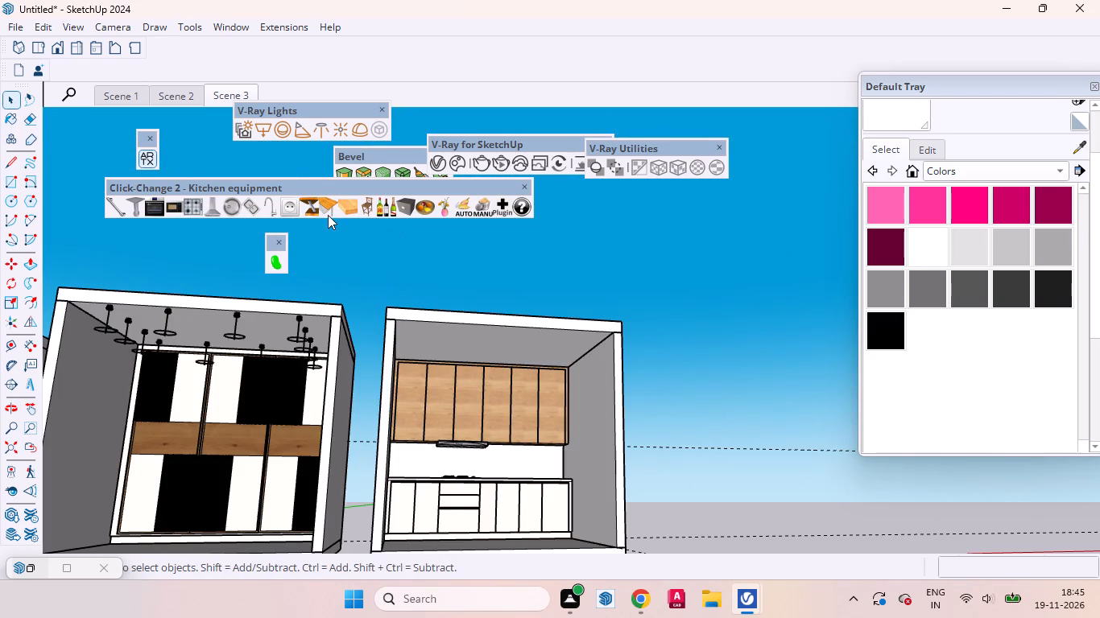
Restore Scene 3 and move the range hood about 1/16" down, from its upper edge to the wall cabinets' lower front edge.
left_click(225, 98)
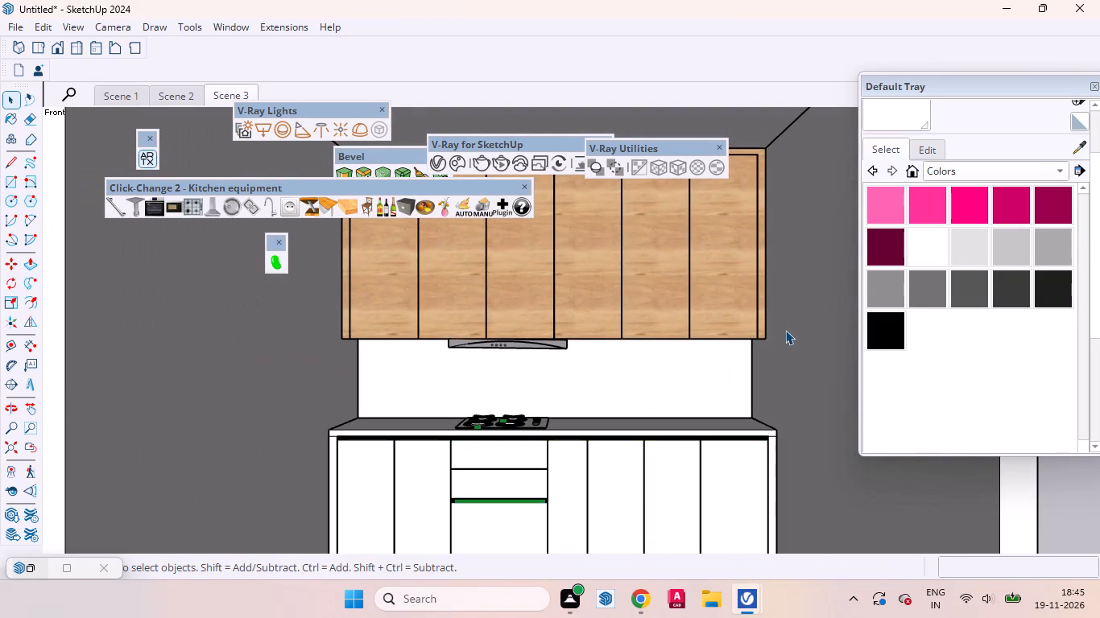
scroll(424, 314, "up", 12)
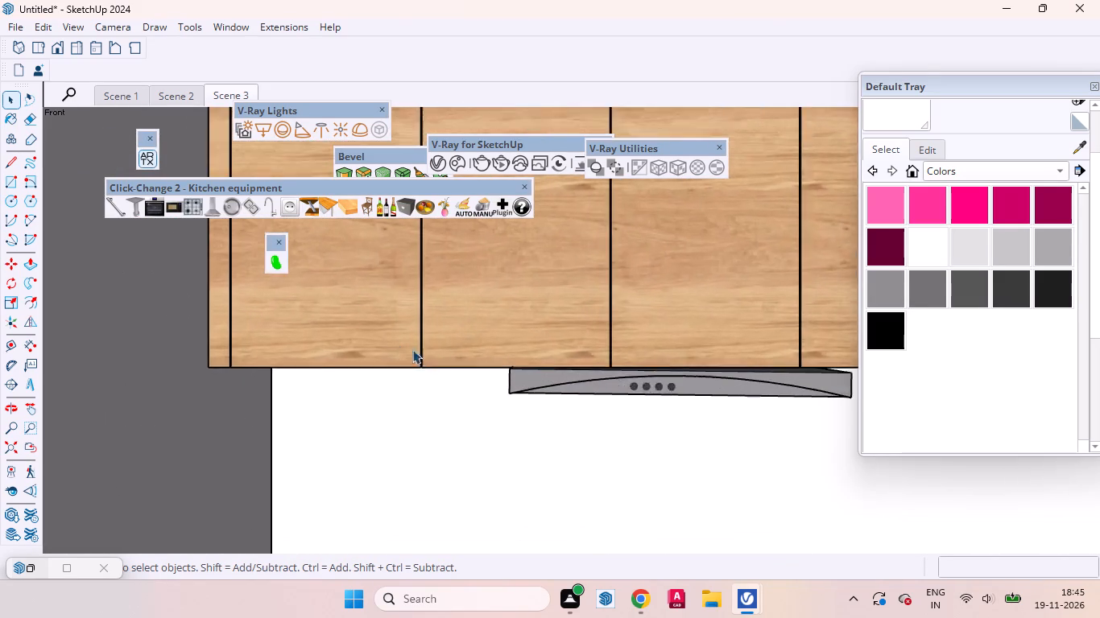
scroll(412, 349, "up", 17)
middle_click_drag(424, 386, 408, 296)
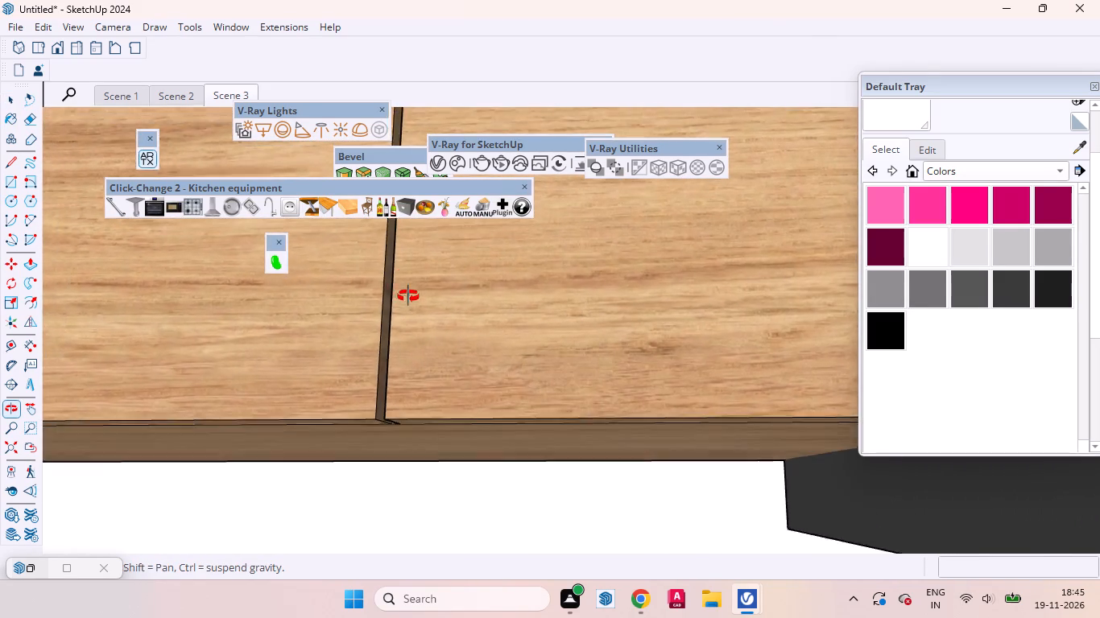
middle_click_drag(408, 296, 643, 322)
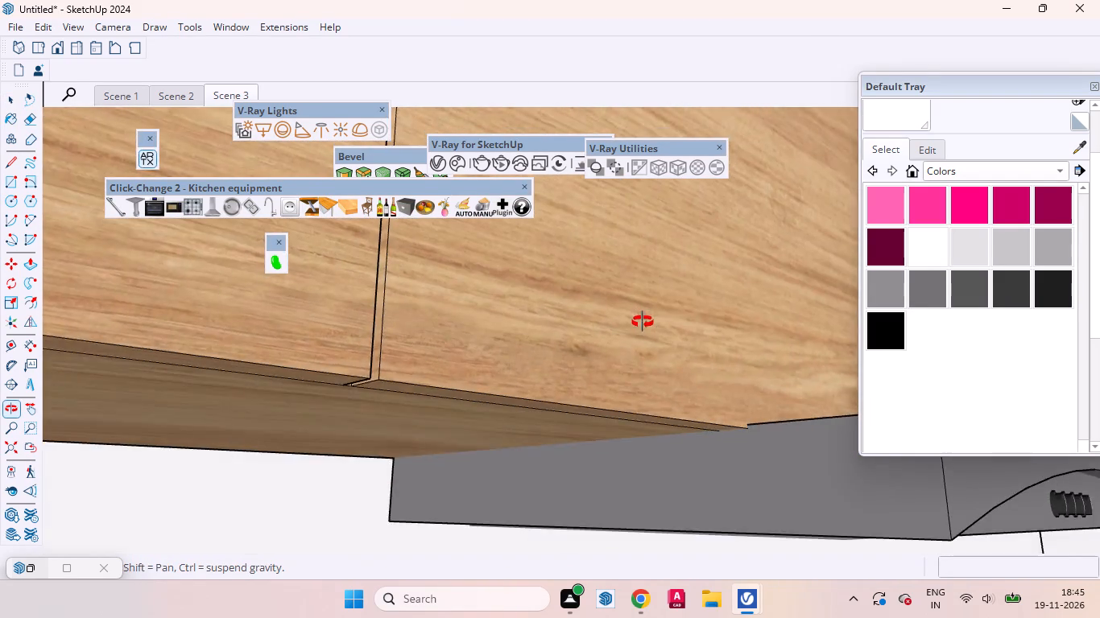
middle_click_drag(643, 322, 641, 323)
scroll(567, 354, "down", 4)
scroll(735, 396, "up", 11)
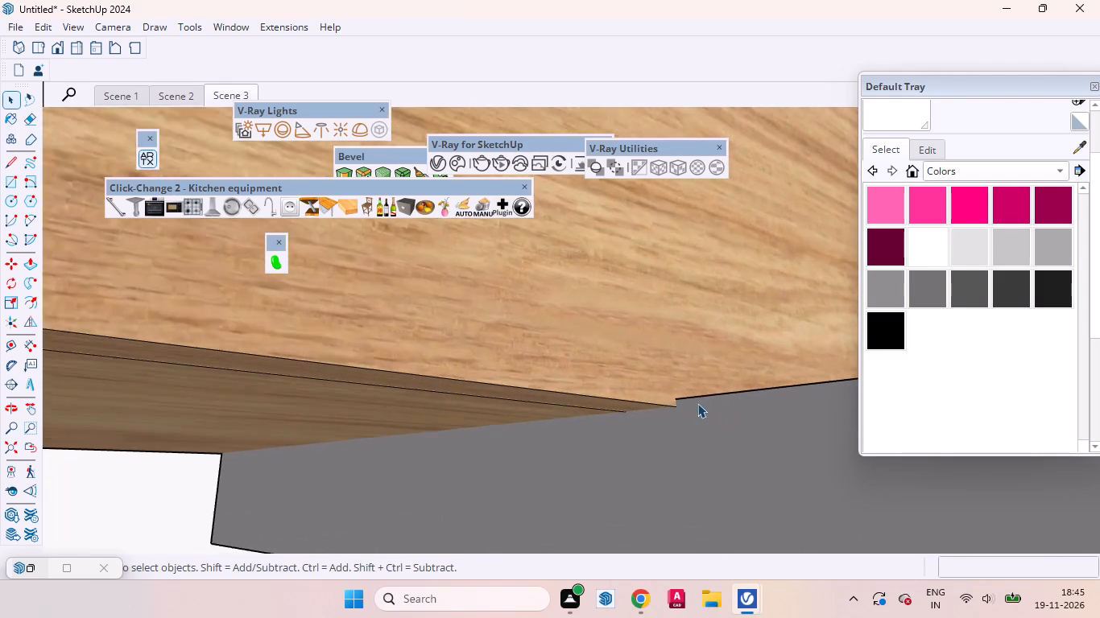
scroll(697, 403, "up", 2)
left_click(707, 434)
scroll(692, 402, "up", 3)
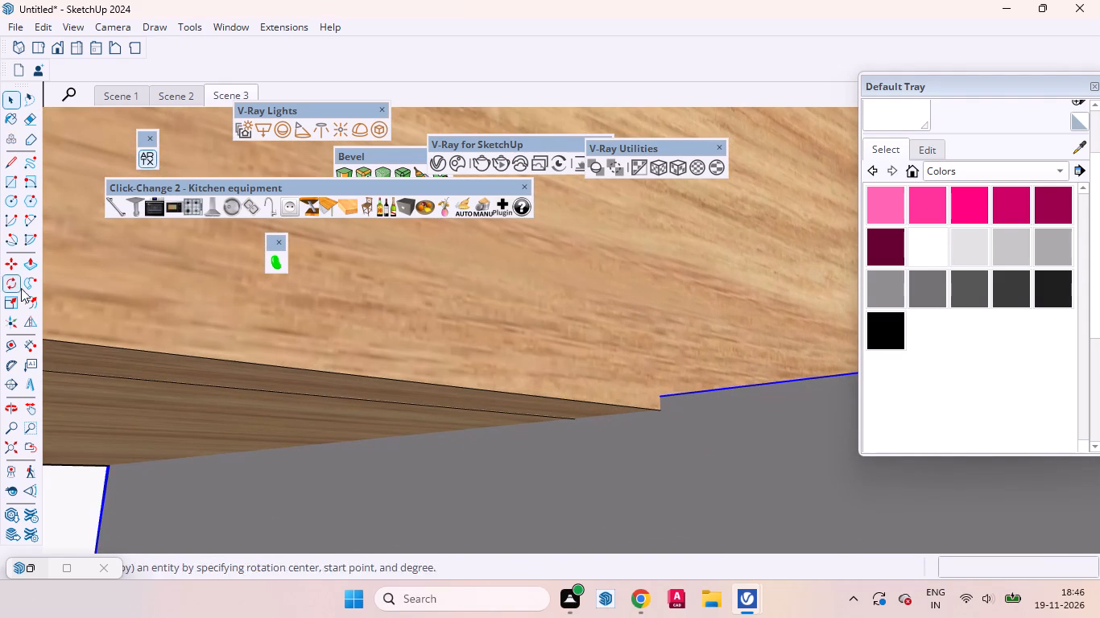
left_click(6, 257)
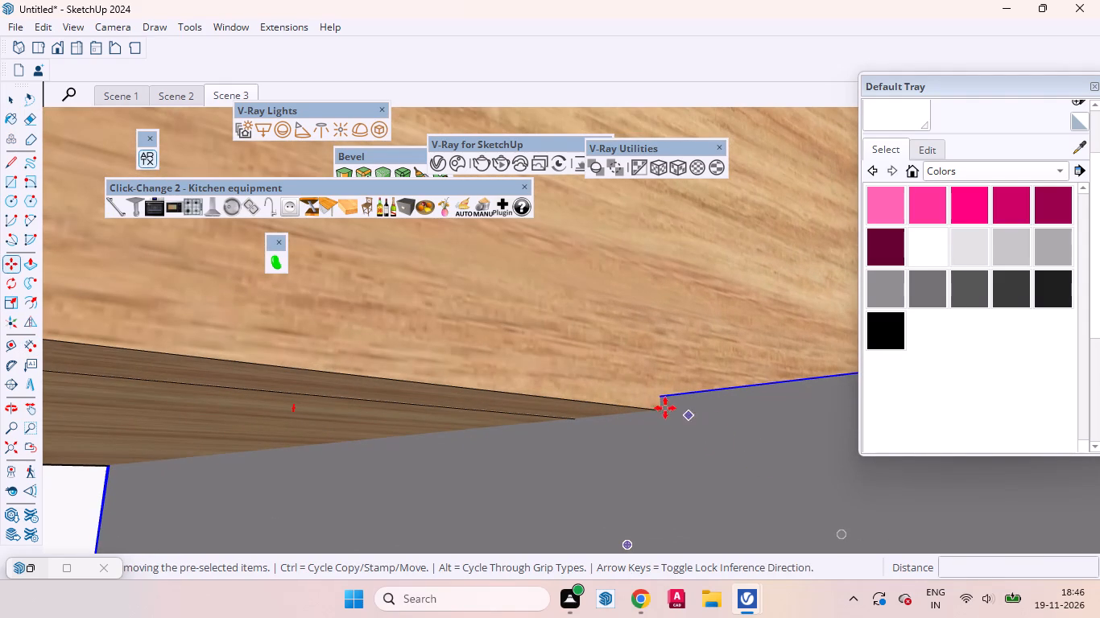
left_click(661, 395)
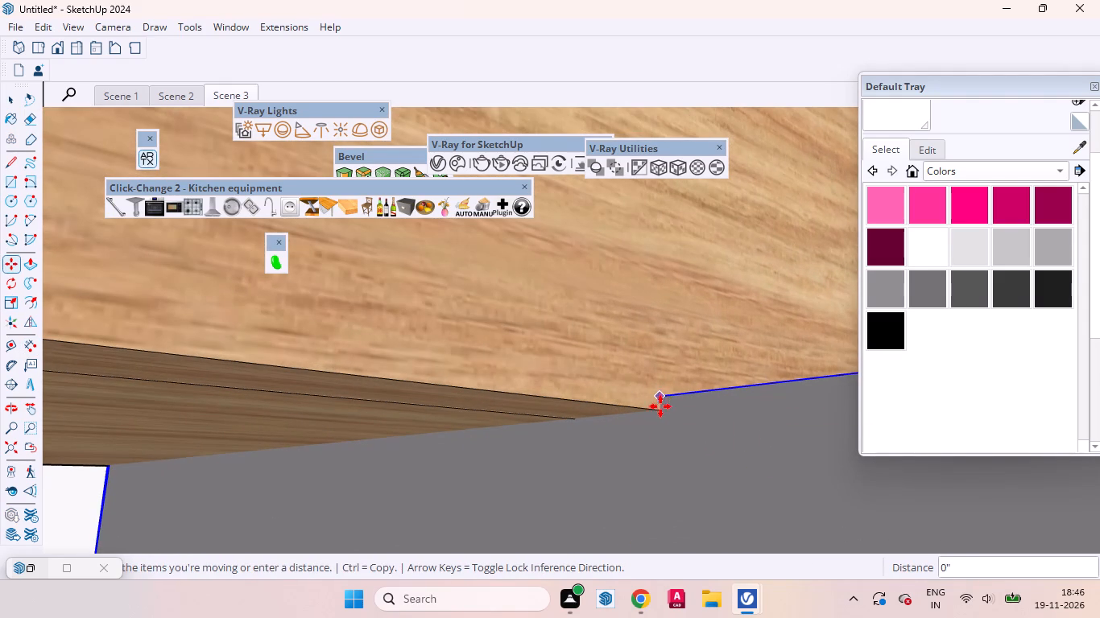
left_click(660, 409)
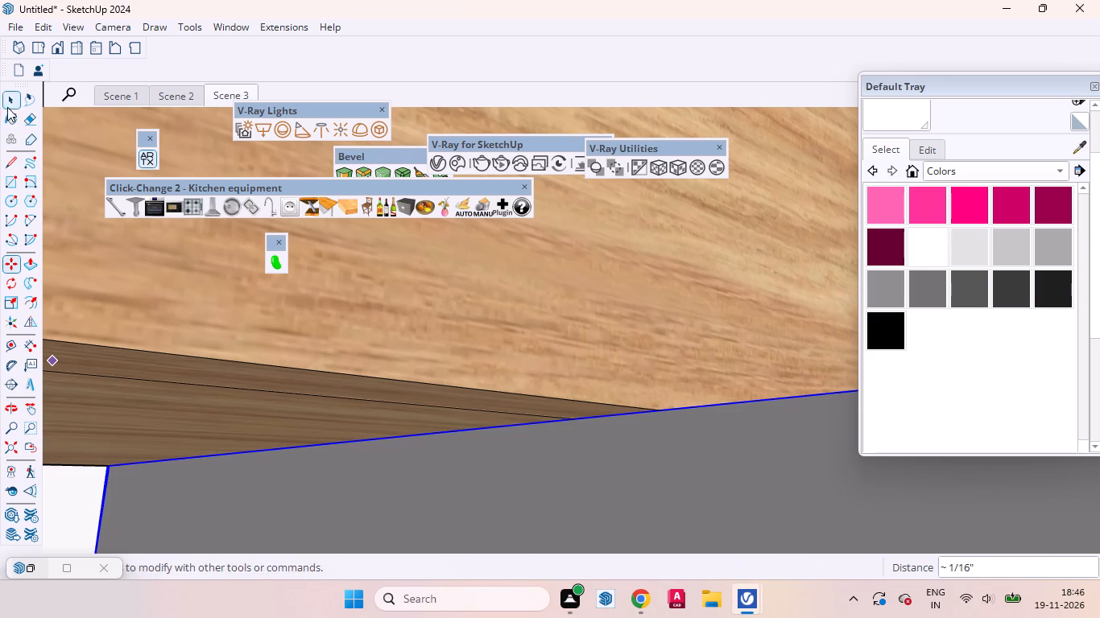
left_click(9, 101)
Examine the range hood's fit against the wall cabinets from the front and from below, including its front and filter underside.
middle_click_drag(552, 357, 377, 430)
scroll(406, 393, "down", 2)
scroll(407, 393, "up", 1)
scroll(407, 392, "down", 12)
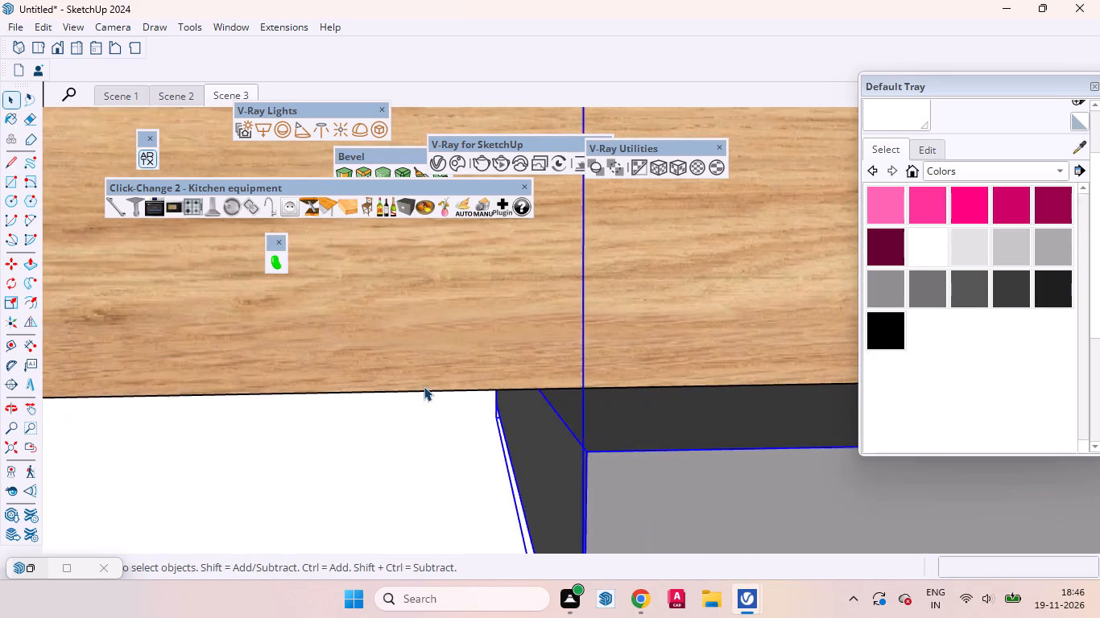
scroll(424, 386, "down", 20)
scroll(424, 386, "down", 9)
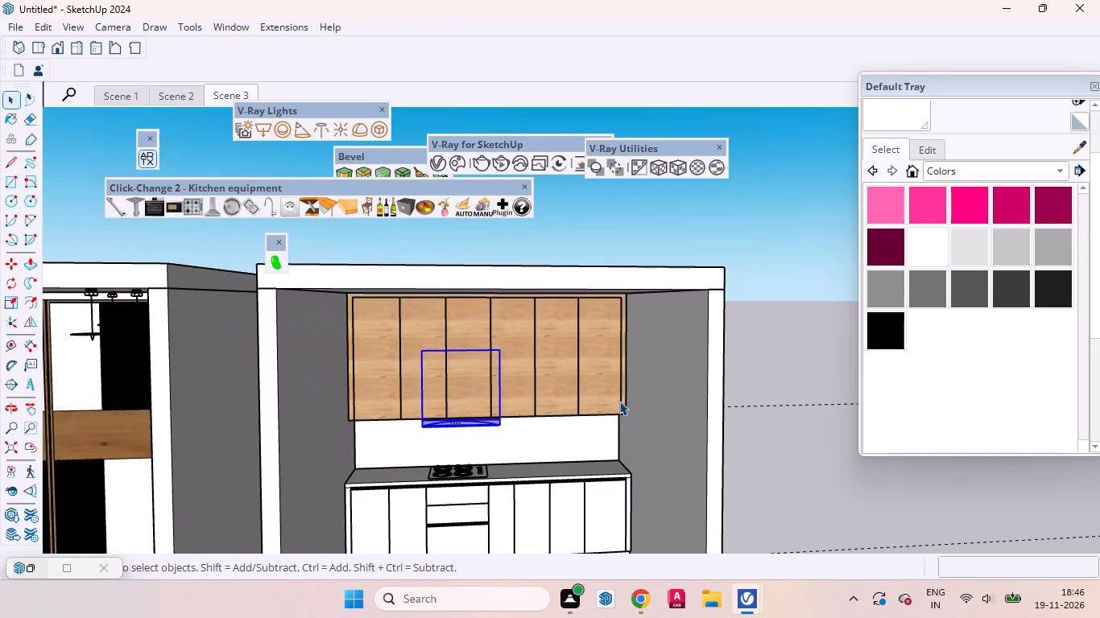
left_click(780, 411)
scroll(519, 421, "up", 5)
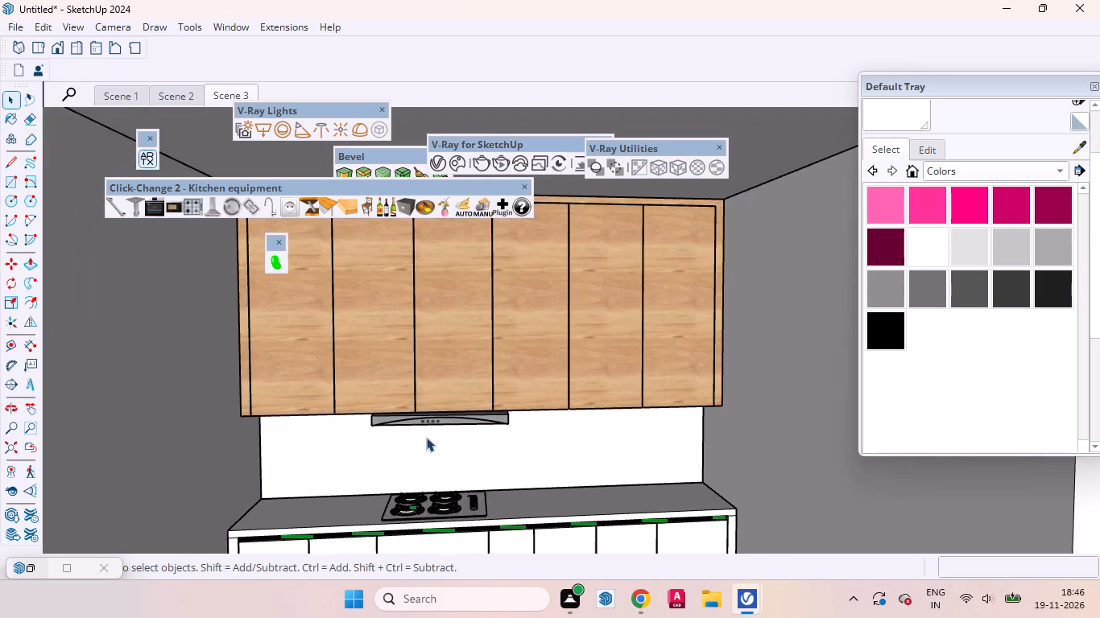
scroll(460, 386, "down", 3)
middle_click_drag(416, 426, 414, 334)
scroll(404, 429, "up", 8)
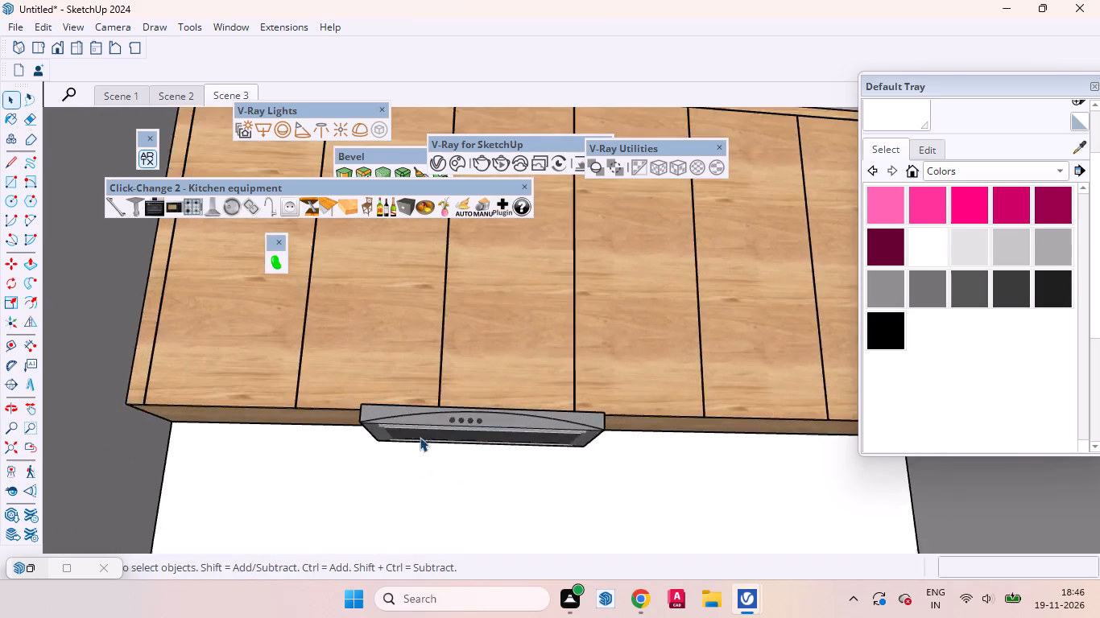
scroll(420, 437, "up", 7)
middle_click_drag(508, 443, 478, 355)
left_click(456, 422)
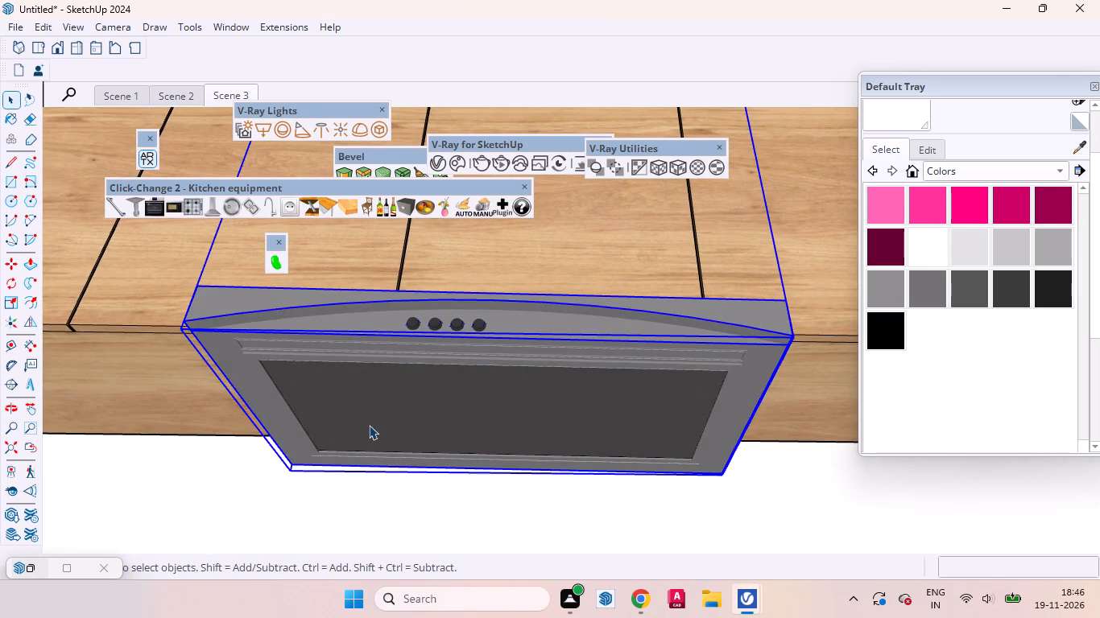
scroll(346, 451, "down", 7)
scroll(365, 374, "up", 7)
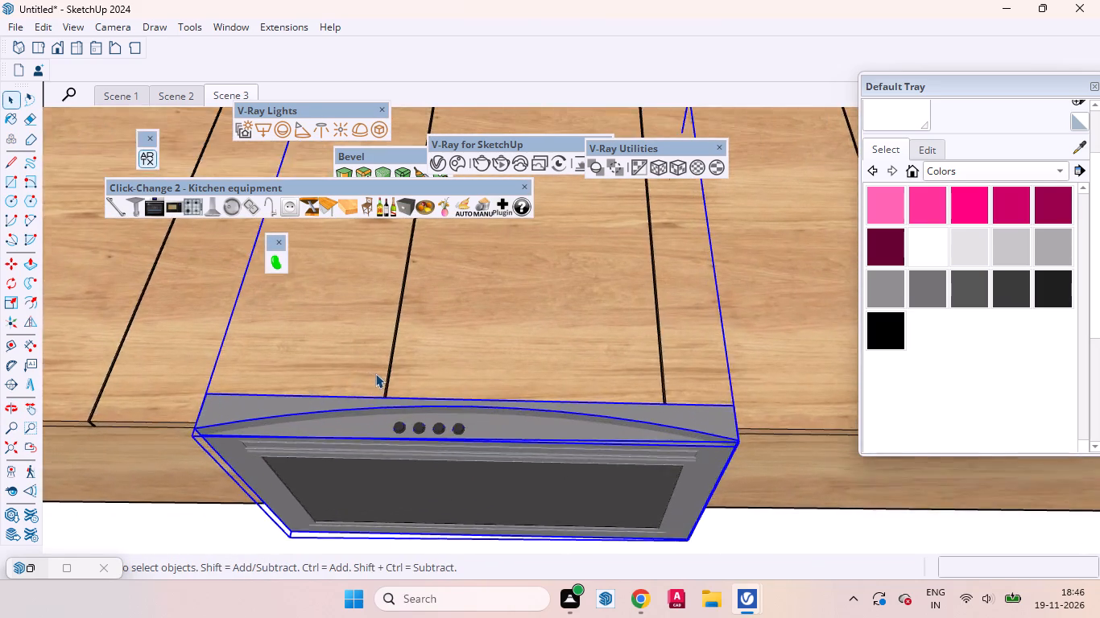
scroll(375, 373, "up", 2)
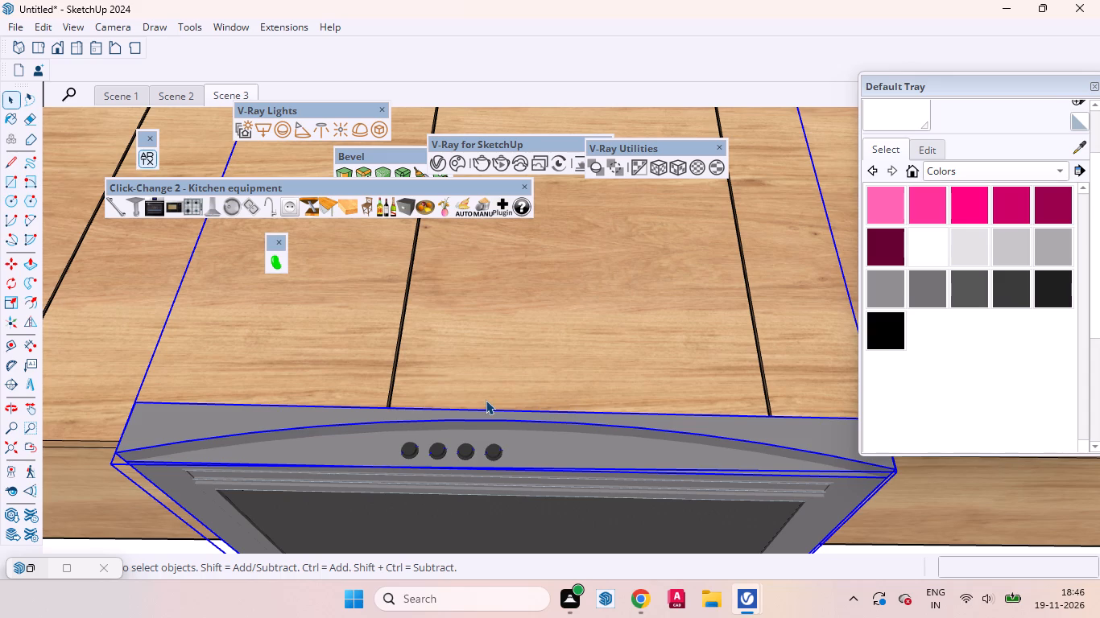
scroll(517, 406, "down", 1)
scroll(517, 406, "up", 1)
scroll(517, 406, "down", 10)
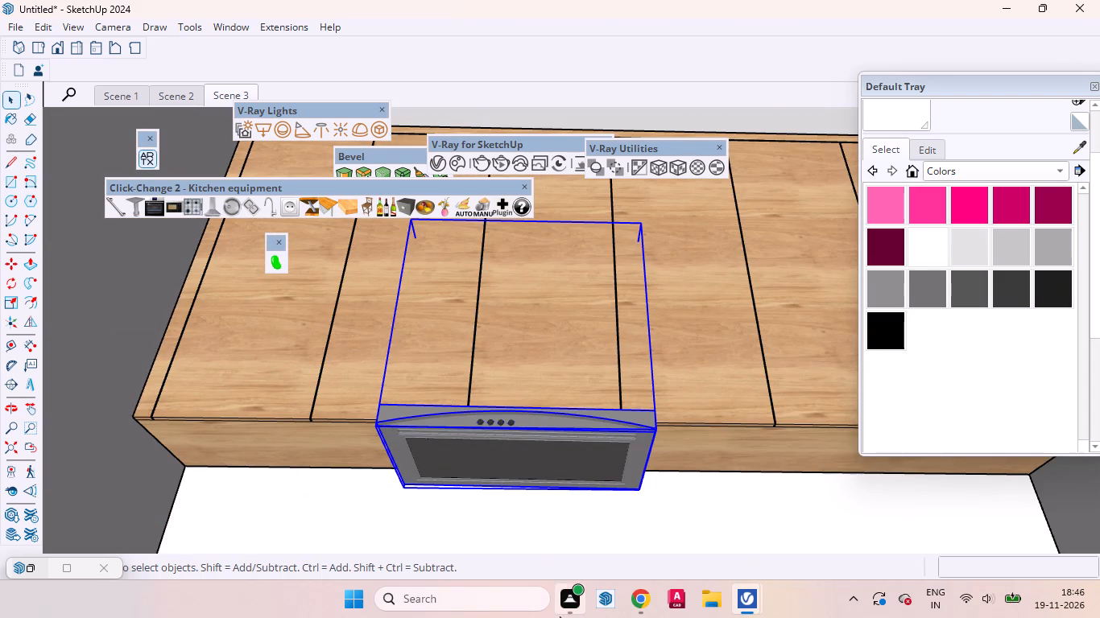
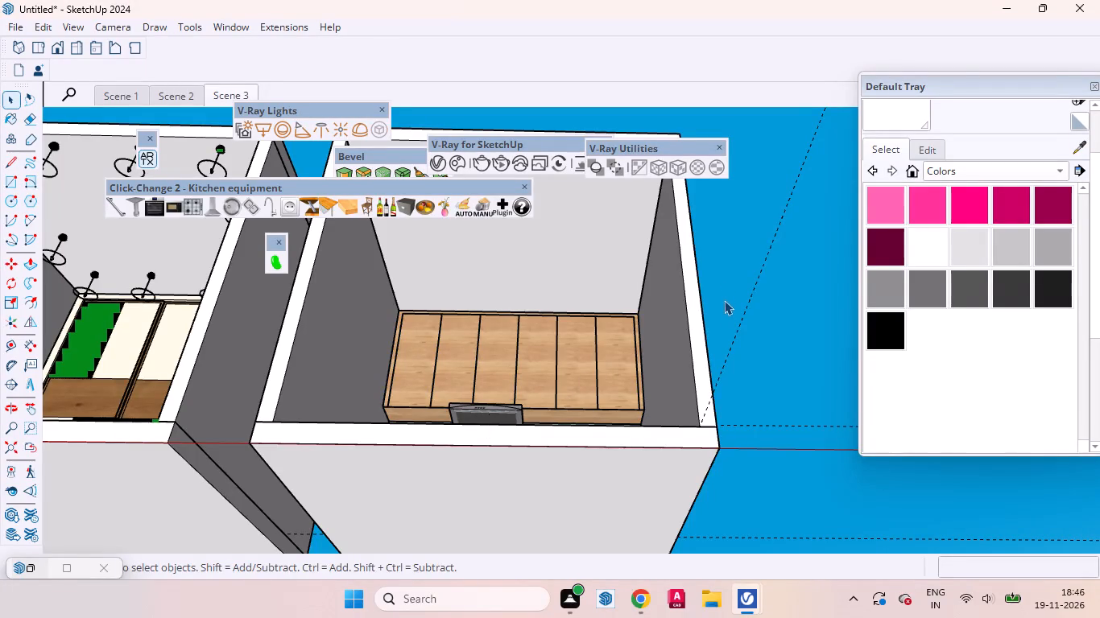
Examine the kitchen room's walls, floor and wall cabinets from the front and from above.
middle_click_drag(723, 328, 725, 459)
left_click(688, 408)
left_click(332, 414)
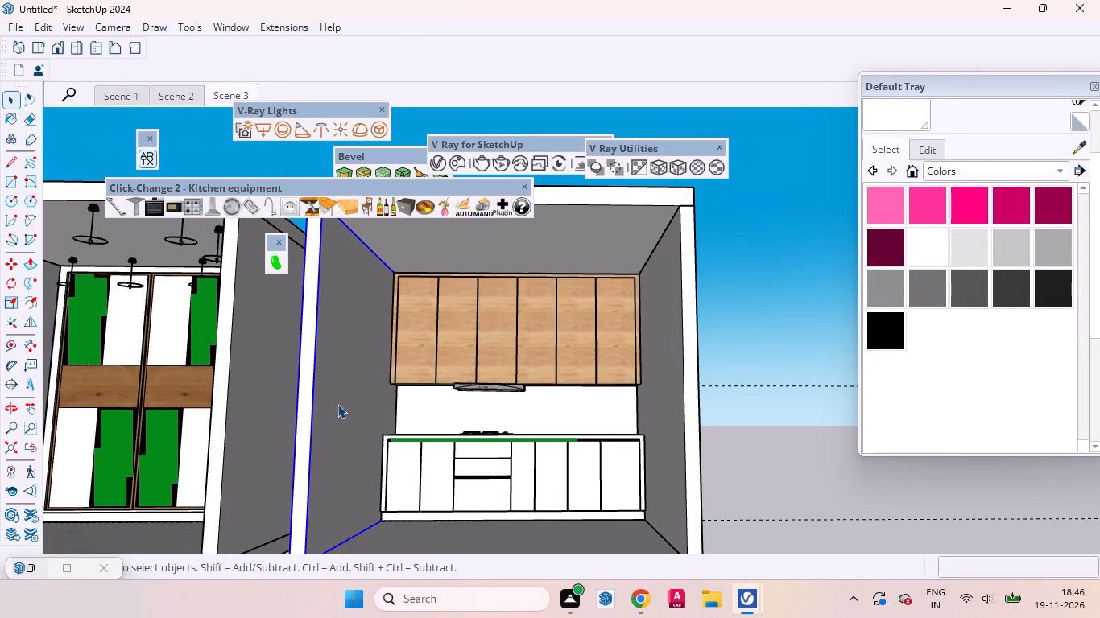
left_click(470, 244)
left_click(460, 529)
scroll(451, 409, "down", 3)
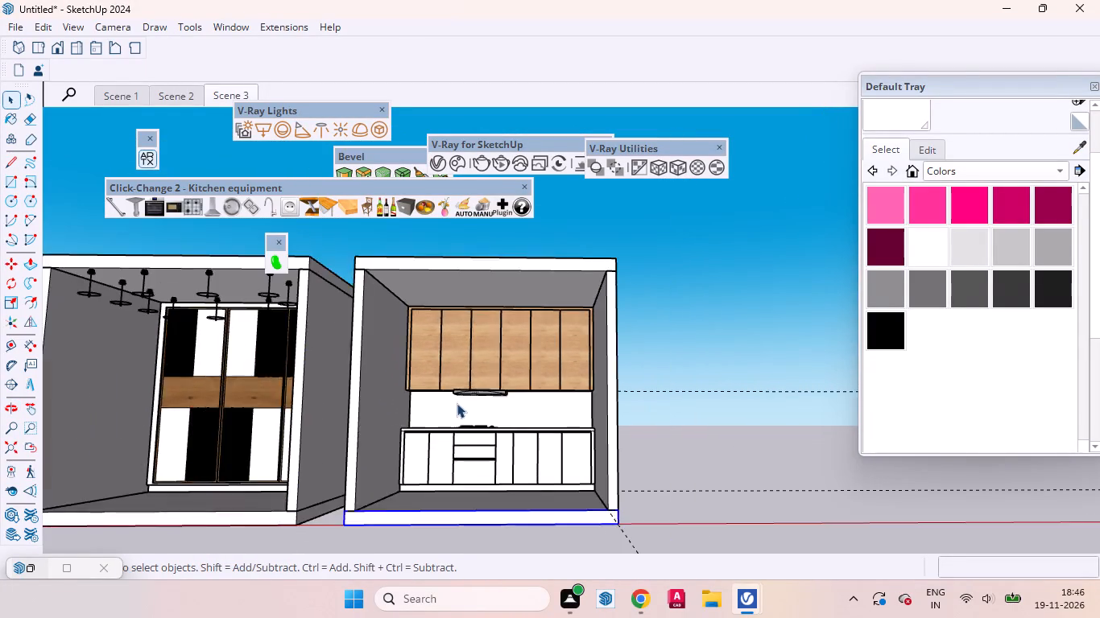
scroll(457, 403, "down", 3)
left_click(642, 424)
scroll(473, 330, "up", 10)
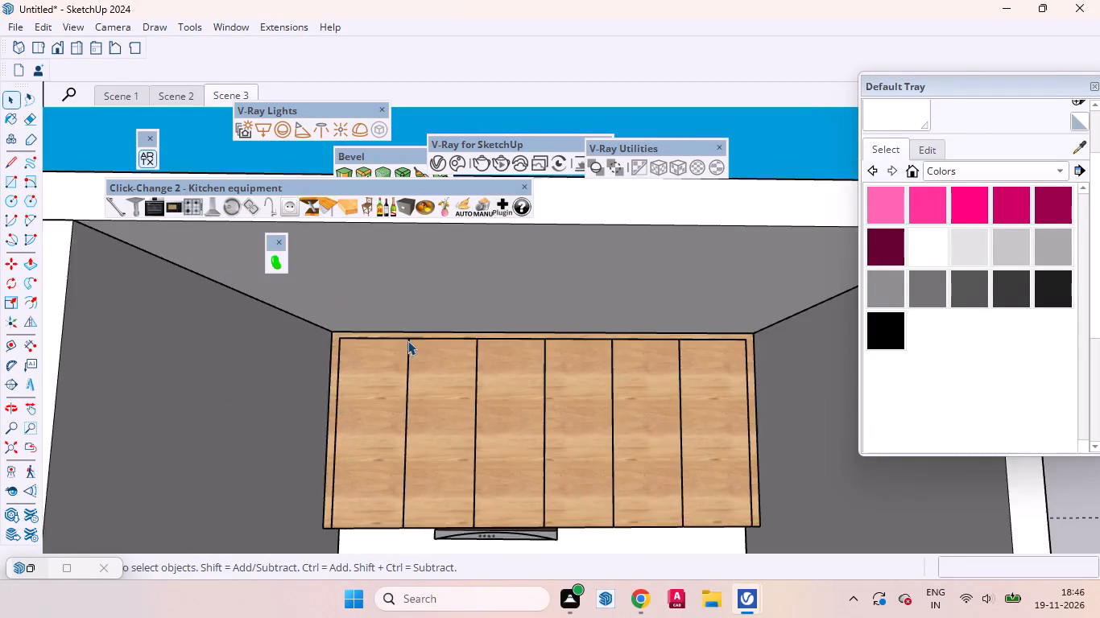
scroll(407, 340, "up", 7)
Open the wall cabinet group, check the individual door faces and the narrow end strip's edge, and close the group.
left_click(381, 403)
left_click(492, 398)
scroll(386, 398, "down", 7)
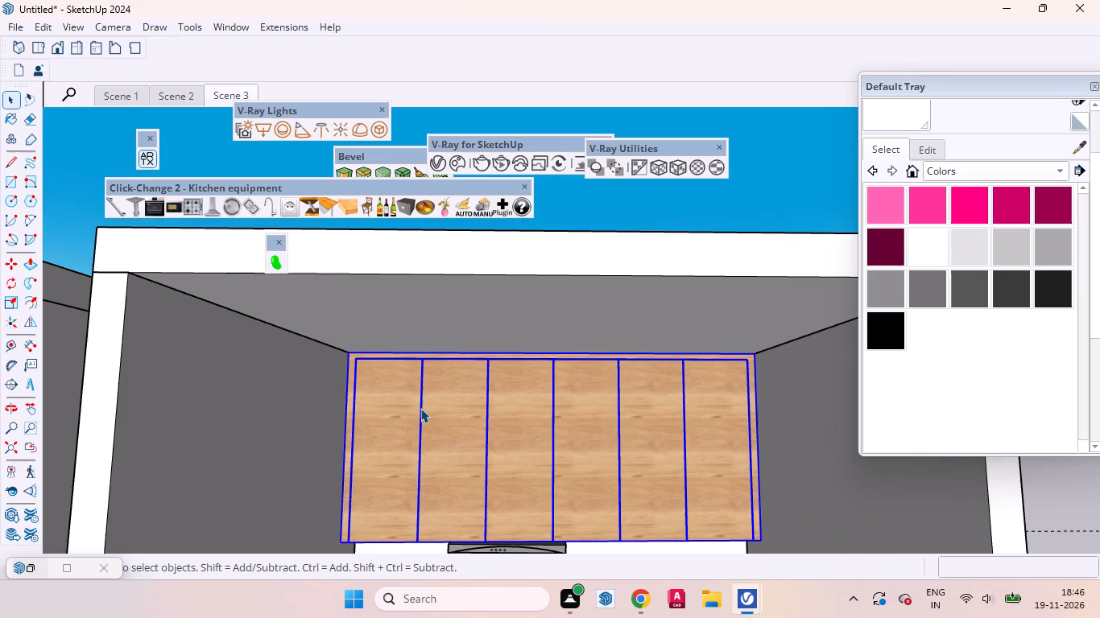
triple_click(402, 410)
left_click(455, 410)
left_click(405, 414)
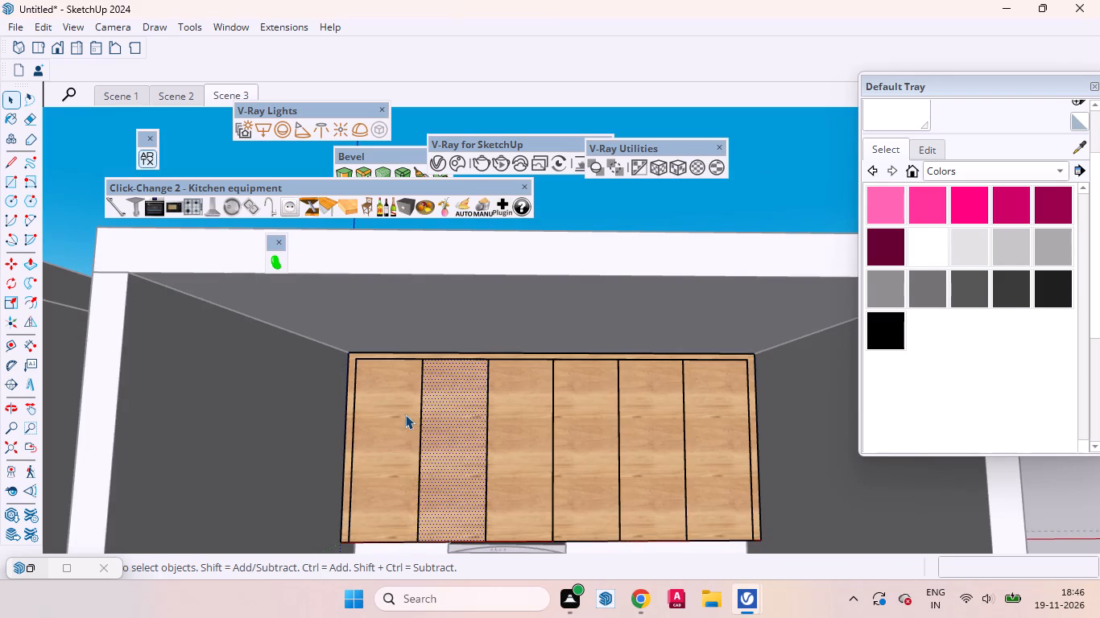
left_click(472, 407)
left_click(515, 410)
left_click(586, 405)
left_click(673, 406)
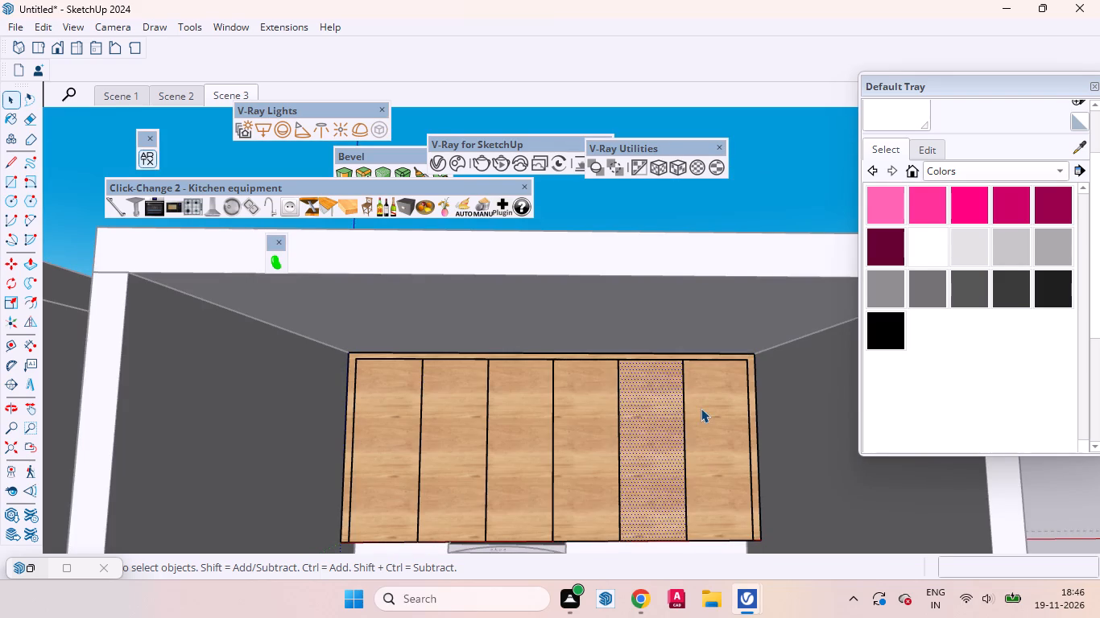
left_click(701, 408)
scroll(325, 367, "up", 6)
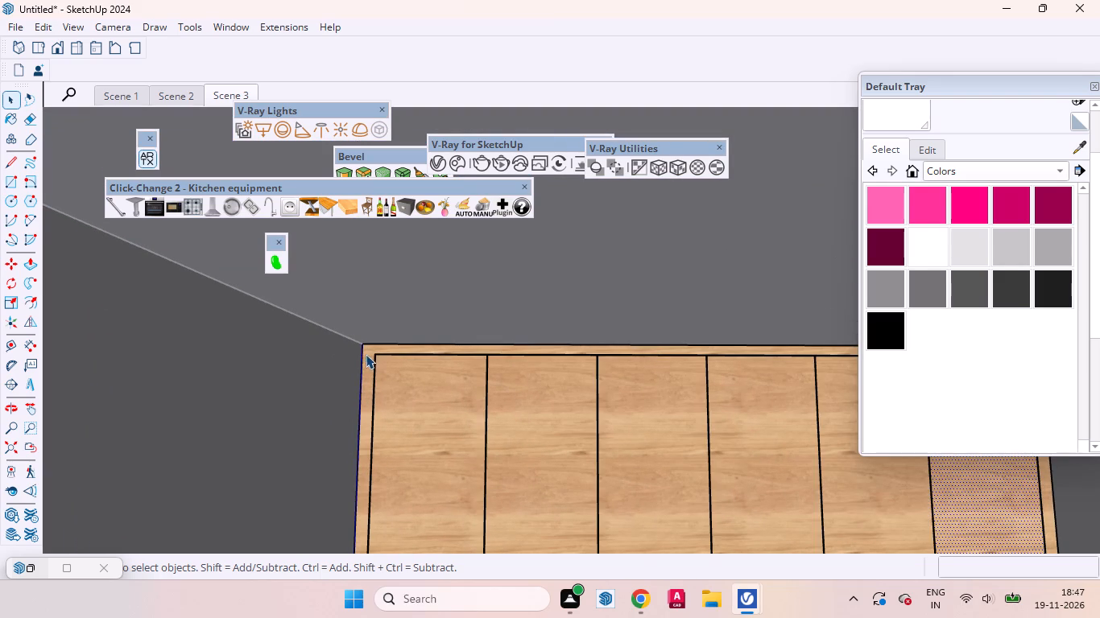
left_click(366, 354)
scroll(363, 388, "down", 15)
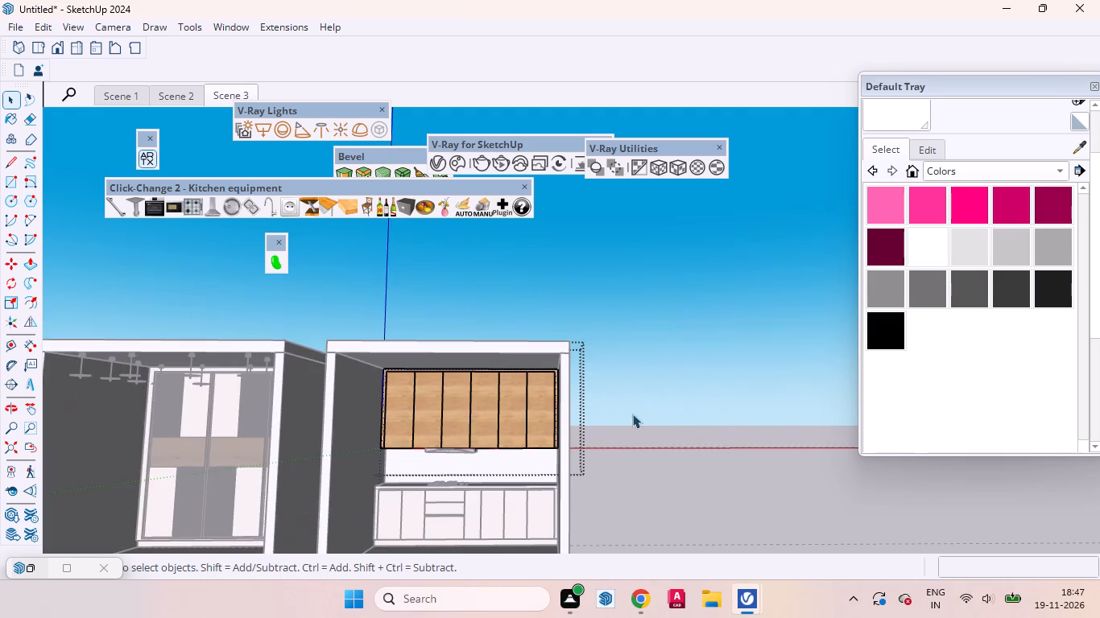
left_click(680, 428)
Examine the base cabinets' countertop end and the recessed strip above the doors, and restore Scene 3.
scroll(301, 531, "up", 20)
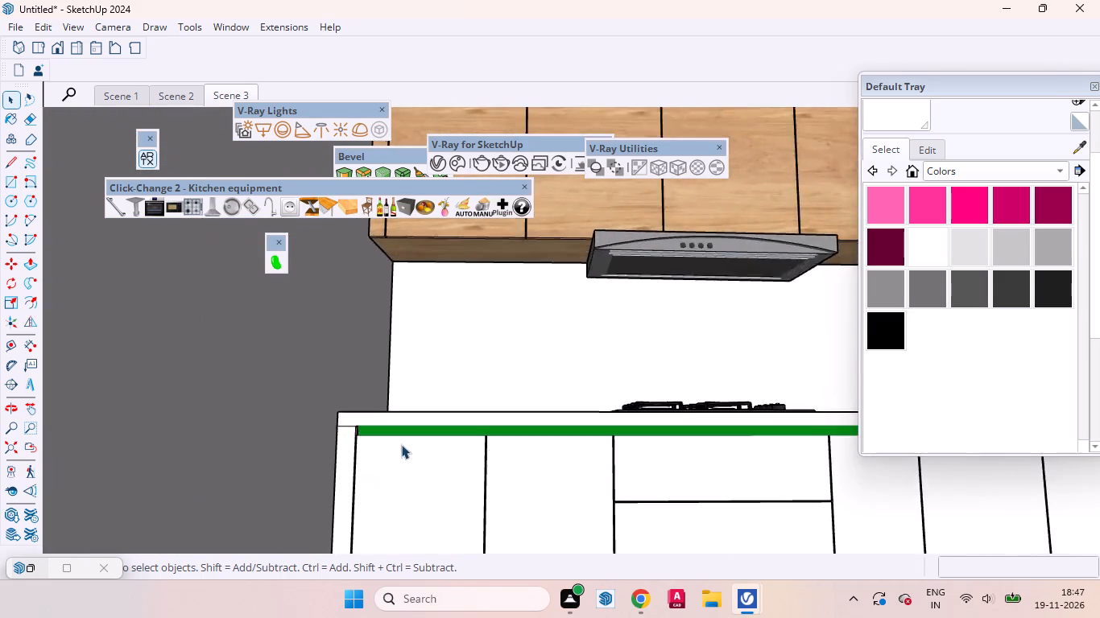
scroll(401, 444, "up", 19)
middle_click_drag(363, 426, 184, 439)
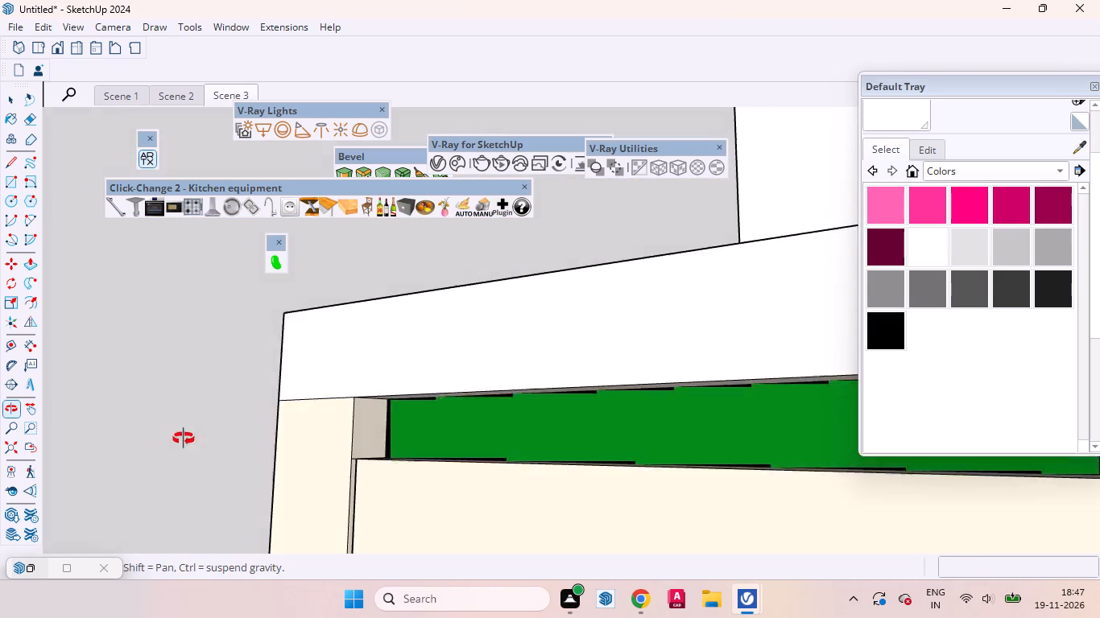
middle_click_drag(184, 439, 348, 497)
scroll(363, 449, "down", 7)
scroll(226, 467, "up", 1)
scroll(225, 468, "down", 11)
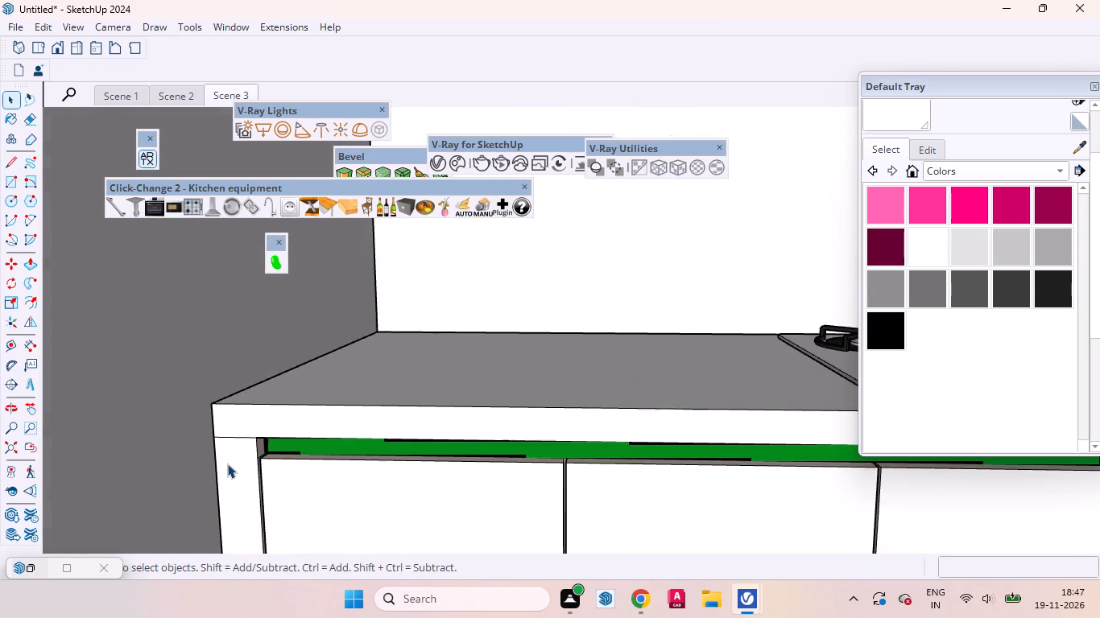
scroll(227, 463, "down", 20)
scroll(227, 463, "down", 5)
left_click(589, 440)
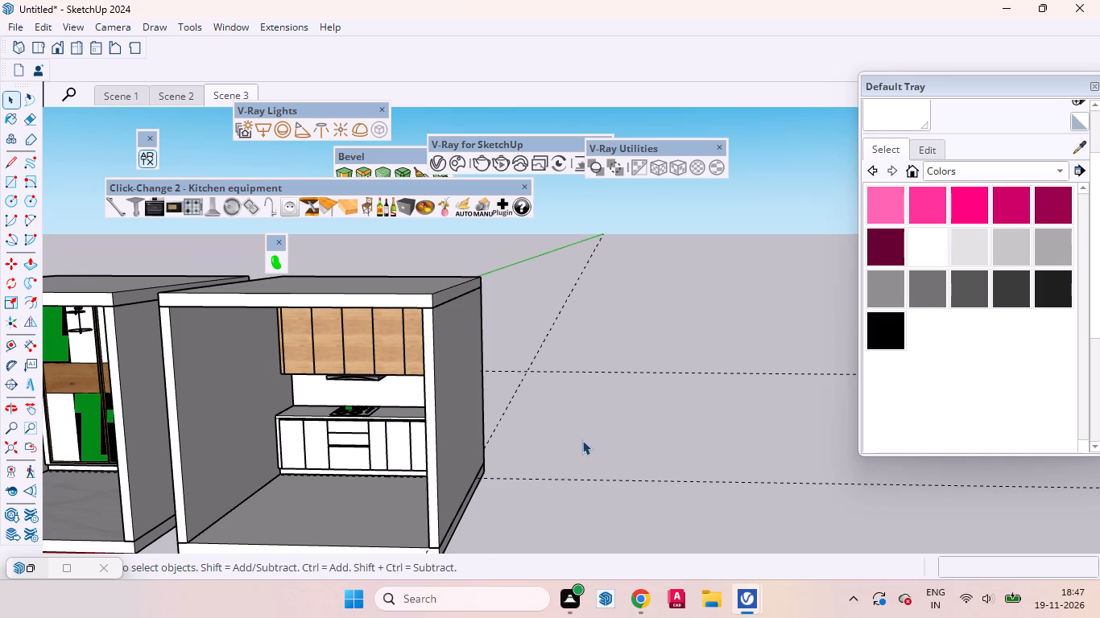
left_click(220, 93)
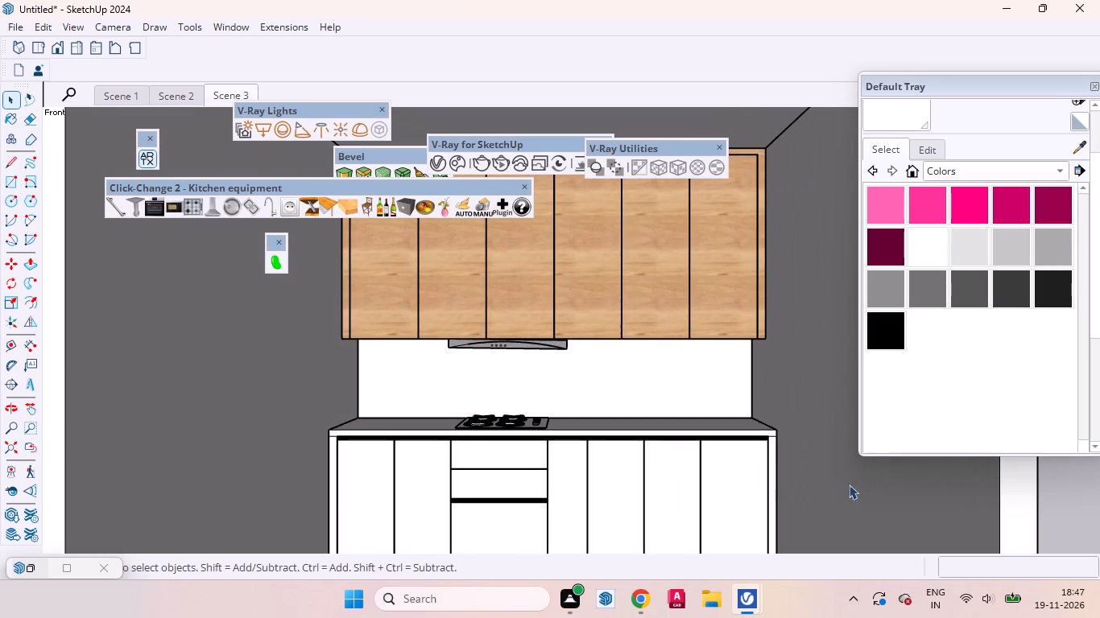
Save the wardrobe render from the V-Ray Frame Buffer to Documents as a PNG named wardrobekn, and return to the model.
left_click(721, 532)
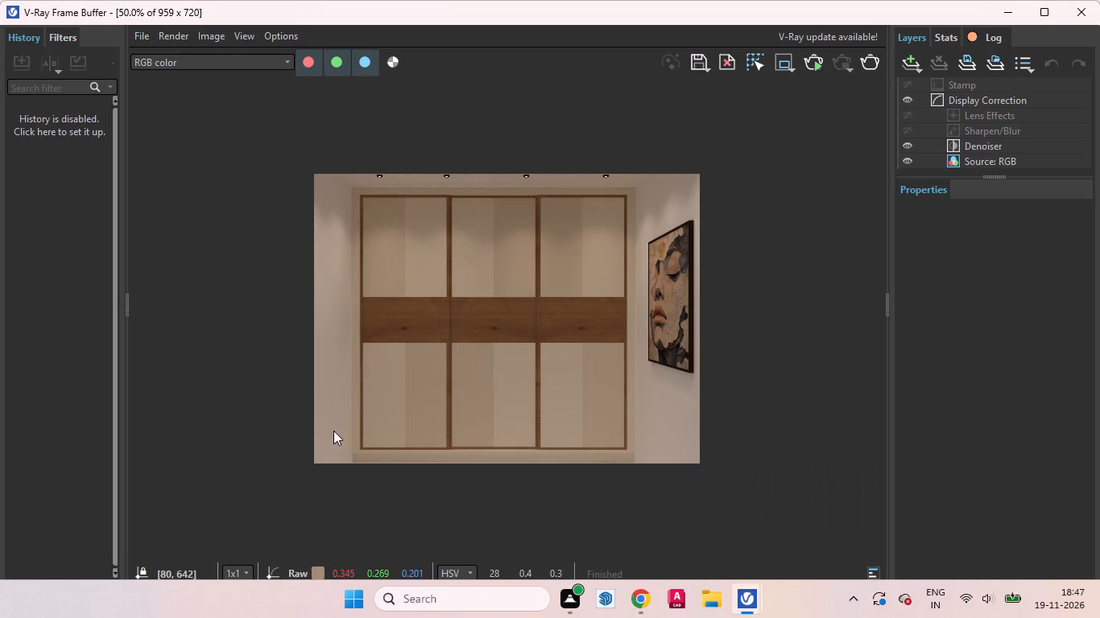
scroll(352, 266, "up", 2)
scroll(378, 305, "down", 2)
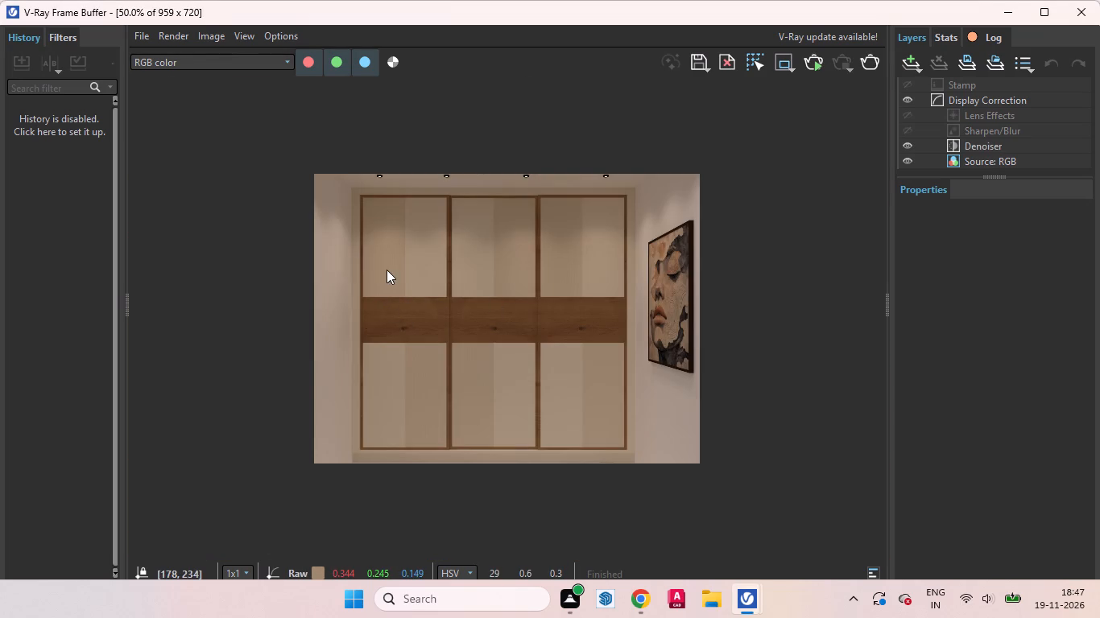
left_click(701, 72)
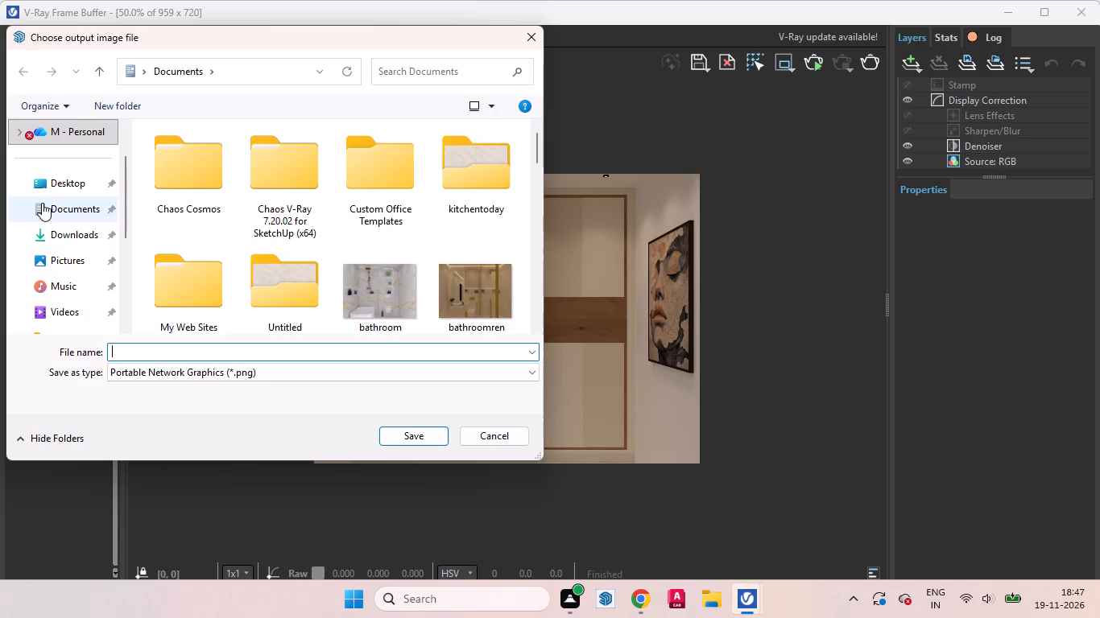
left_click(52, 208)
left_click(155, 348)
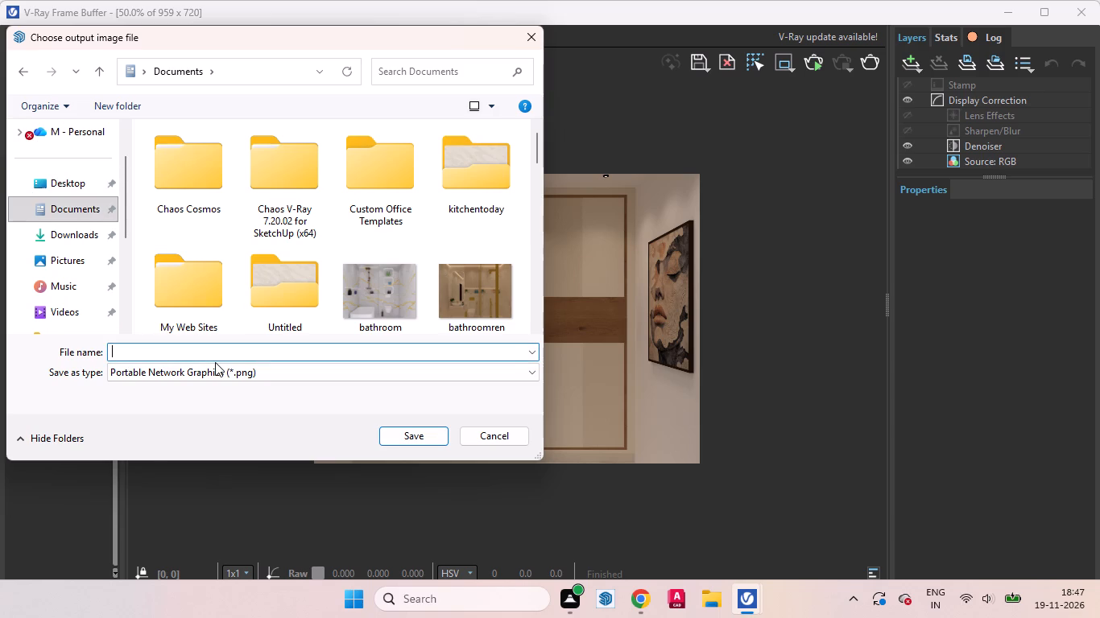
type("wardr")
type("obe")
type("kn")
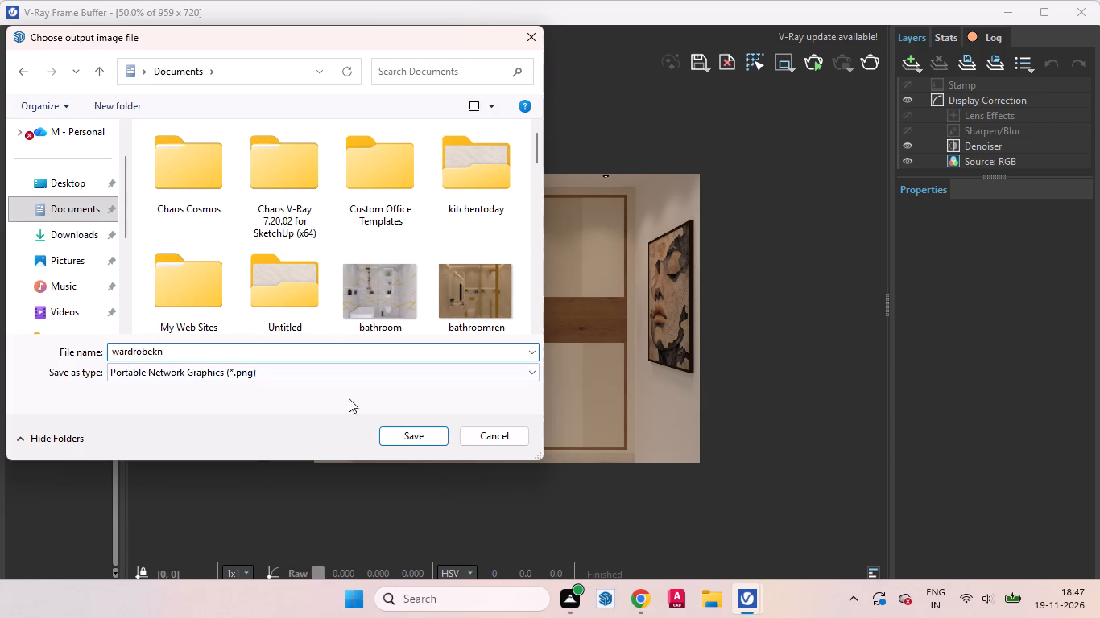
left_click(427, 438)
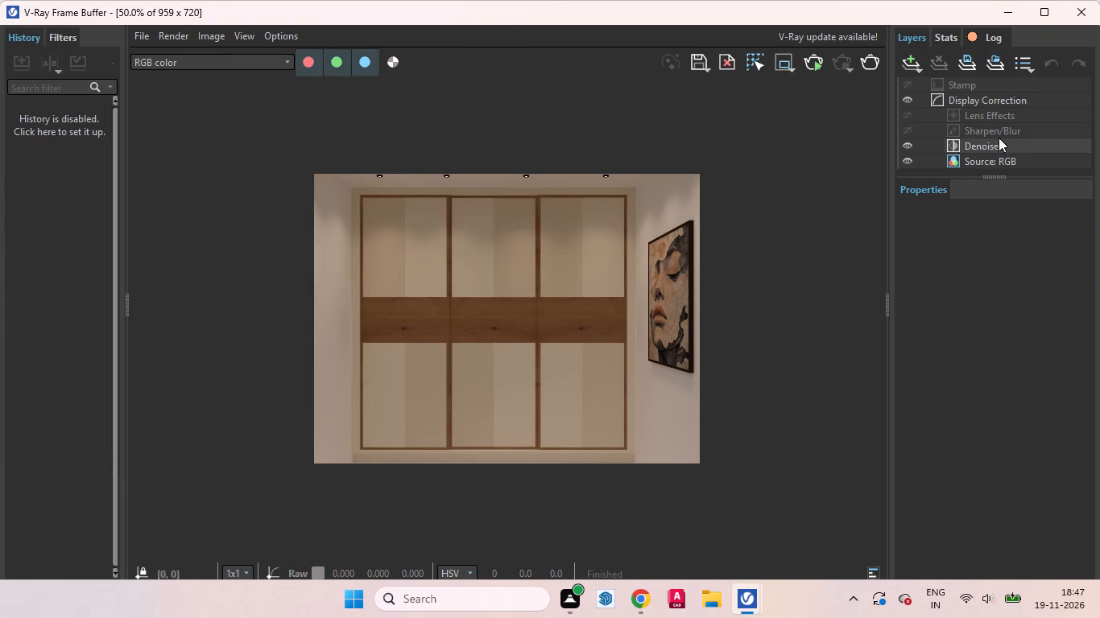
left_click(1011, 7)
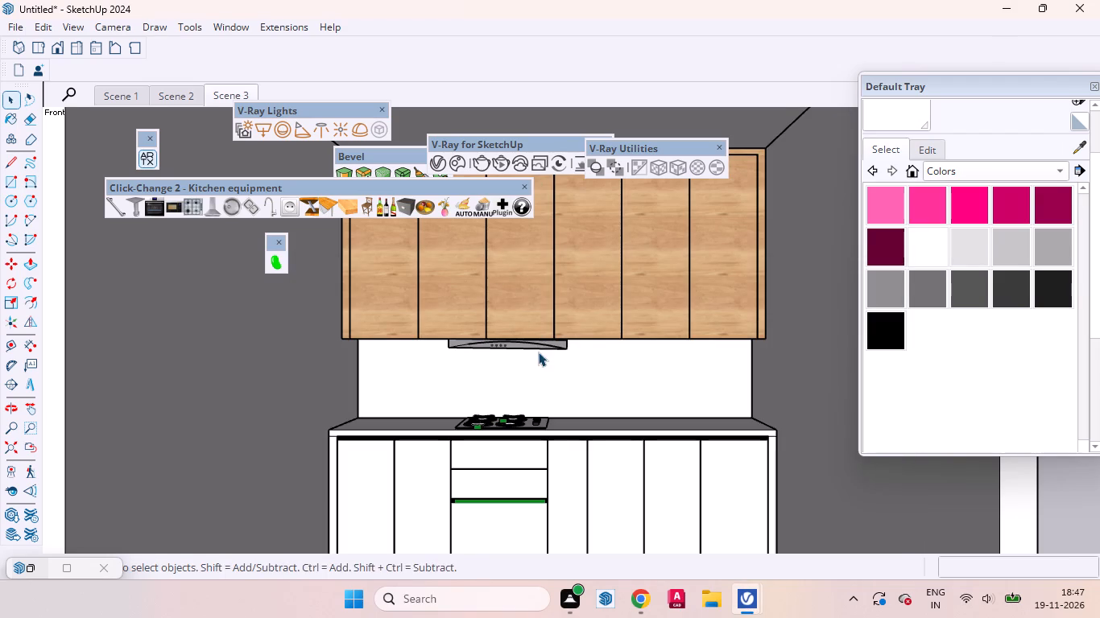
Move the V-Ray for SketchUp toolbar beside the countertop and close the Click-Change 2, Bevel, V-Ray Lights and V-Ray Utilities toolbars.
scroll(538, 363, "down", 2)
scroll(565, 375, "up", 1)
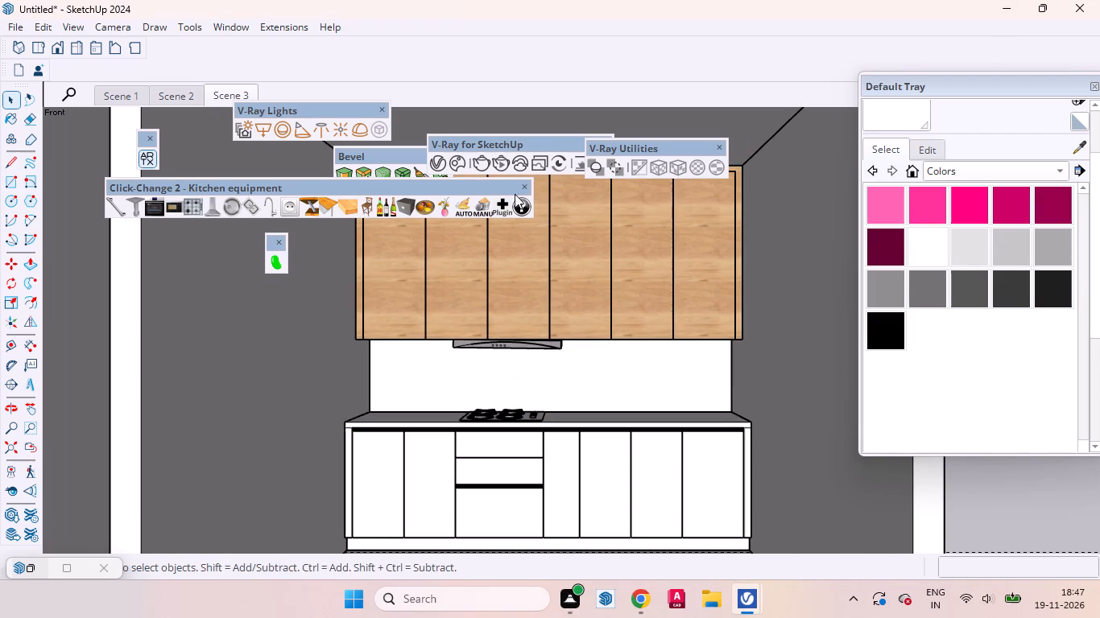
left_click_drag(562, 141, 463, 418)
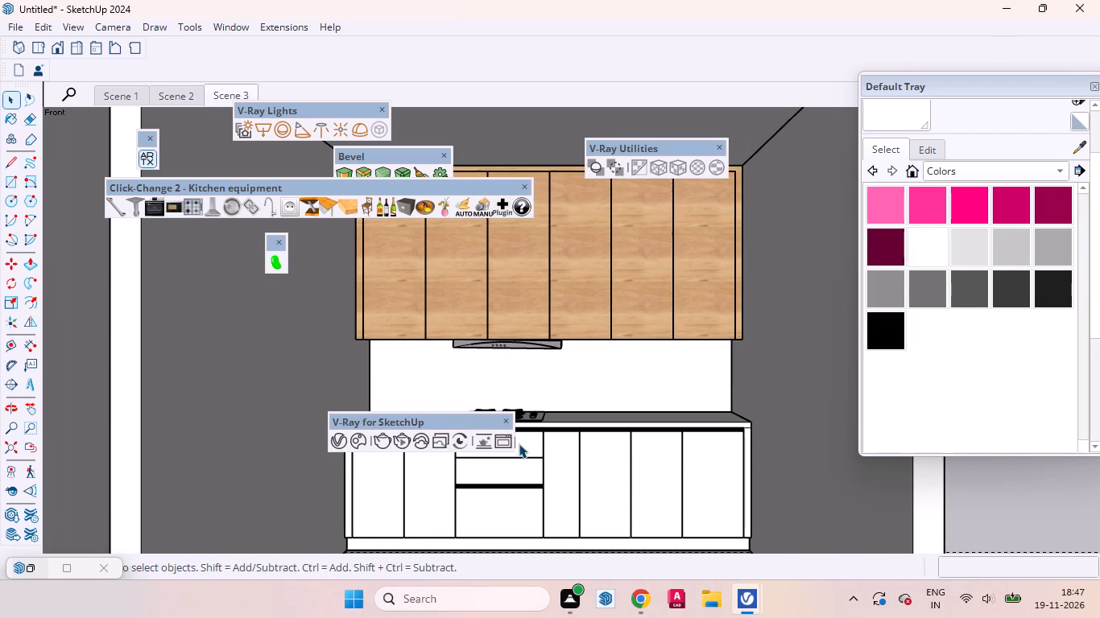
left_click_drag(439, 420, 370, 396)
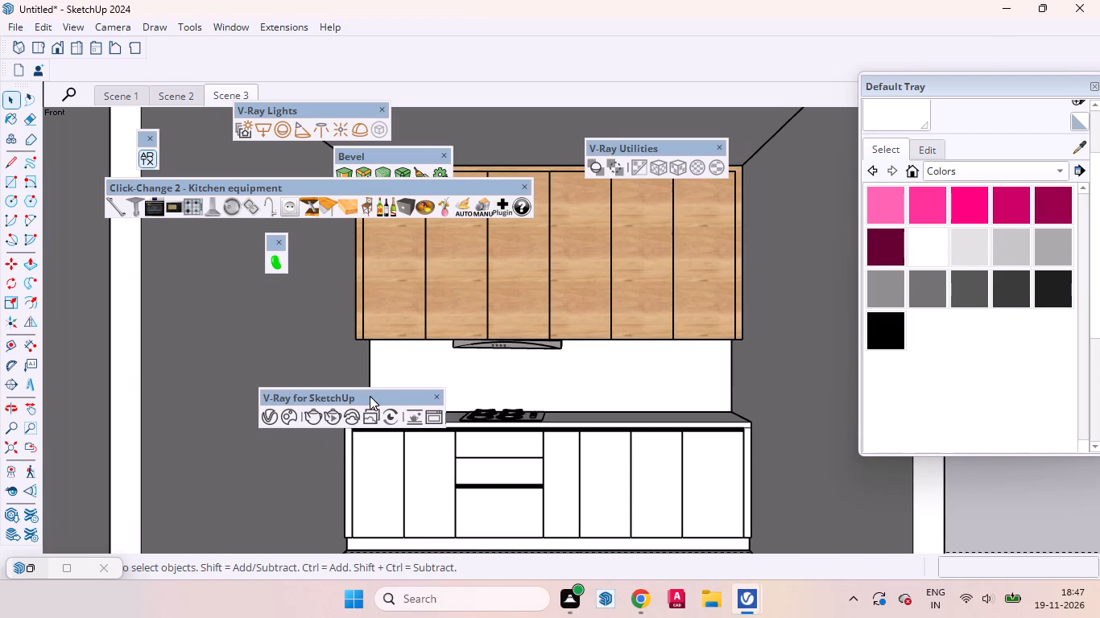
left_click_drag(370, 396, 370, 393)
left_click(523, 185)
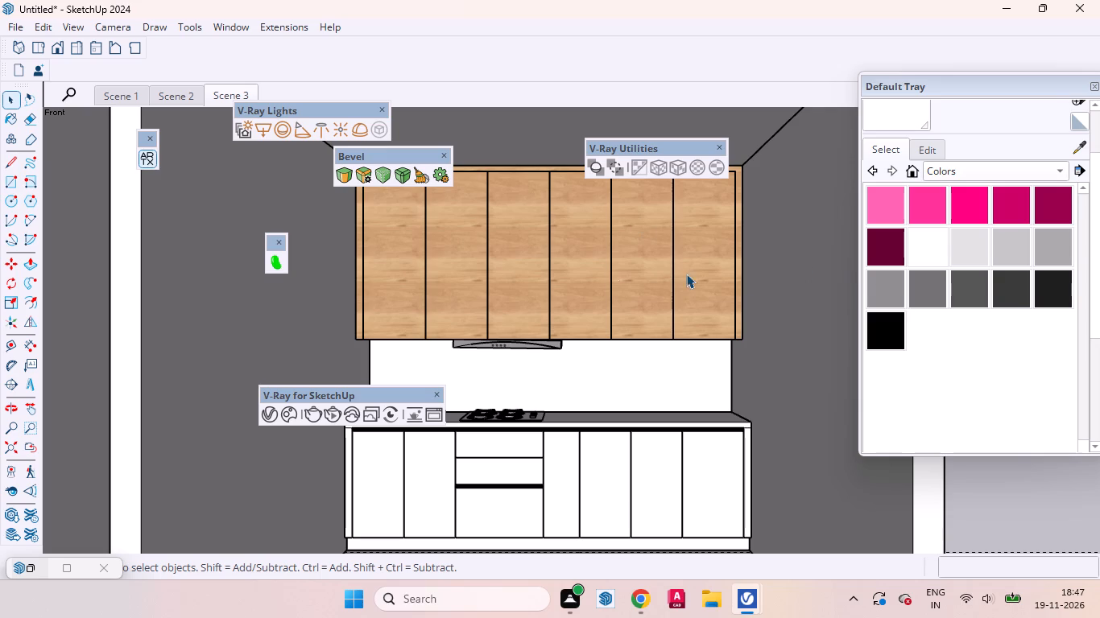
left_click(445, 153)
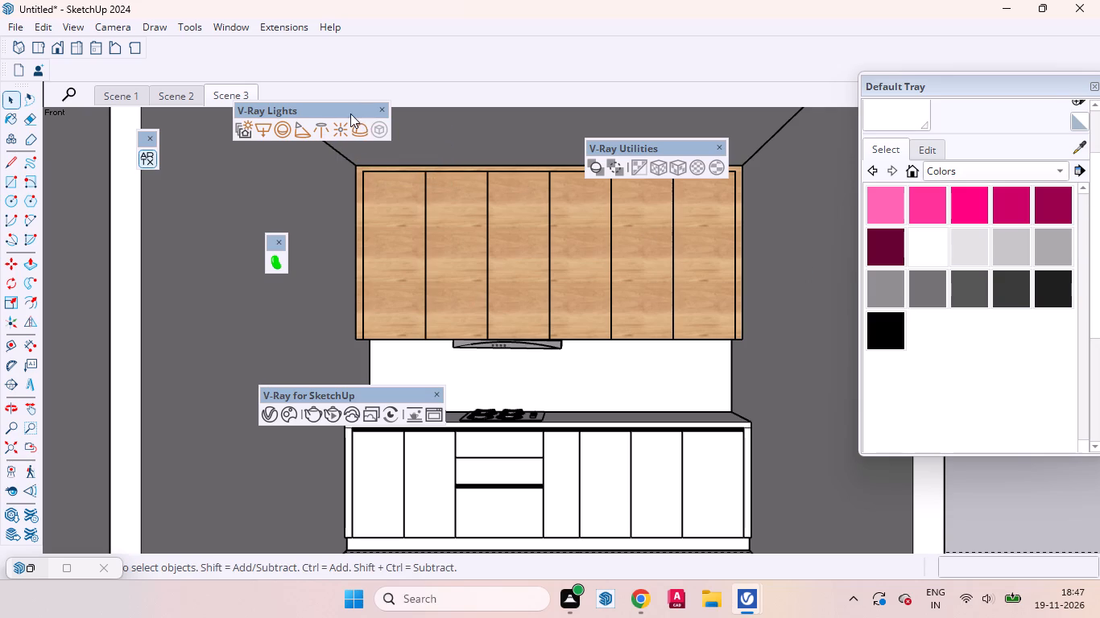
left_click(382, 108)
left_click(714, 145)
Show the V-Ray Utilities toolbar again and dock it and the Trimble Connect toolbar in one row with Views.
right_click(490, 22)
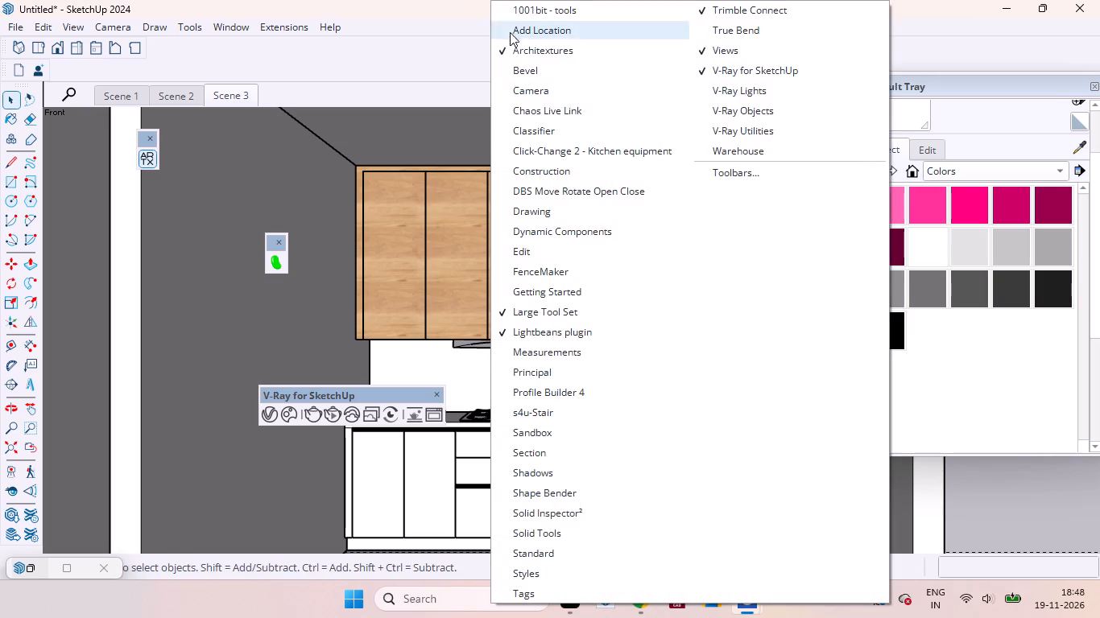
left_click(737, 126)
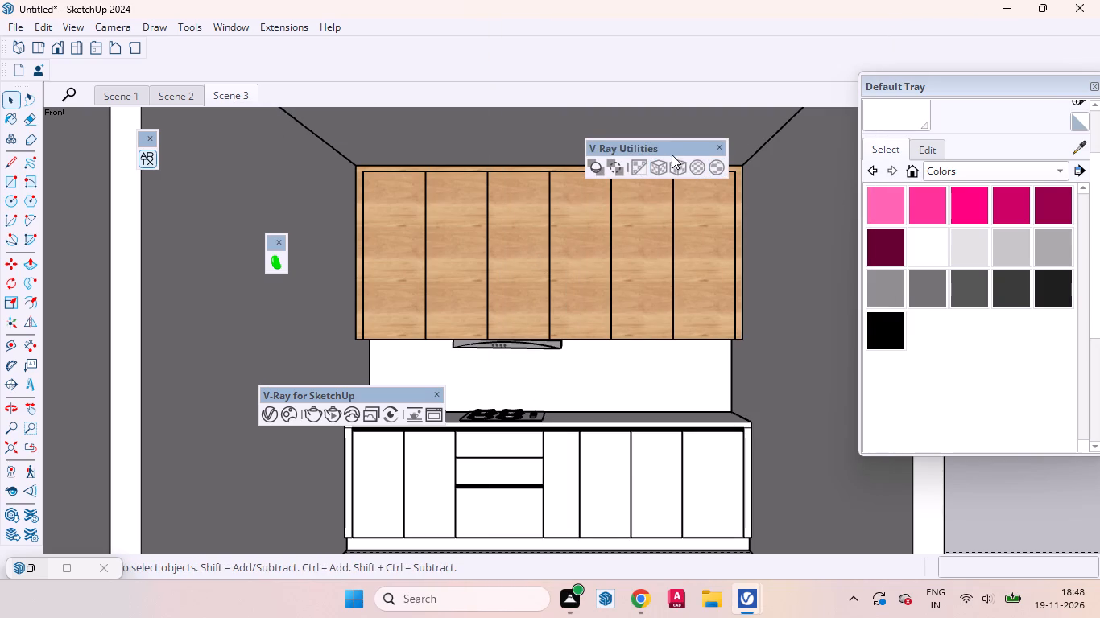
left_click_drag(674, 150, 533, 43)
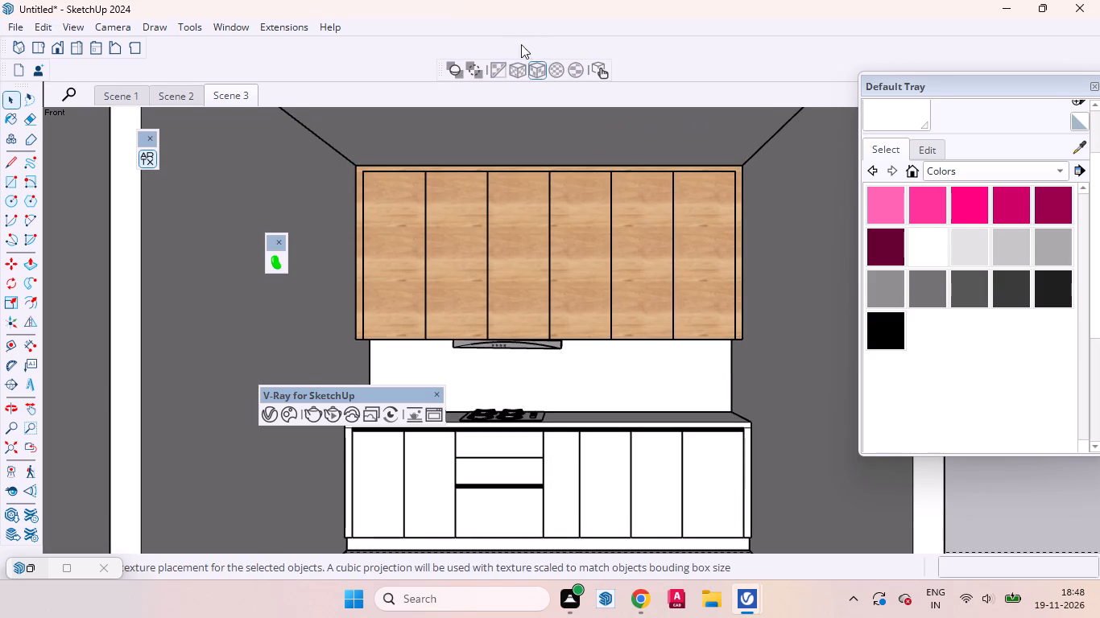
left_click_drag(441, 73, 443, 53)
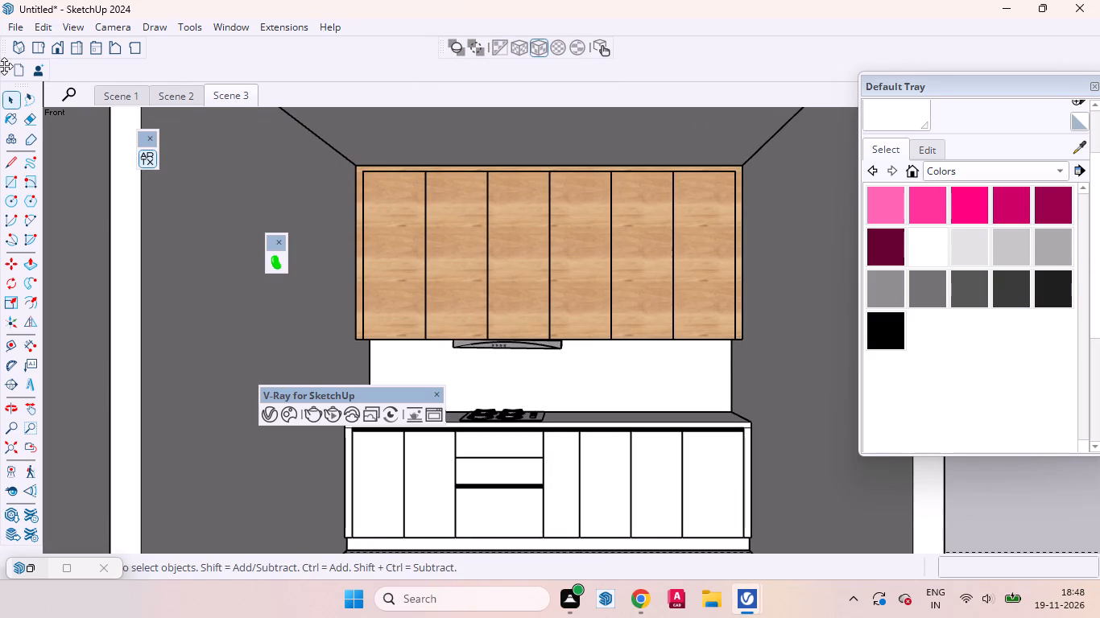
left_click_drag(4, 66, 134, 44)
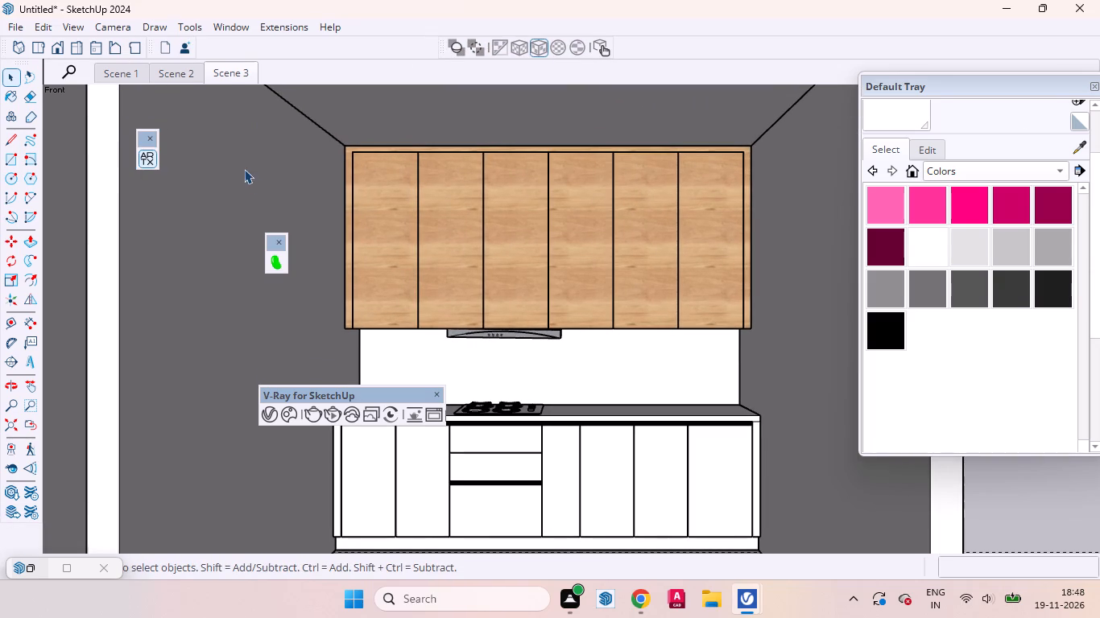
Place a guide on the kitchen ceiling 15" out from the ceiling edge above the wooden wall cabinets.
scroll(266, 185, "down", 11)
scroll(515, 345, "down", 5)
scroll(151, 259, "up", 6)
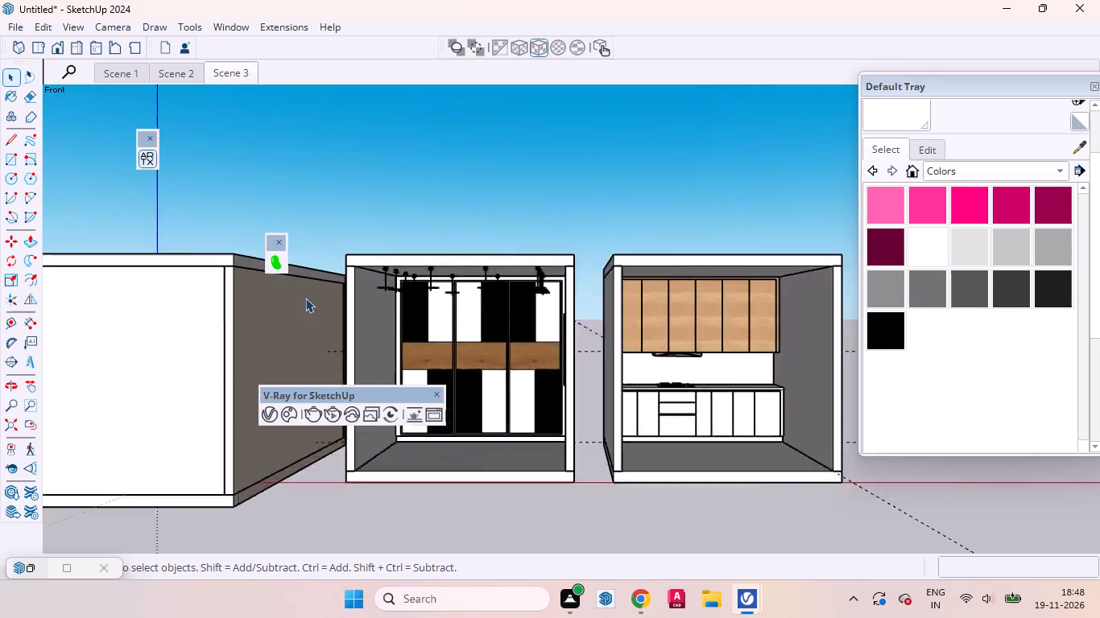
scroll(305, 298, "up", 9)
scroll(377, 292, "down", 6)
middle_click_drag(420, 341, 346, 245)
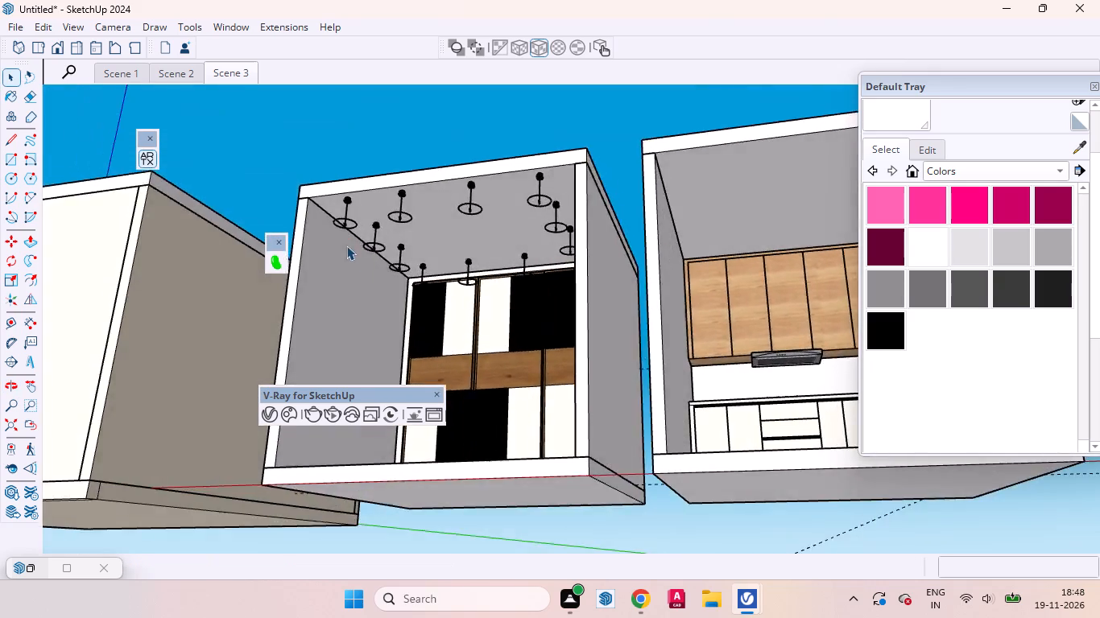
scroll(352, 282, "down", 8)
scroll(552, 251, "up", 20)
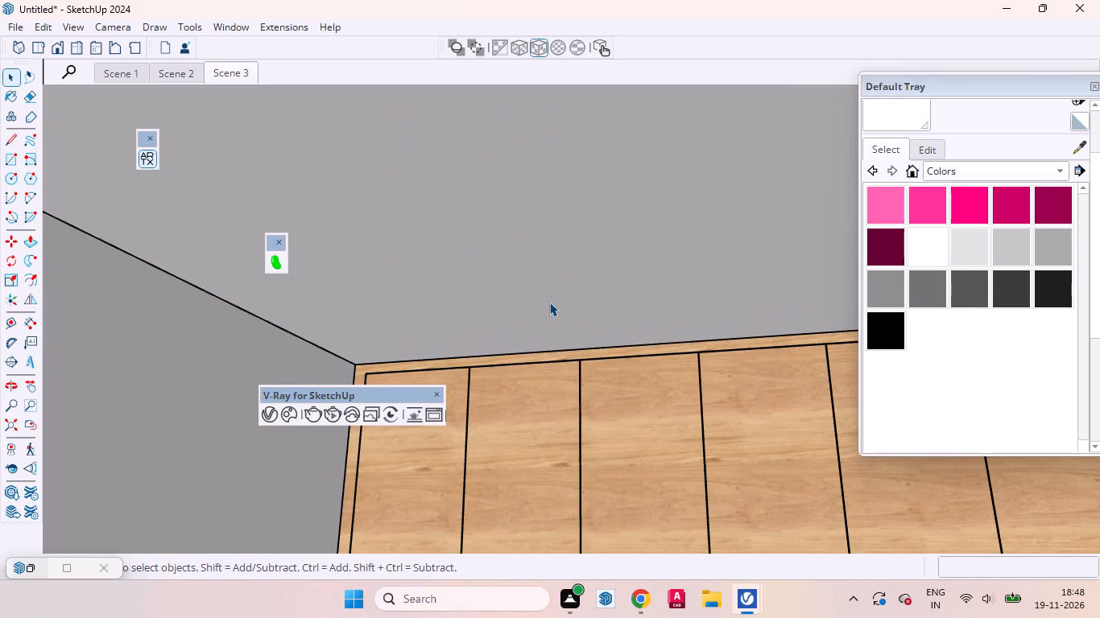
key("t")
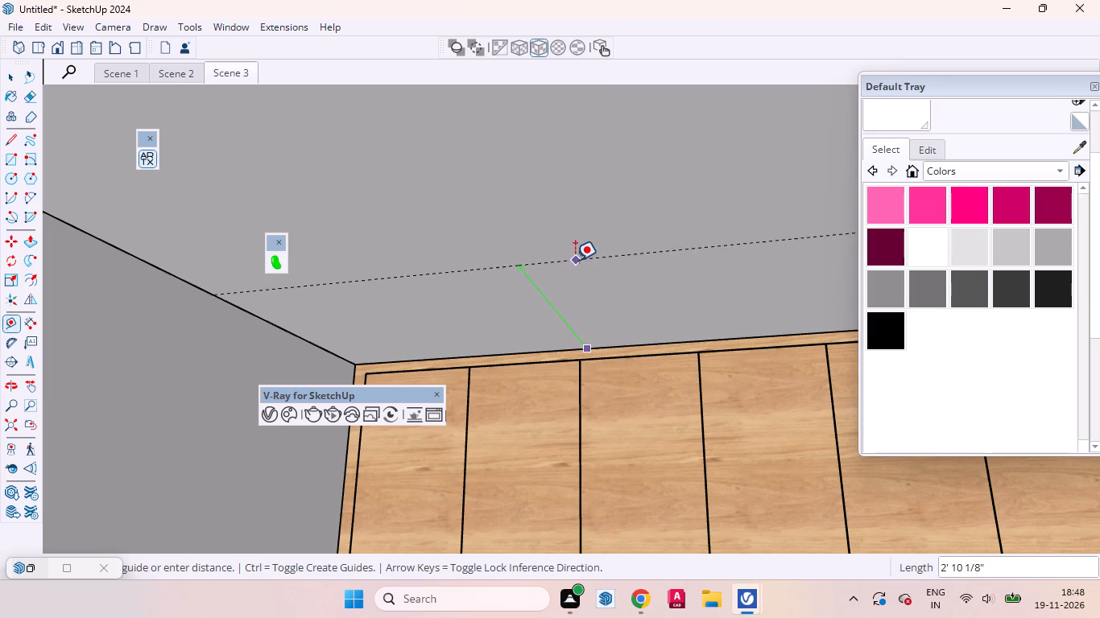
type("15")
key("Return")
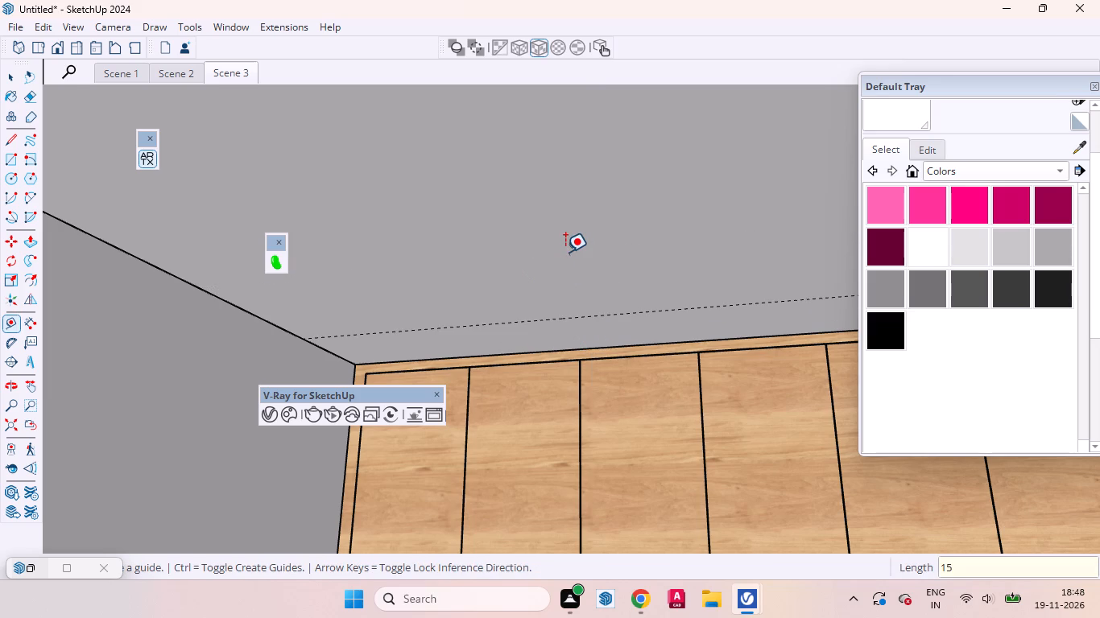
Add two more kitchen ceiling guides, each 15" in from the ceiling edge along a side wall.
scroll(566, 252, "down", 8)
scroll(569, 350, "down", 3)
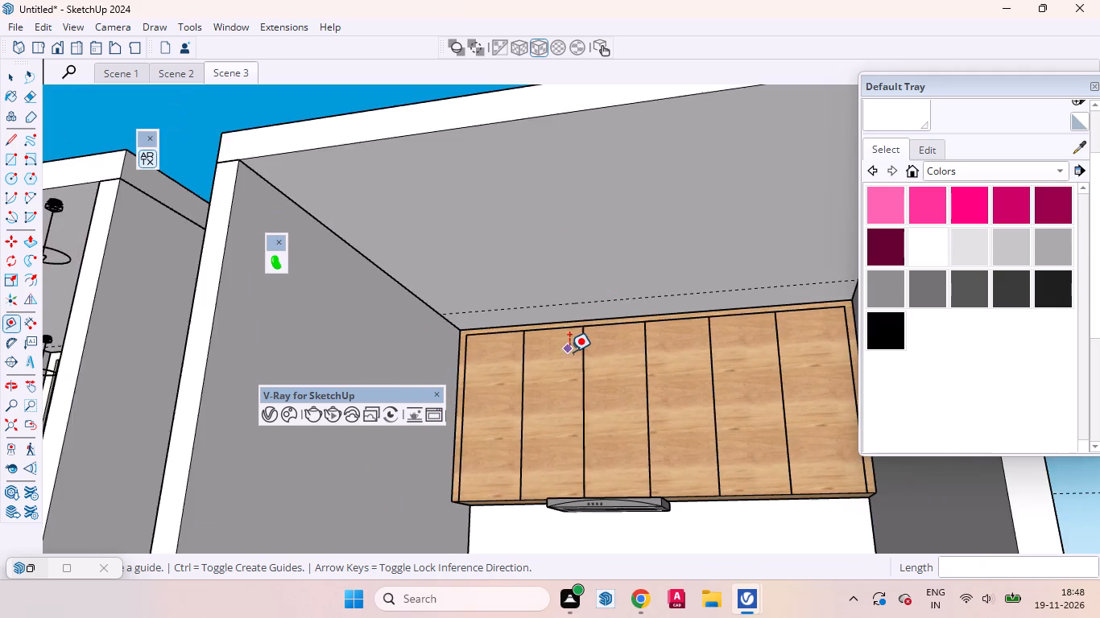
middle_click_drag(548, 354, 593, 355)
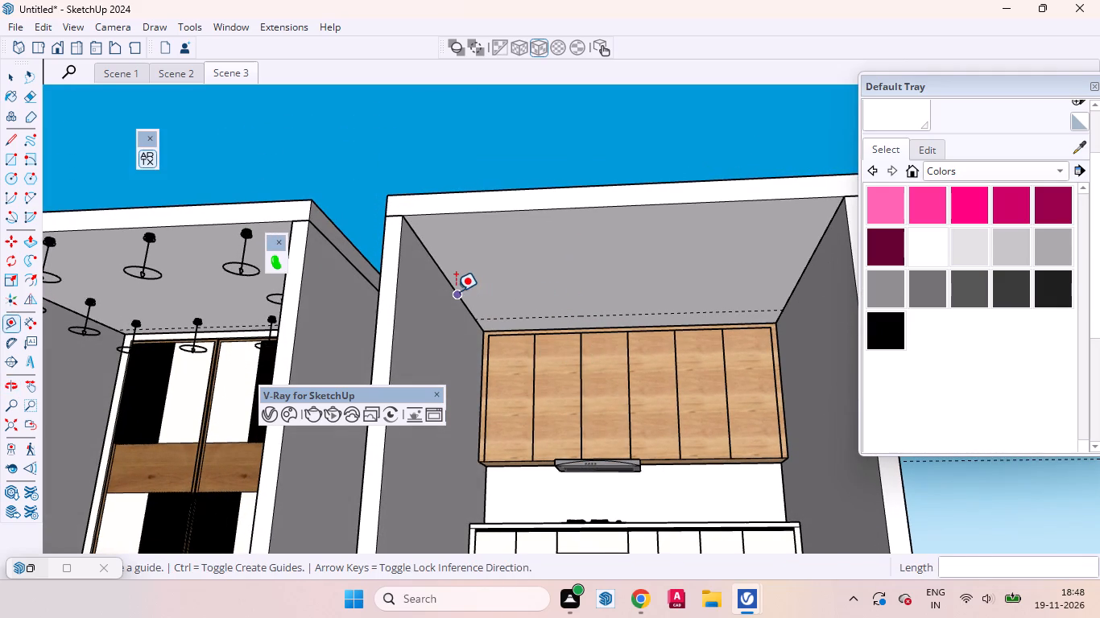
left_click(456, 291)
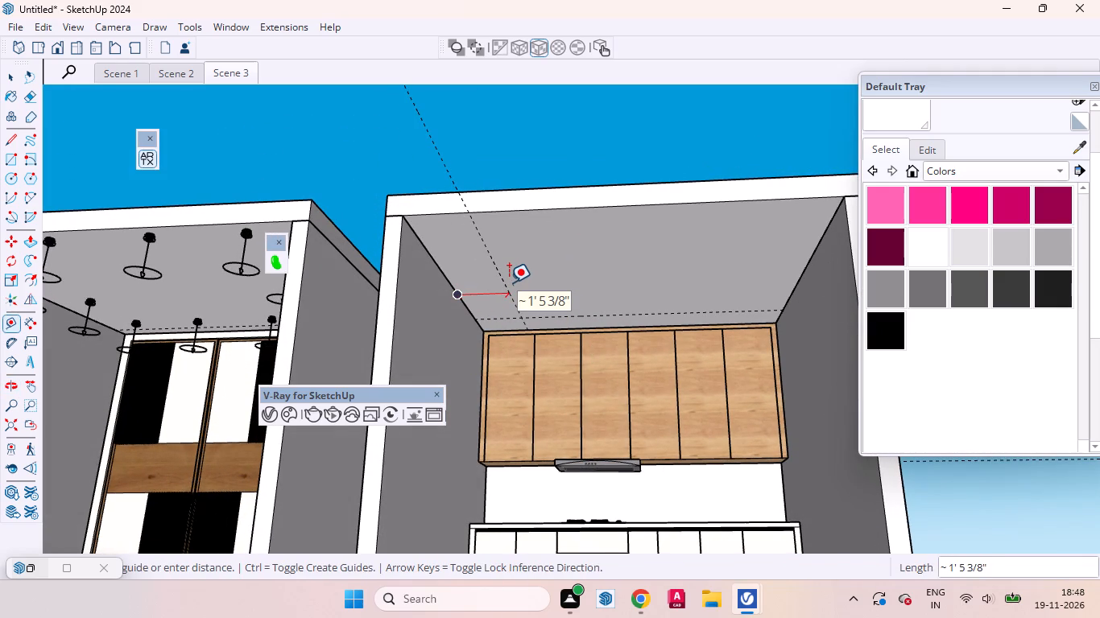
type("15")
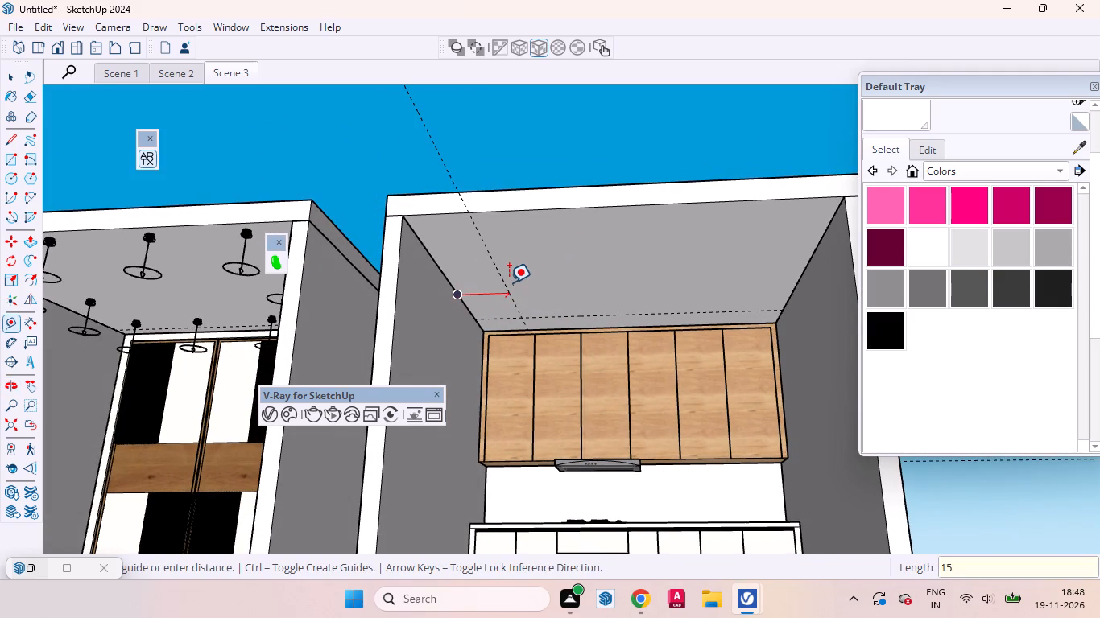
key("shift+Return")
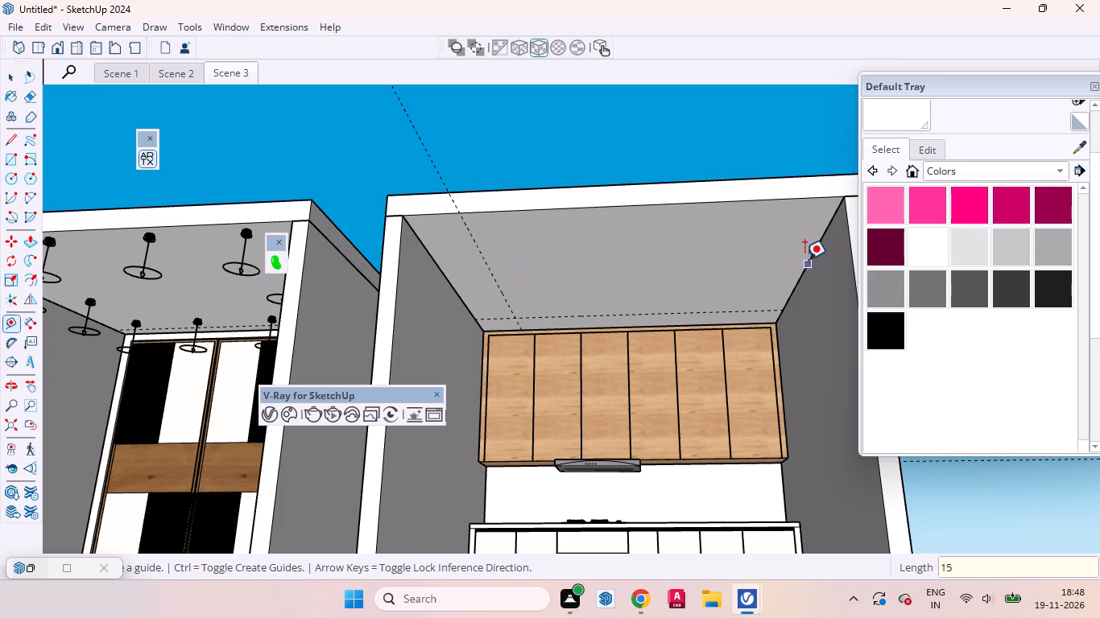
left_click(808, 253)
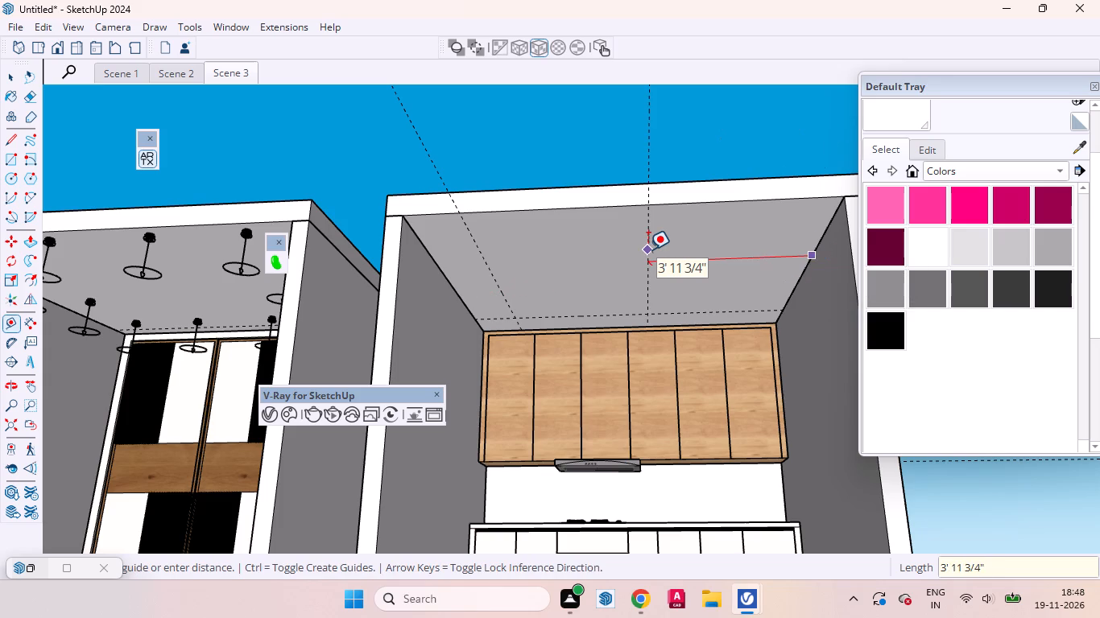
key("1")
key("5")
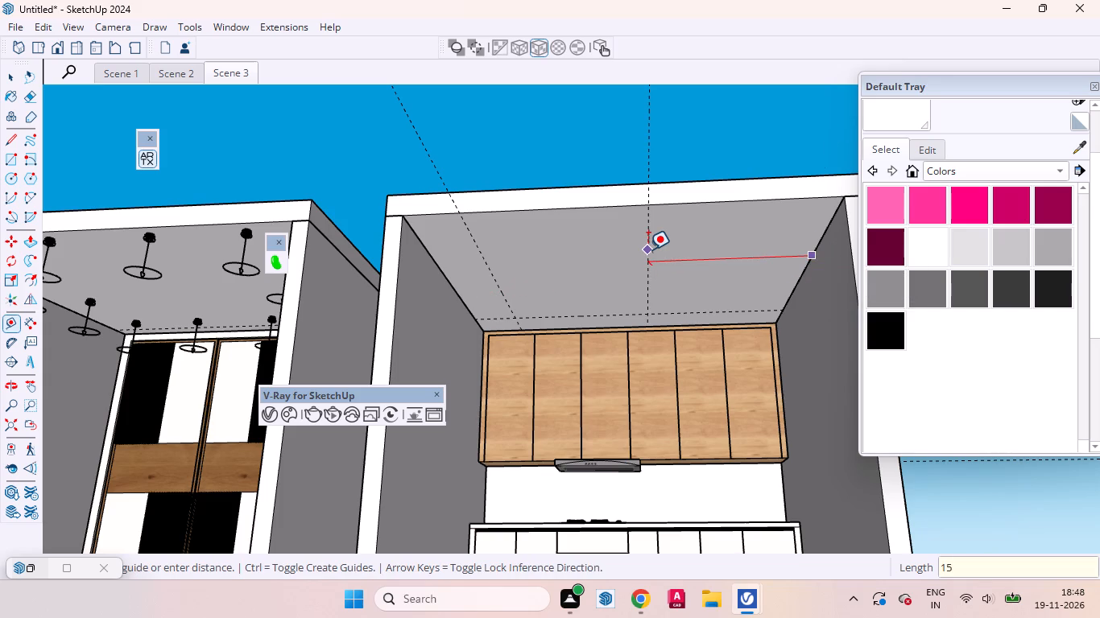
key("Return")
key("space")
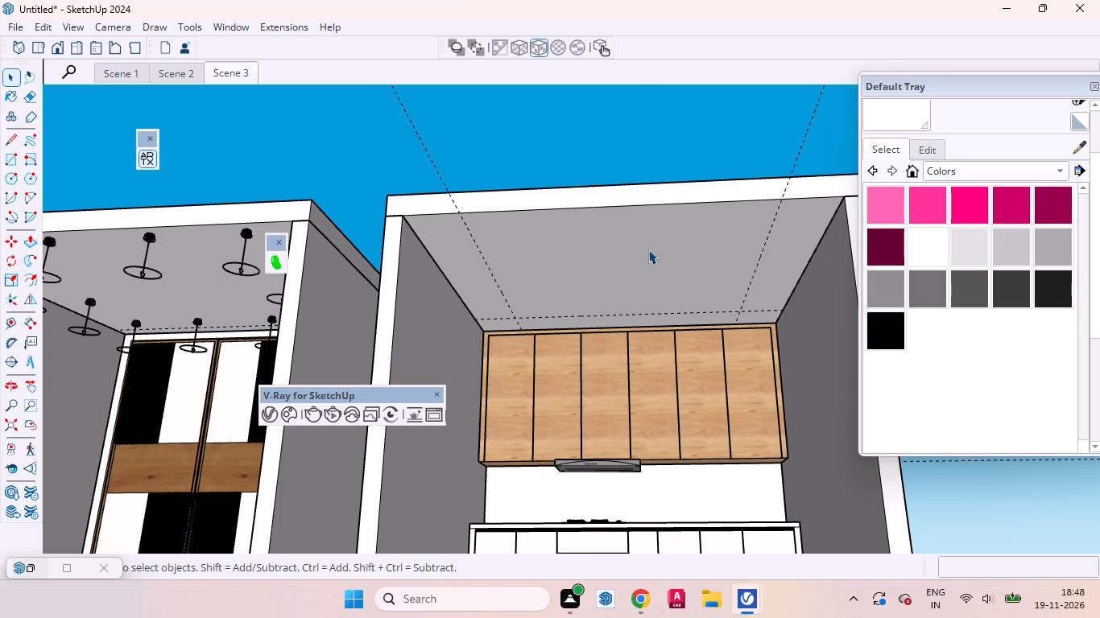
Copy the wardrobe room's back-row corner ceiling light to the kitchen, placing it at the intersection of the left-wall and back guides.
scroll(689, 288, "down", 4)
scroll(755, 318, "up", 1)
scroll(765, 329, "down", 1)
scroll(407, 341, "up", 4)
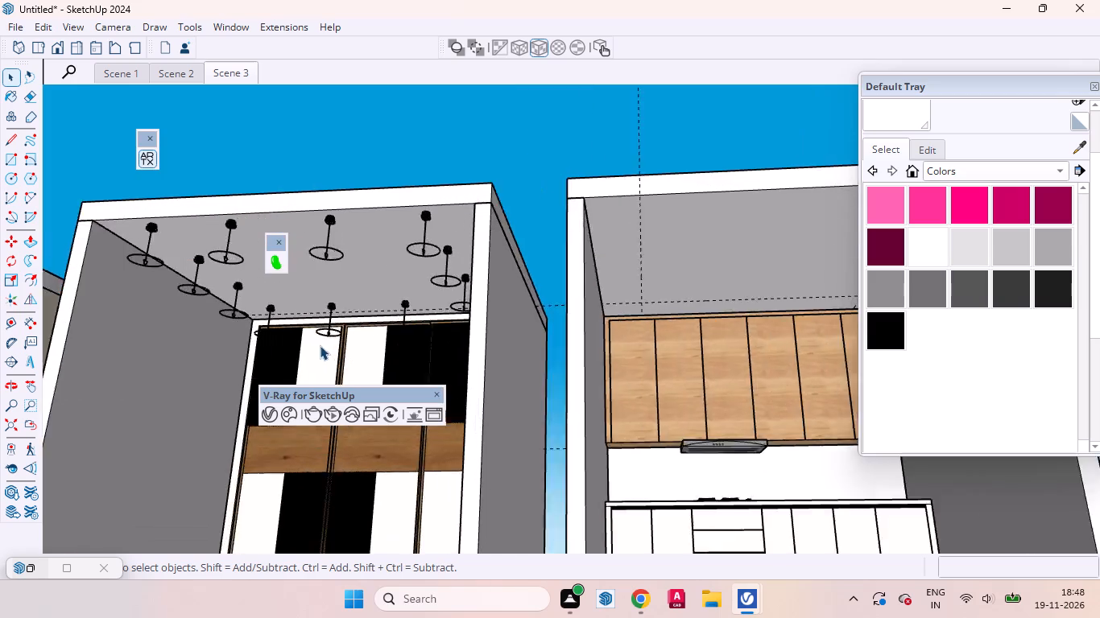
scroll(320, 345, "up", 12)
left_click(243, 265)
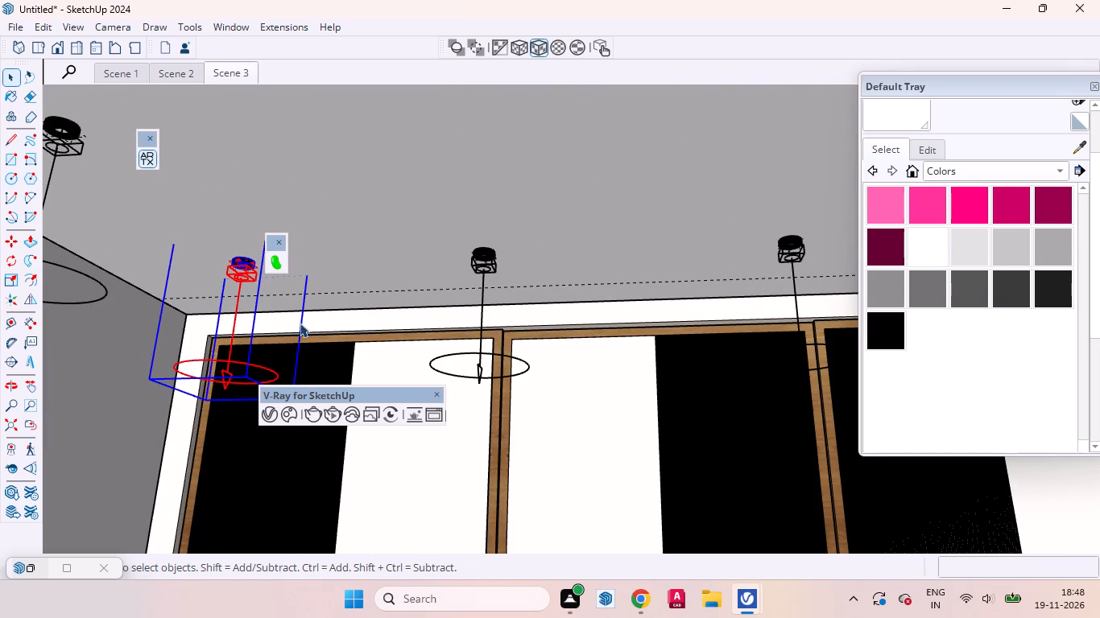
key("m")
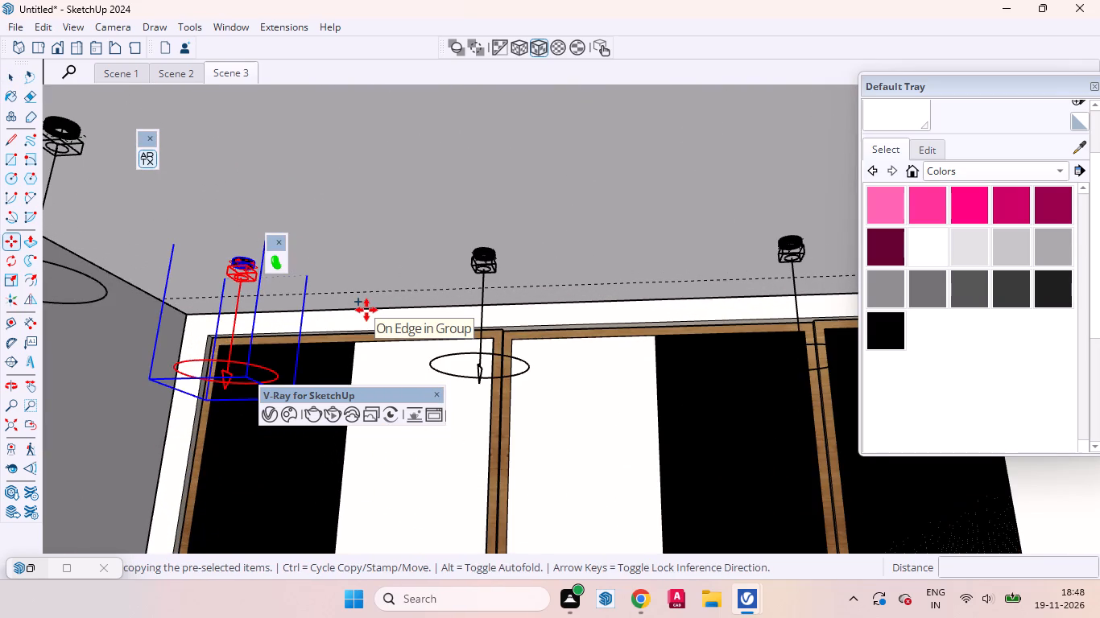
scroll(476, 209, "down", 3)
scroll(461, 326, "down", 4)
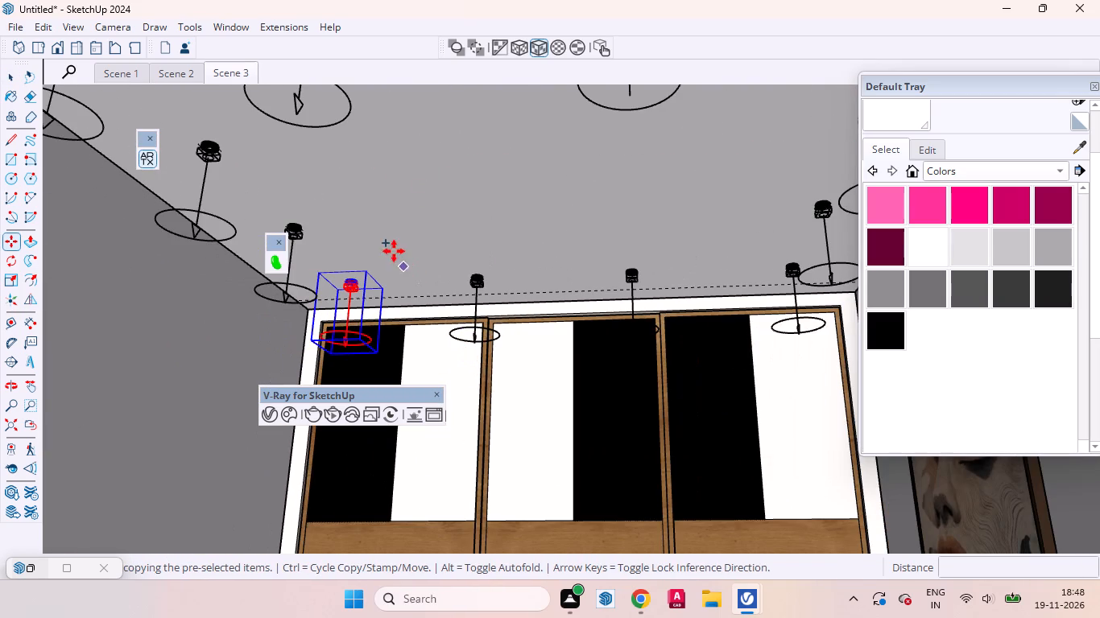
left_click(363, 272)
scroll(401, 286, "down", 7)
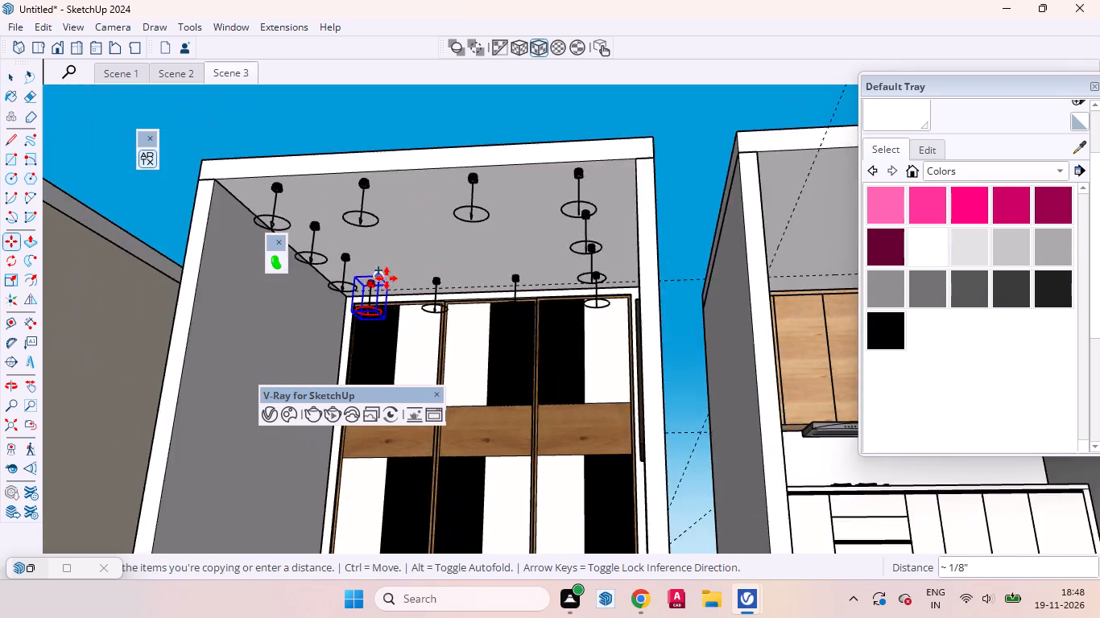
scroll(387, 278, "down", 7)
scroll(625, 290, "up", 15)
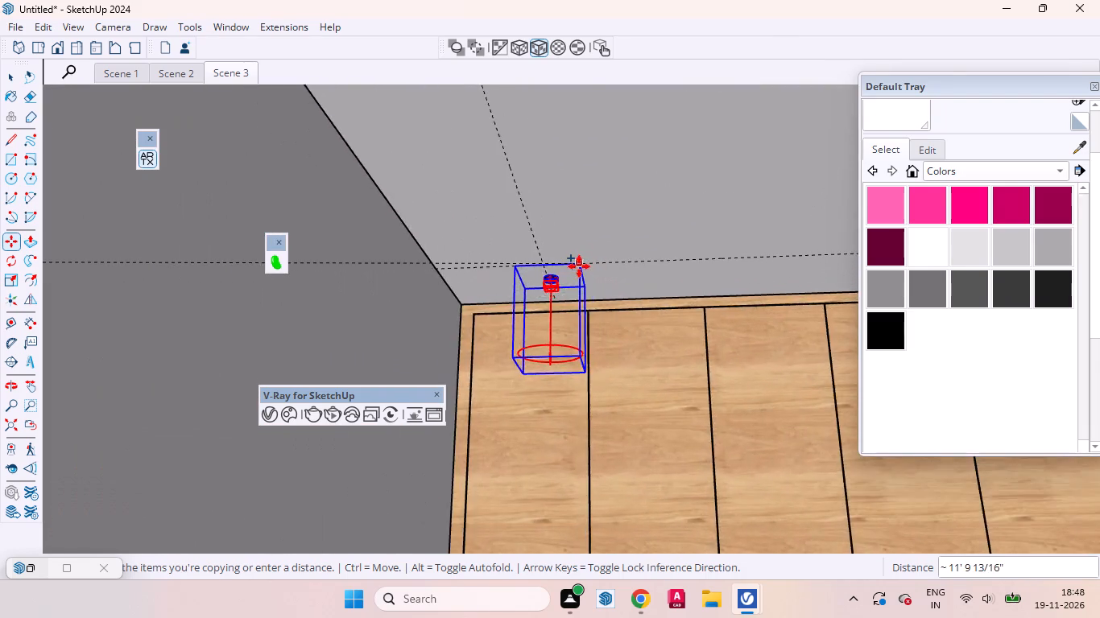
scroll(579, 266, "up", 2)
left_click(572, 243)
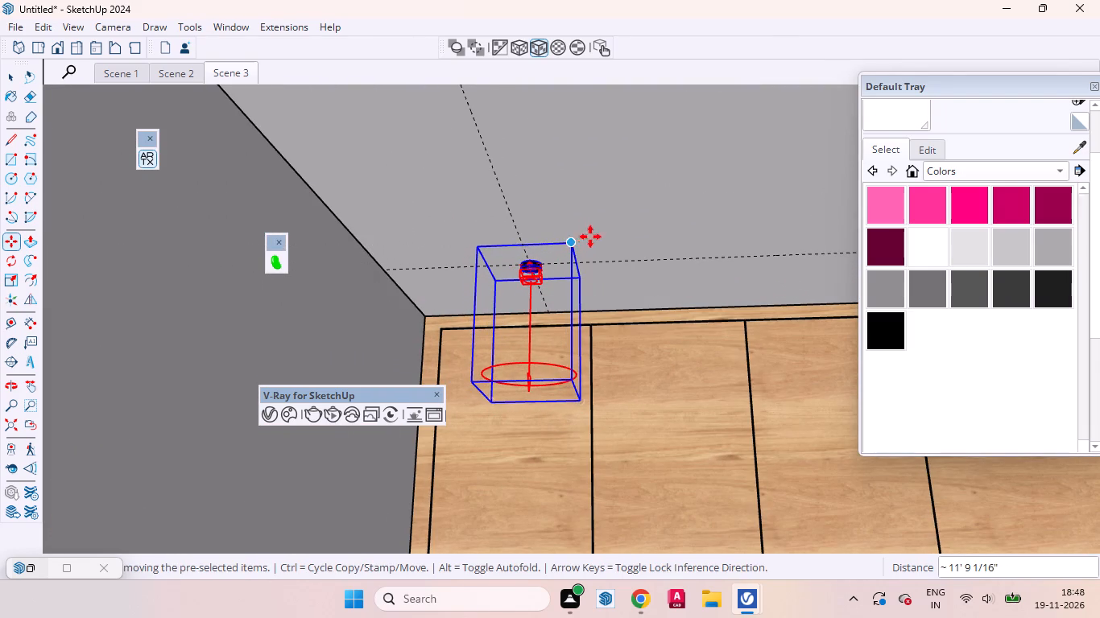
Copy the kitchen ceiling light 2' along the back guide towards the right wall and repeat it as a ×3 array.
scroll(583, 233, "up", 8)
middle_click_drag(586, 244, 454, 140)
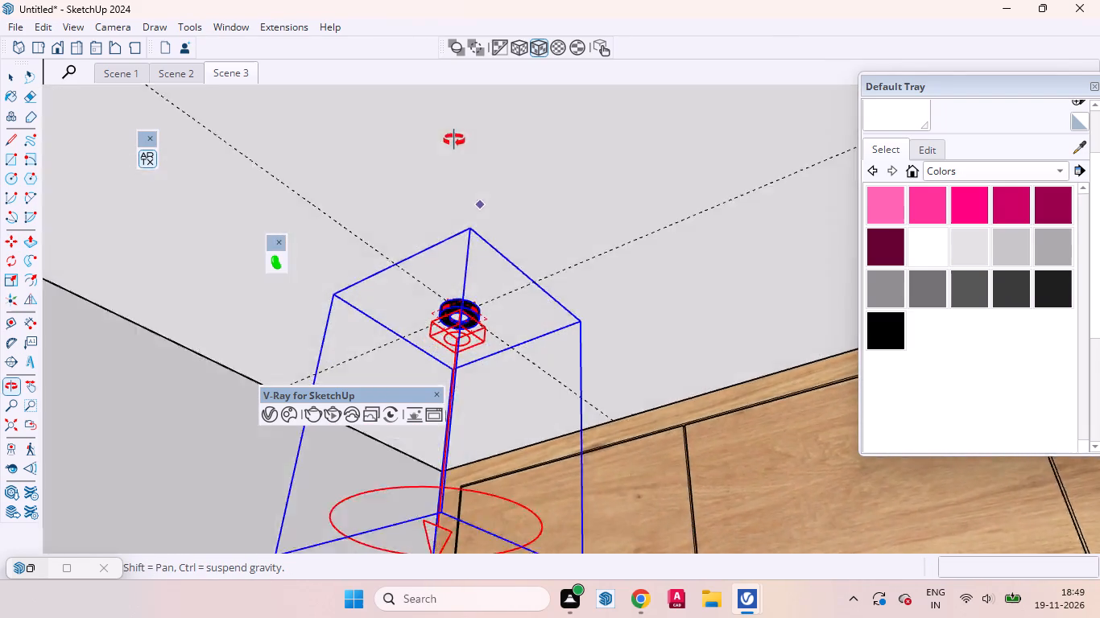
middle_click_drag(454, 140, 582, 169)
scroll(536, 207, "down", 17)
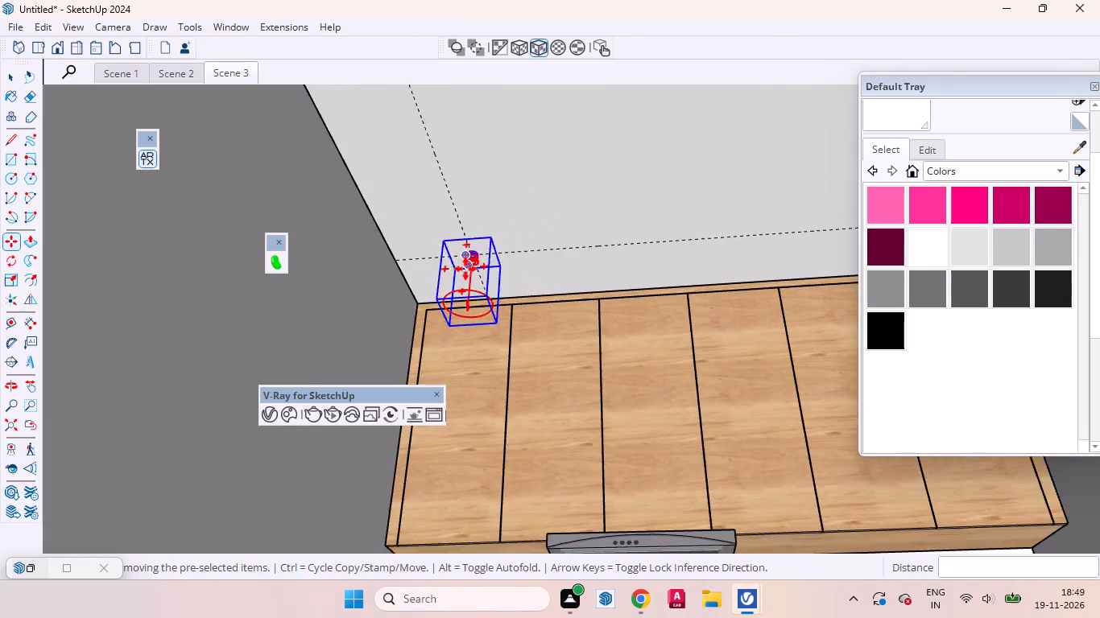
scroll(465, 269, "down", 7)
scroll(508, 192, "up", 3)
scroll(553, 234, "down", 4)
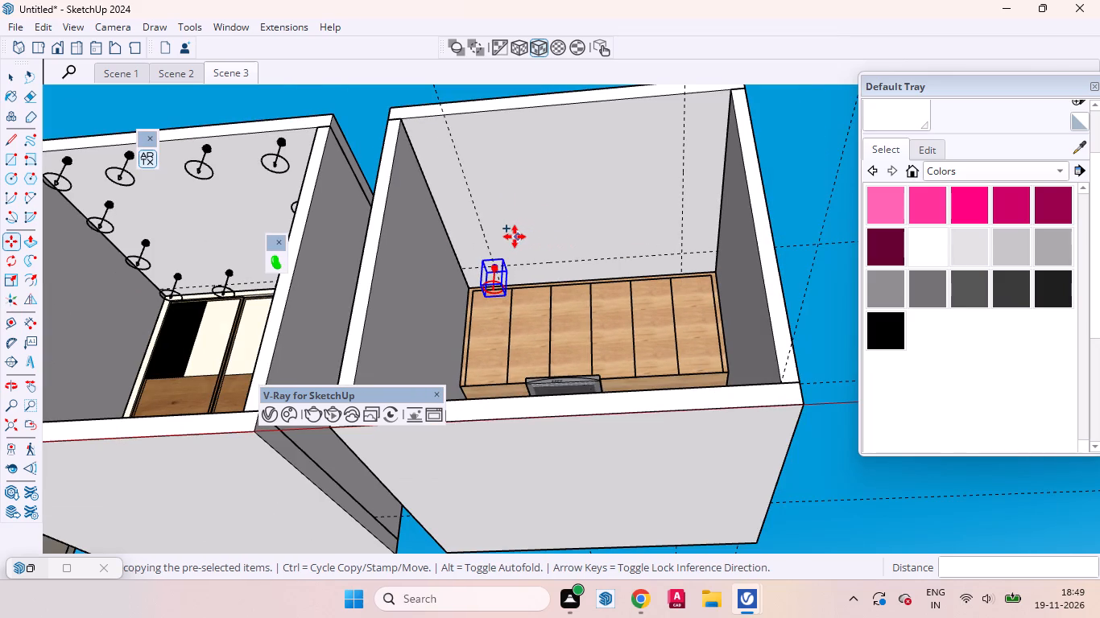
left_click(515, 237)
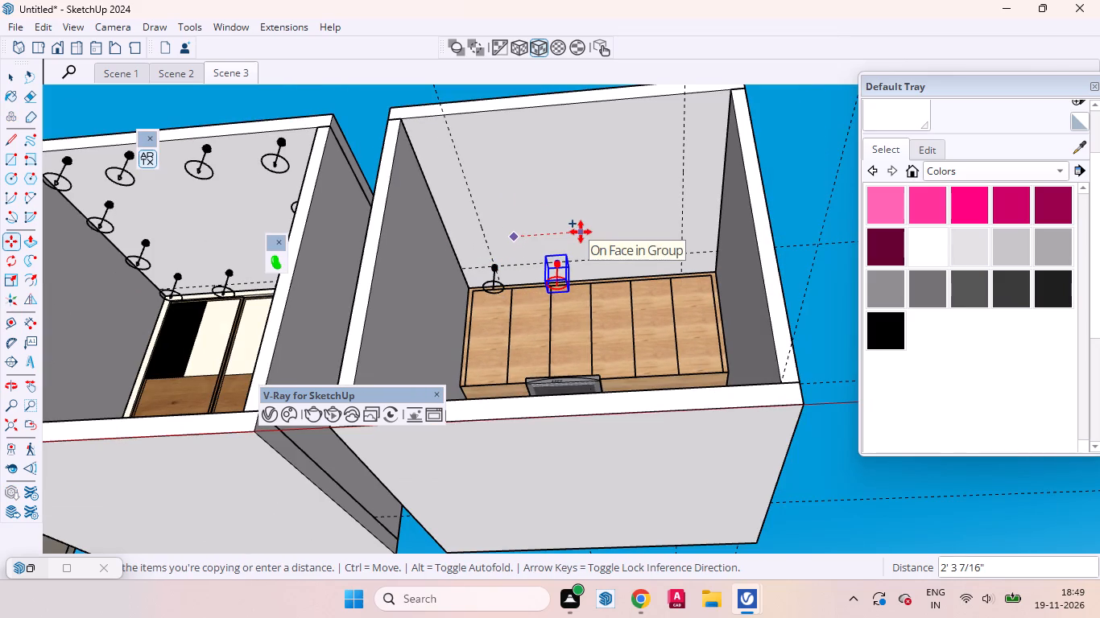
type("2'")
key("Return")
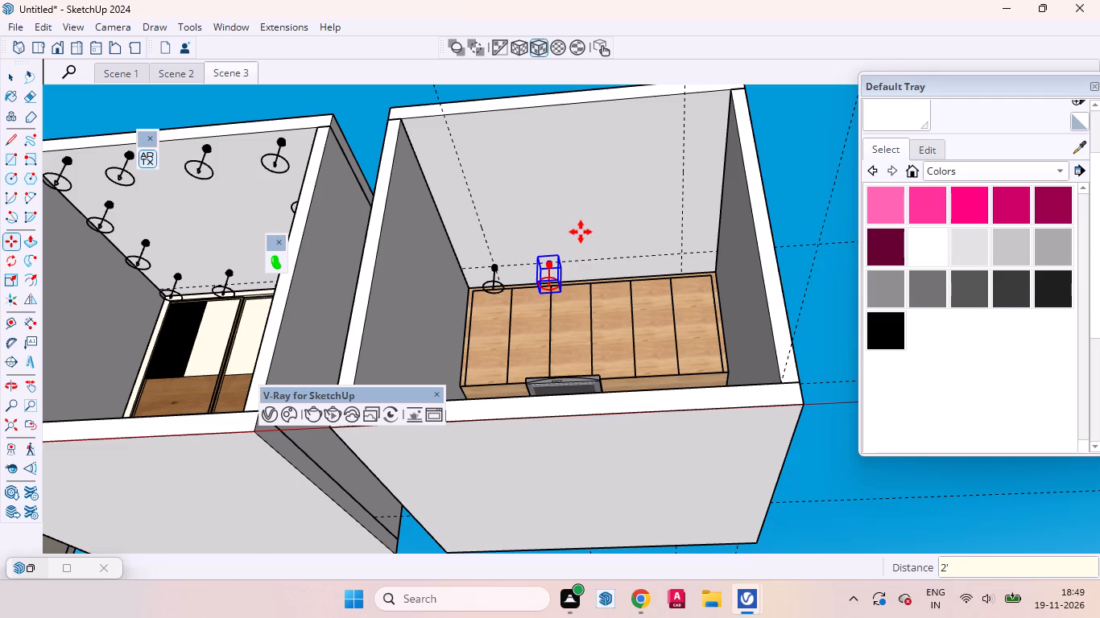
key("shift+asterisk")
key("3")
key("Return")
key("space")
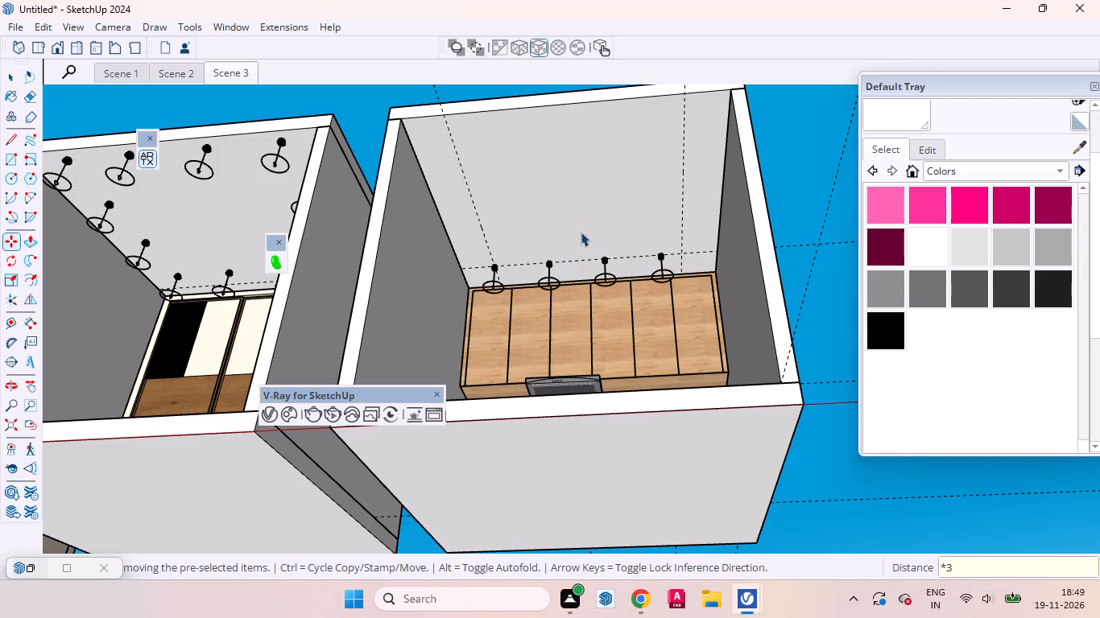
Move the last ceiling light in the row about 9" towards the right wall, onto the side guide.
scroll(620, 262, "up", 5)
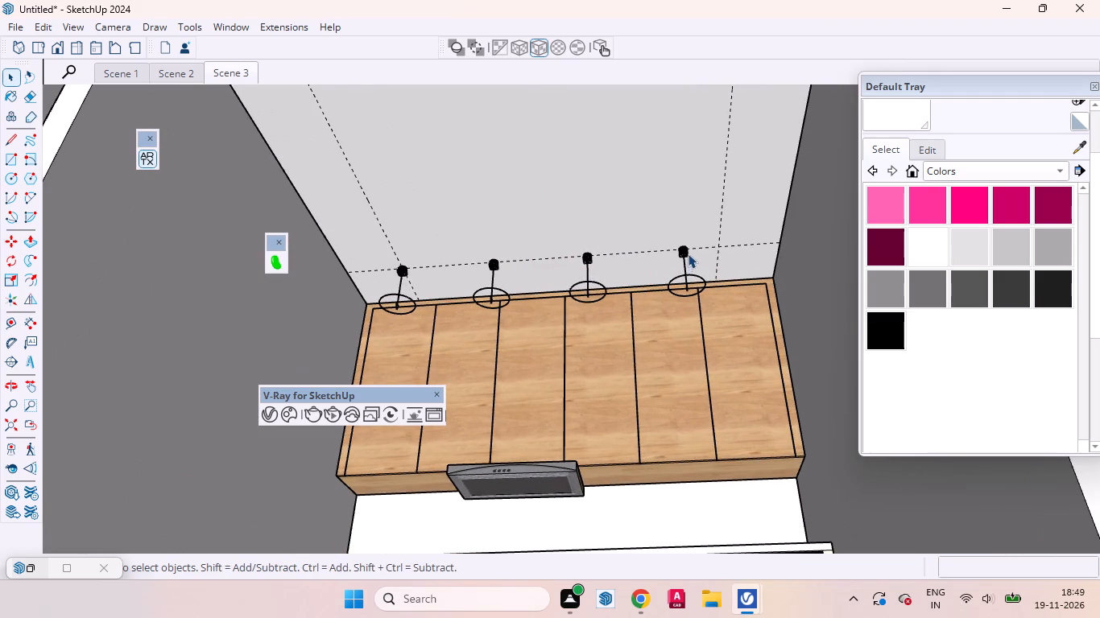
left_click(688, 253)
key("m")
left_click(673, 225)
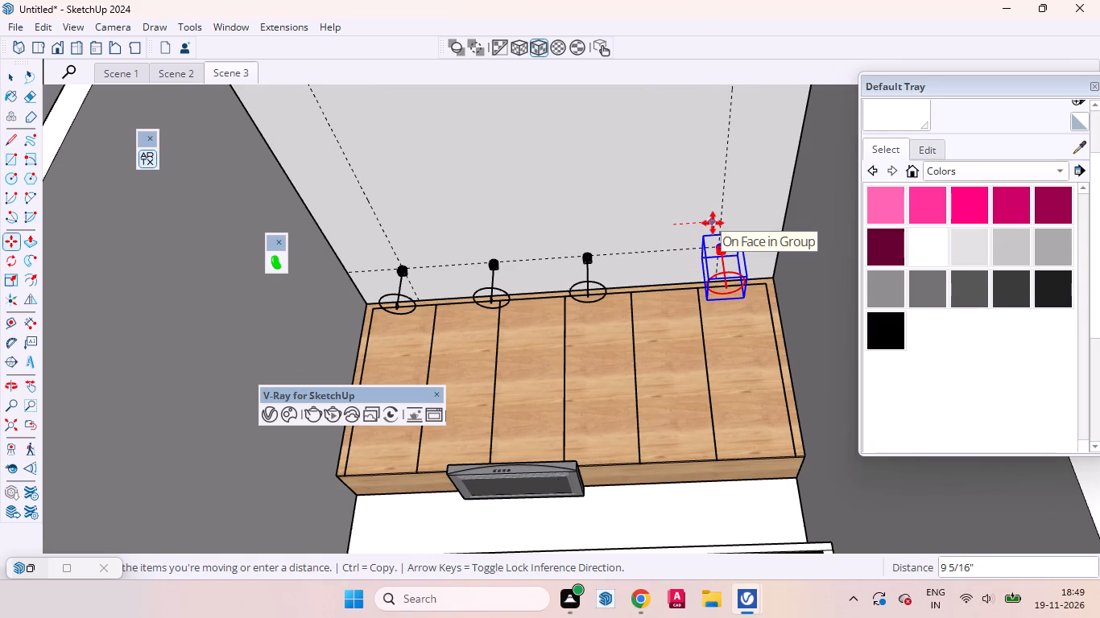
left_click(711, 223)
key("space")
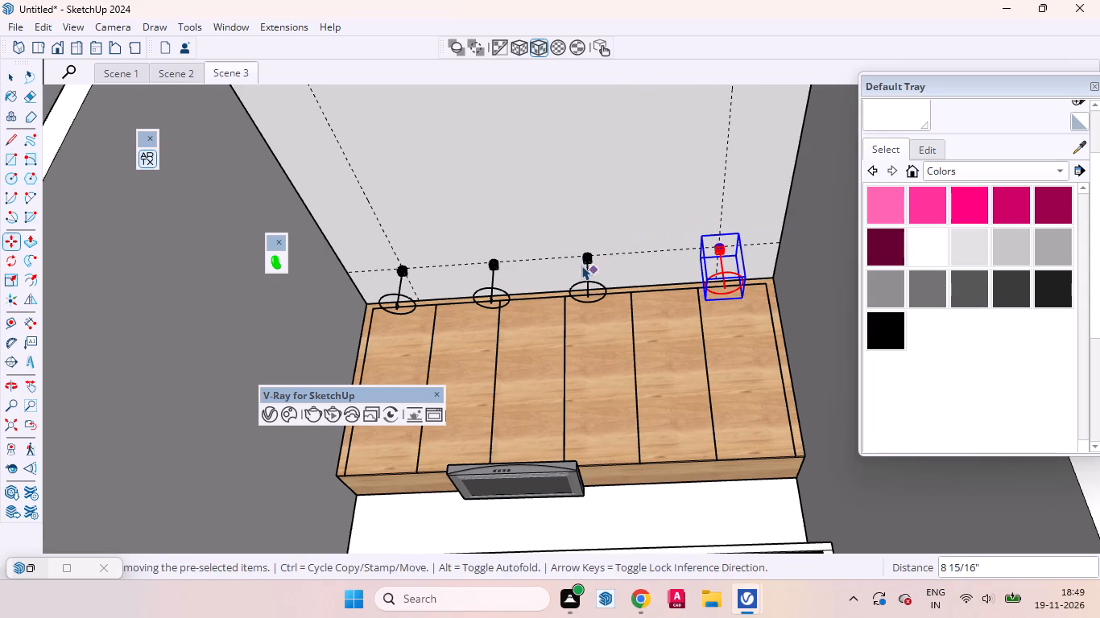
Shift the two middle ceiling lights towards the right wall, the third by about 9" and the second by about 5", to even the spacing.
left_click(584, 258)
left_click(588, 263)
key("m")
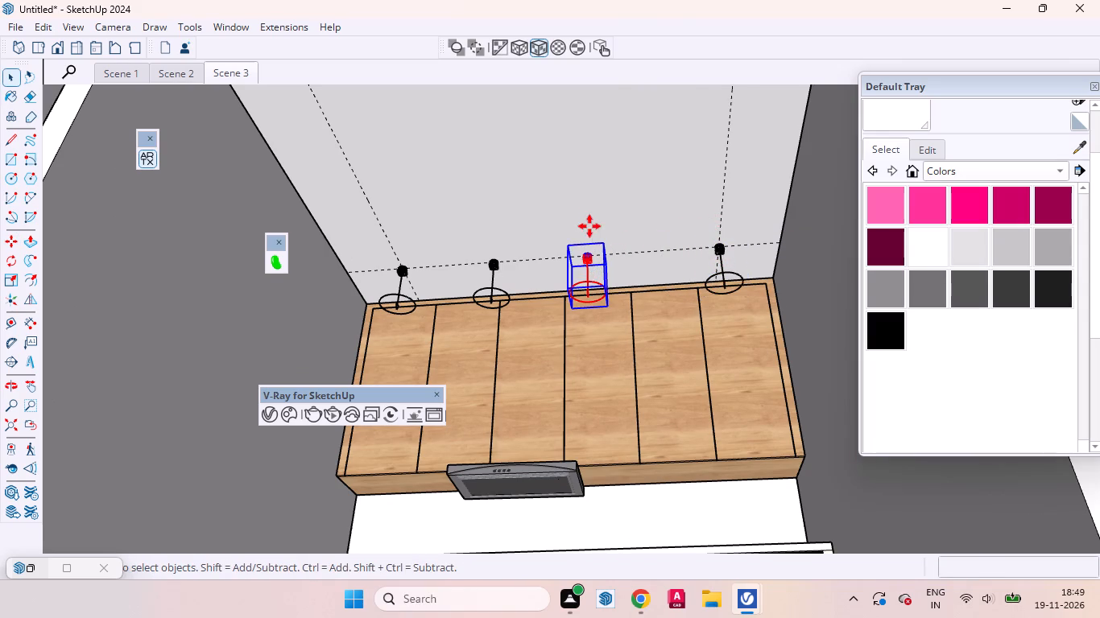
left_click(573, 218)
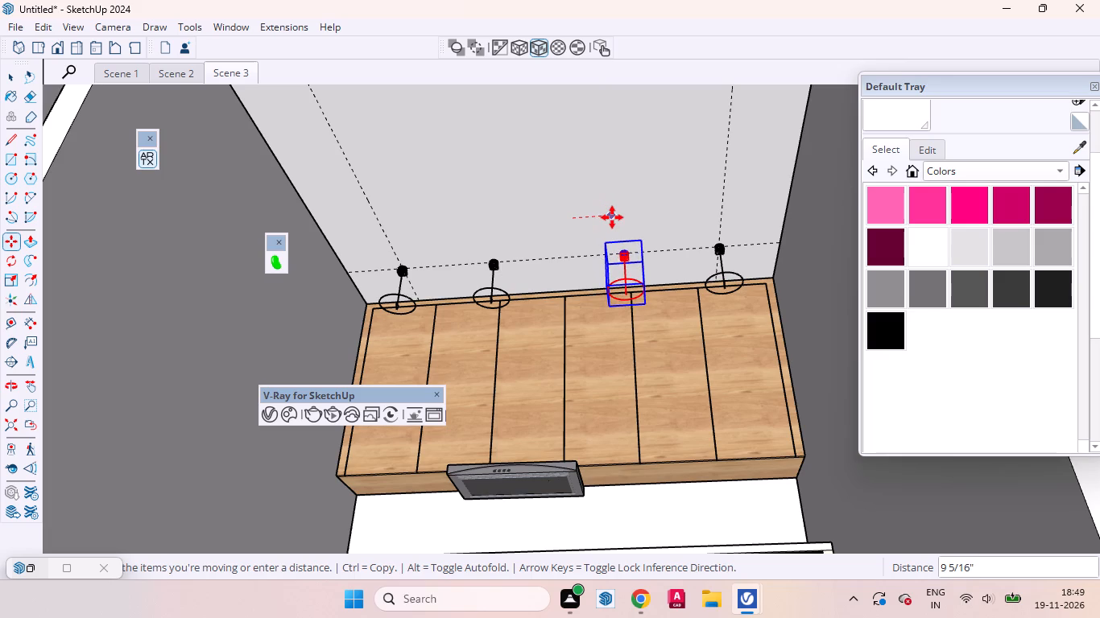
left_click(612, 217)
key("space")
left_click(495, 266)
key("m")
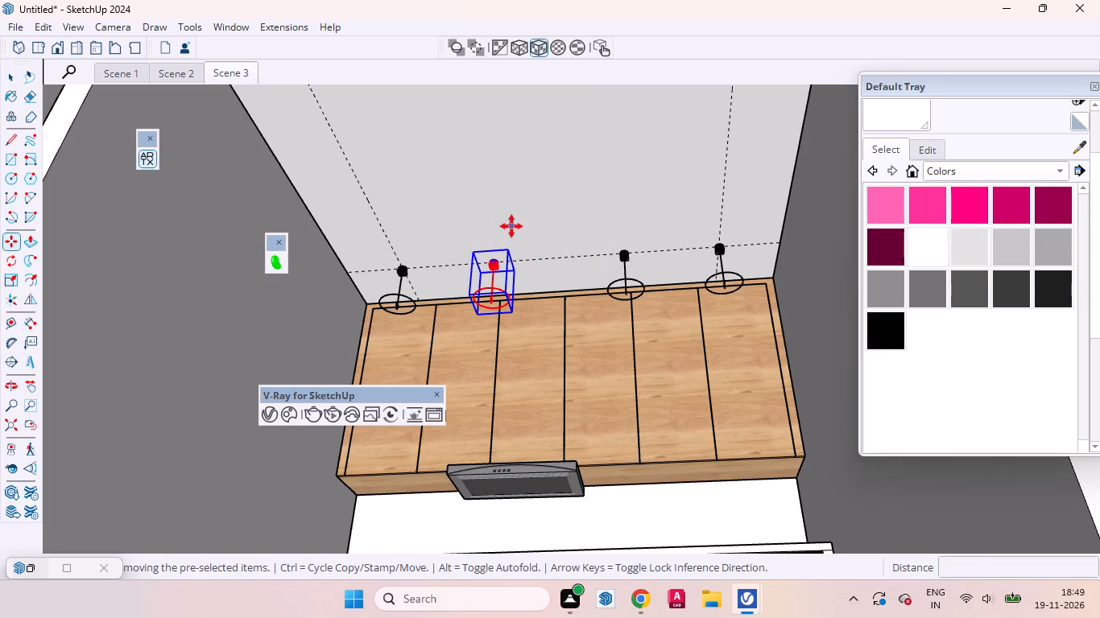
left_click(511, 226)
left_click(534, 229)
key("space")
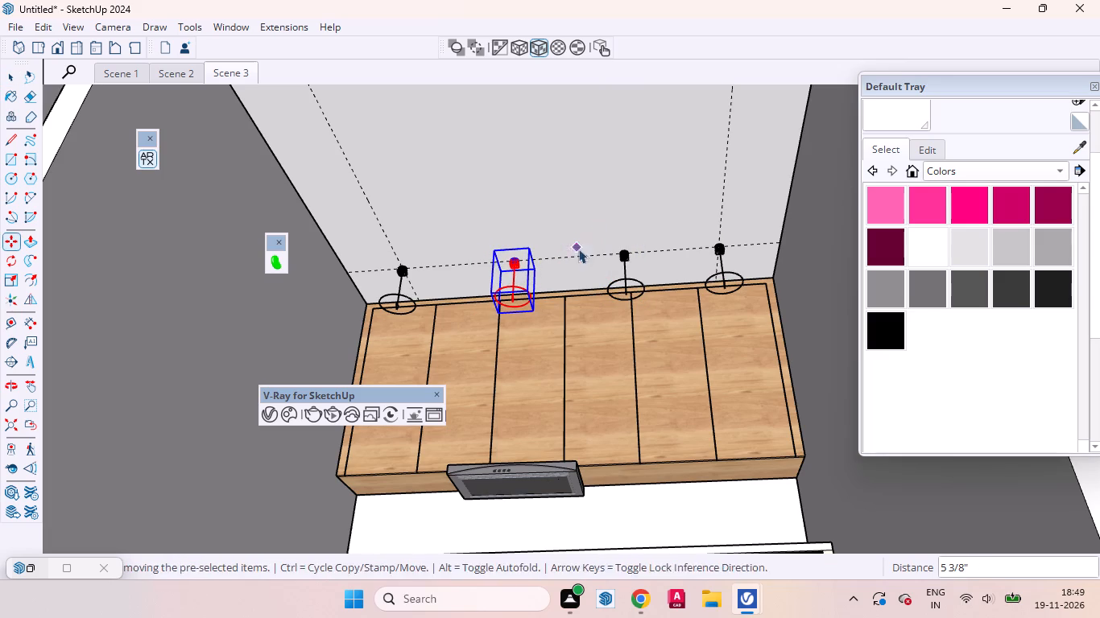
scroll(600, 271, "down", 7)
middle_click_drag(601, 307, 627, 467)
left_click(794, 415)
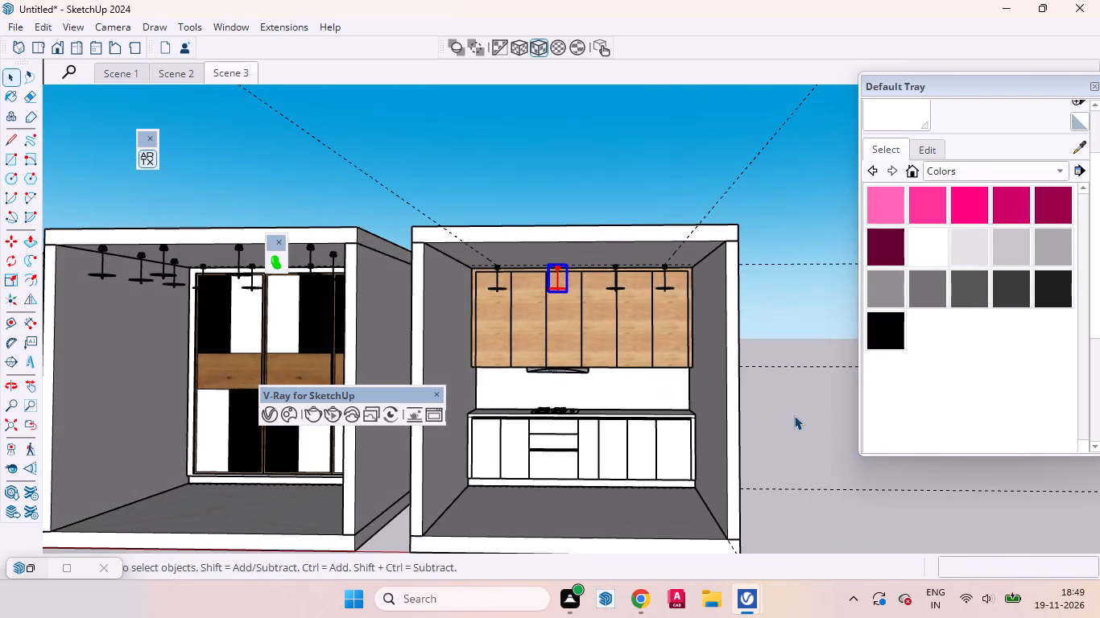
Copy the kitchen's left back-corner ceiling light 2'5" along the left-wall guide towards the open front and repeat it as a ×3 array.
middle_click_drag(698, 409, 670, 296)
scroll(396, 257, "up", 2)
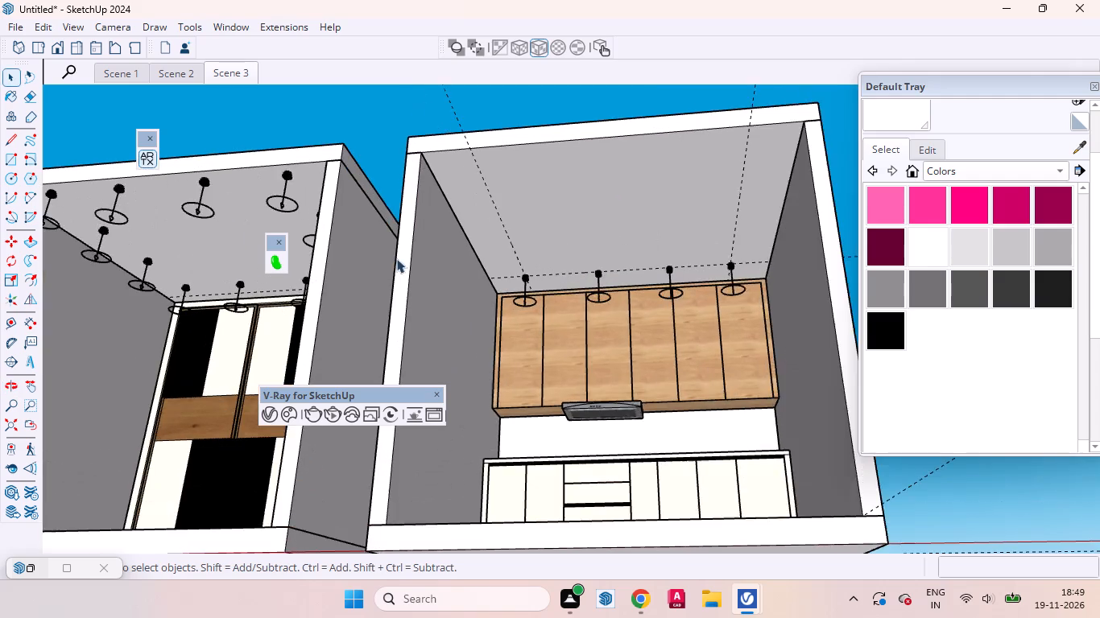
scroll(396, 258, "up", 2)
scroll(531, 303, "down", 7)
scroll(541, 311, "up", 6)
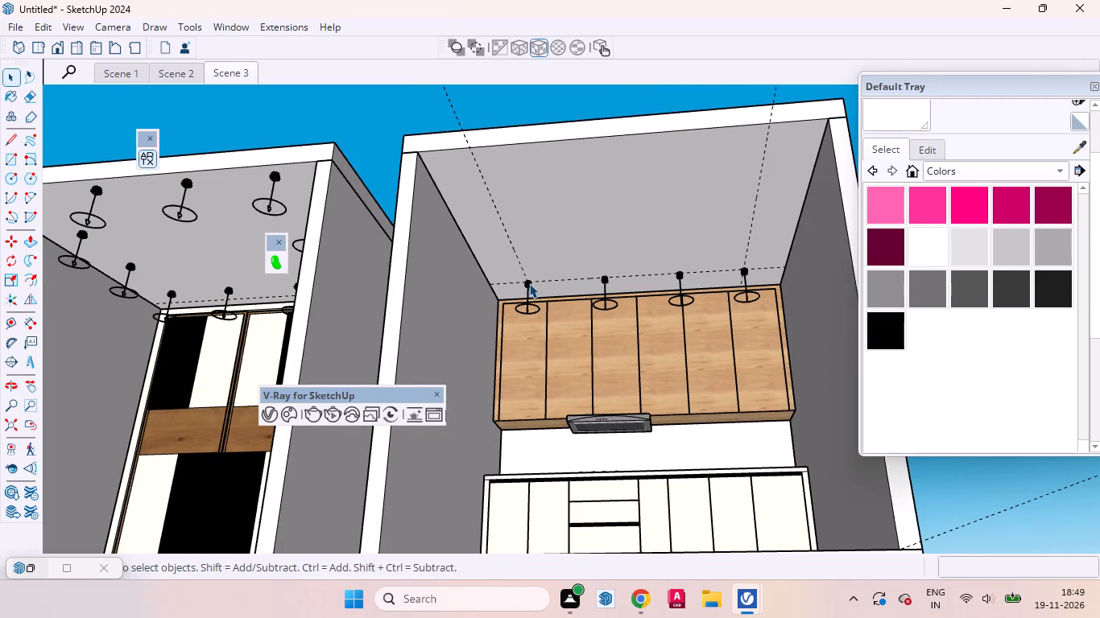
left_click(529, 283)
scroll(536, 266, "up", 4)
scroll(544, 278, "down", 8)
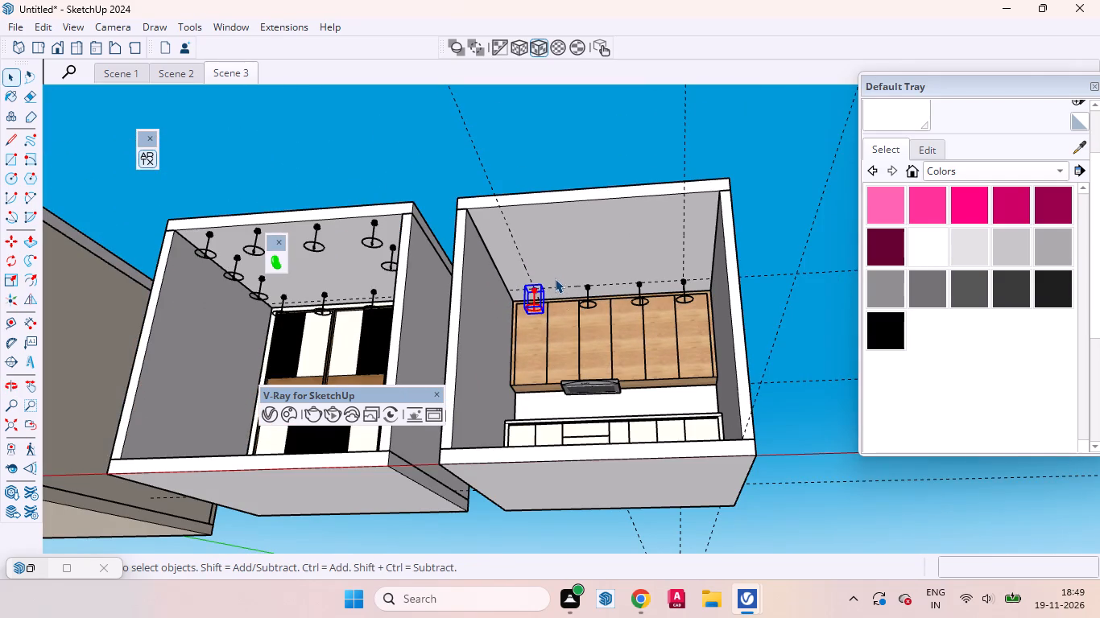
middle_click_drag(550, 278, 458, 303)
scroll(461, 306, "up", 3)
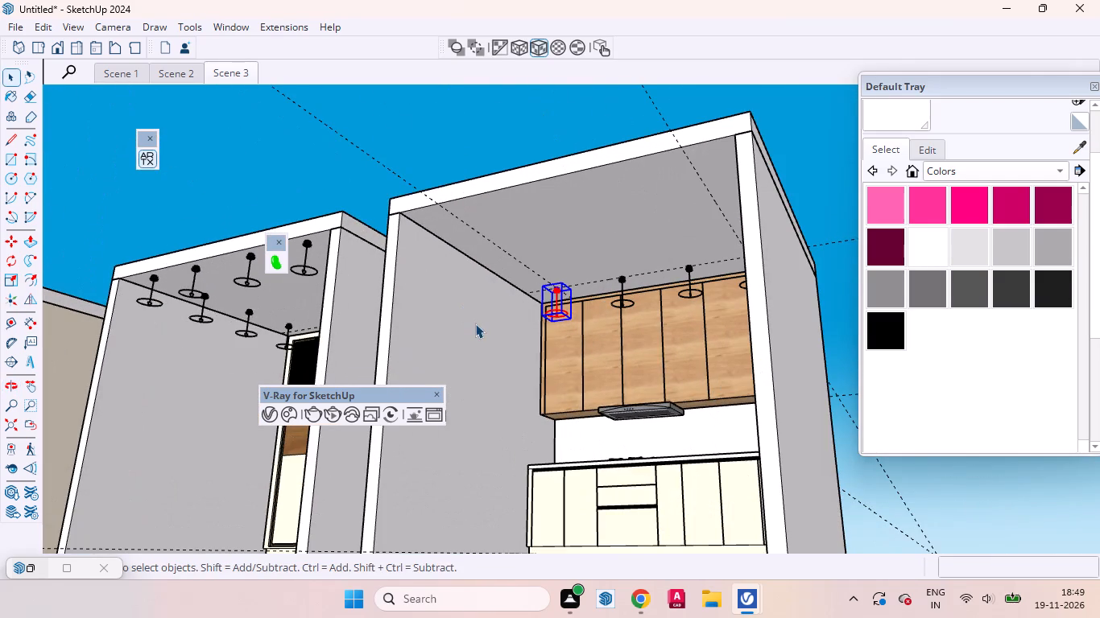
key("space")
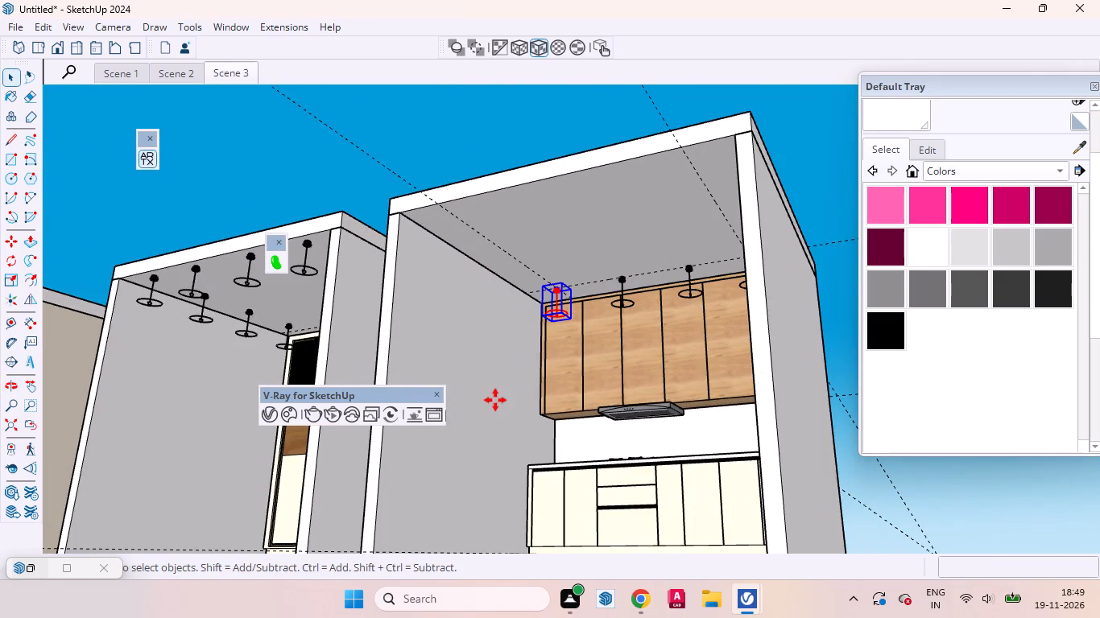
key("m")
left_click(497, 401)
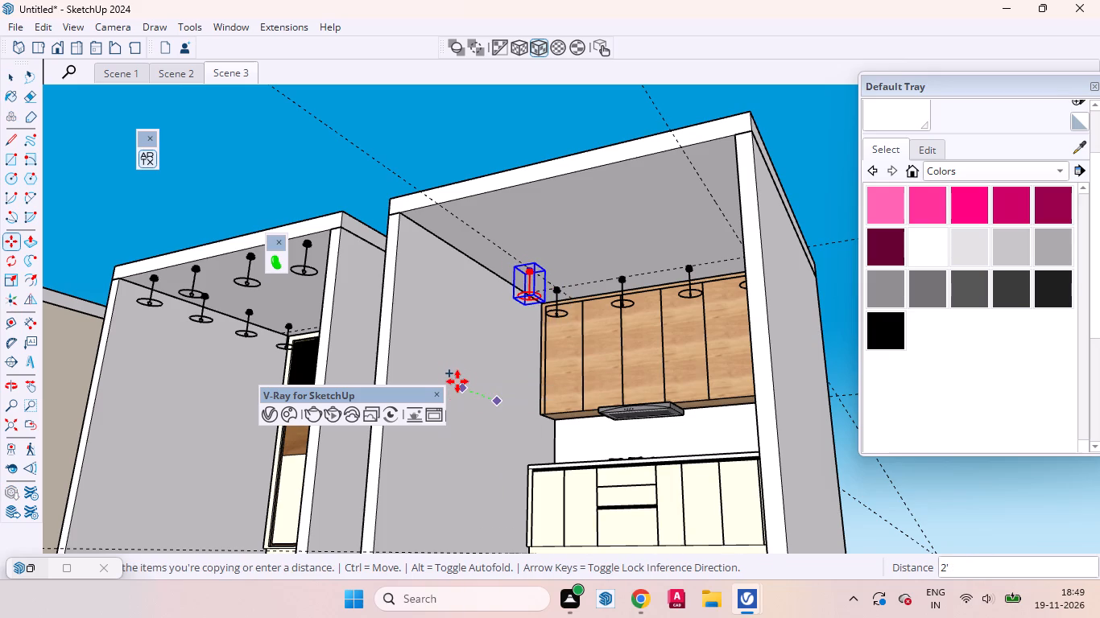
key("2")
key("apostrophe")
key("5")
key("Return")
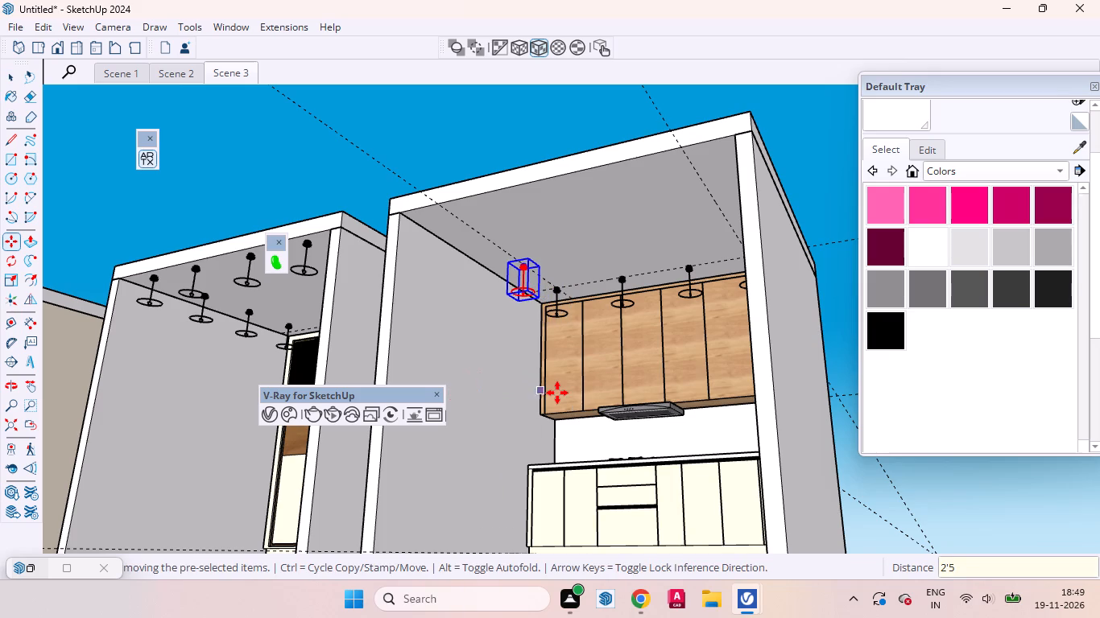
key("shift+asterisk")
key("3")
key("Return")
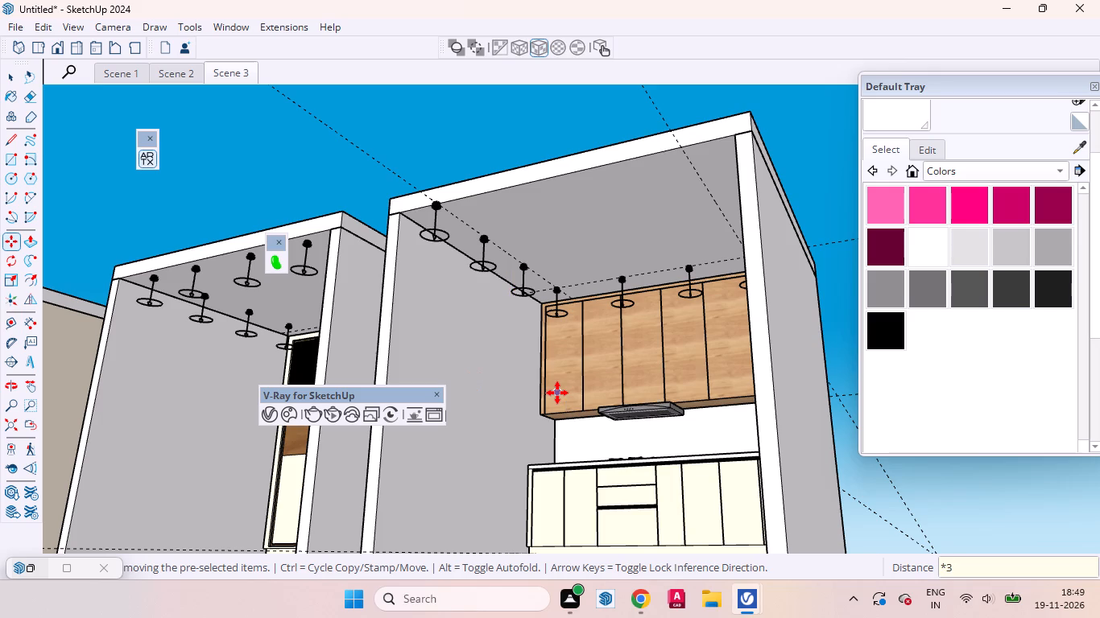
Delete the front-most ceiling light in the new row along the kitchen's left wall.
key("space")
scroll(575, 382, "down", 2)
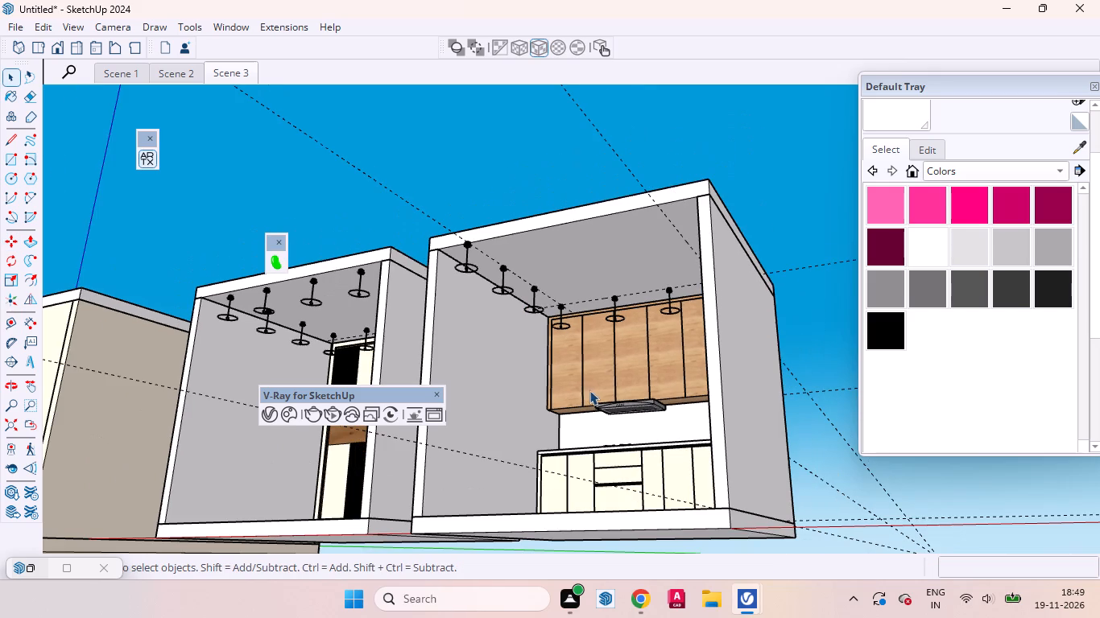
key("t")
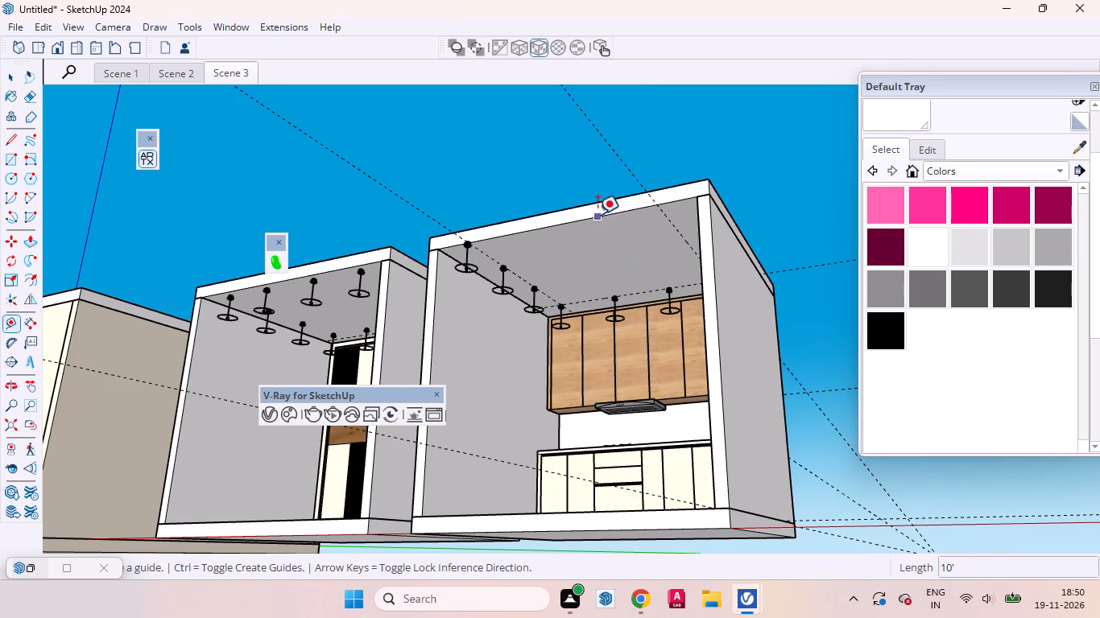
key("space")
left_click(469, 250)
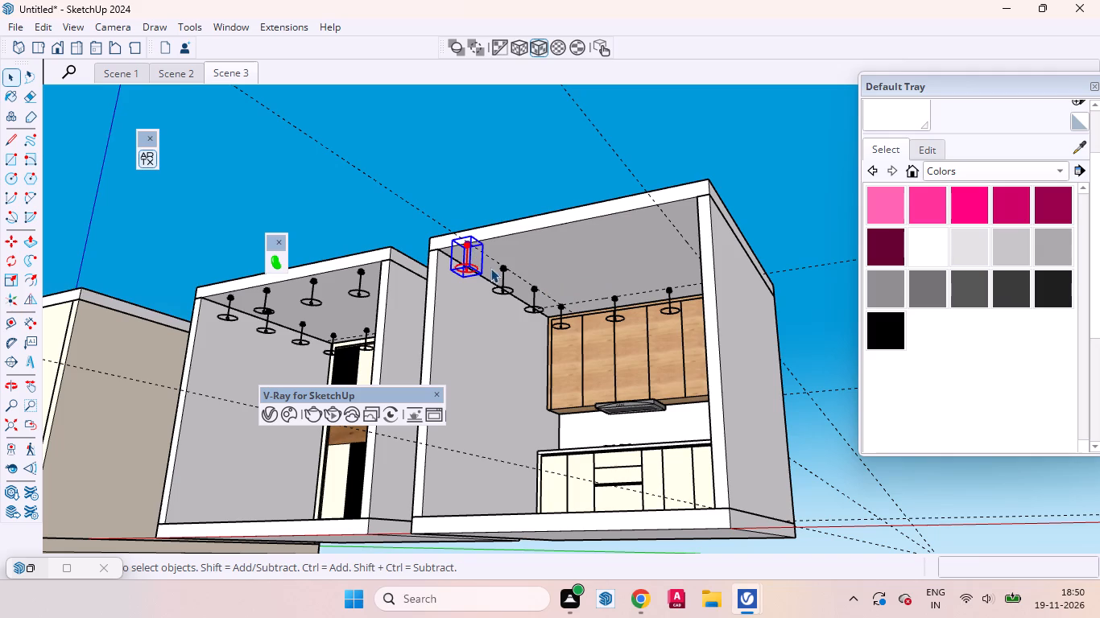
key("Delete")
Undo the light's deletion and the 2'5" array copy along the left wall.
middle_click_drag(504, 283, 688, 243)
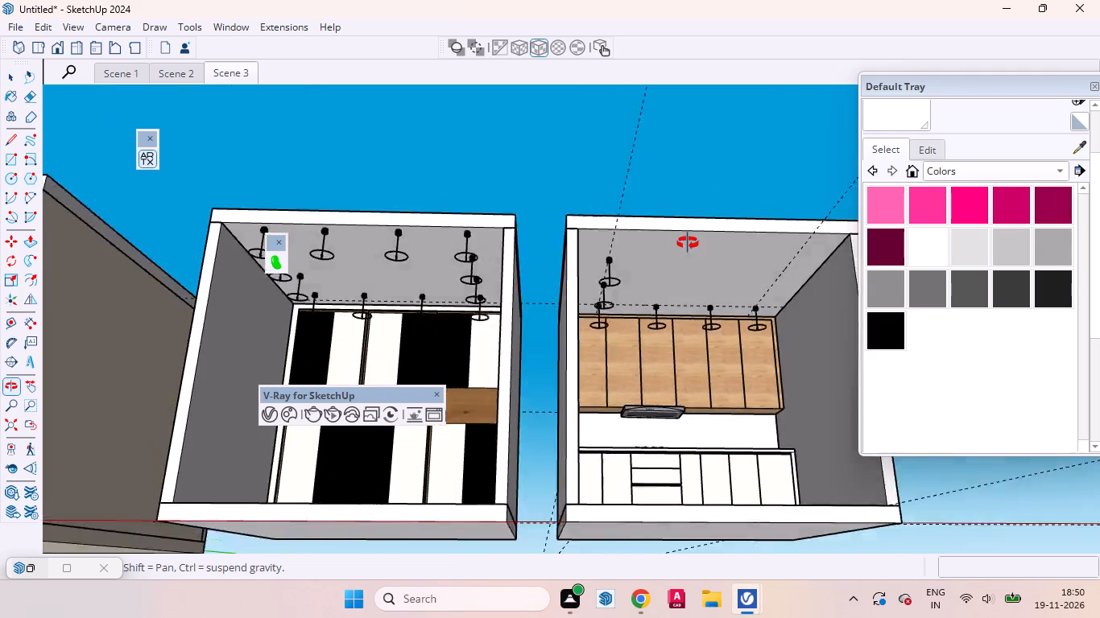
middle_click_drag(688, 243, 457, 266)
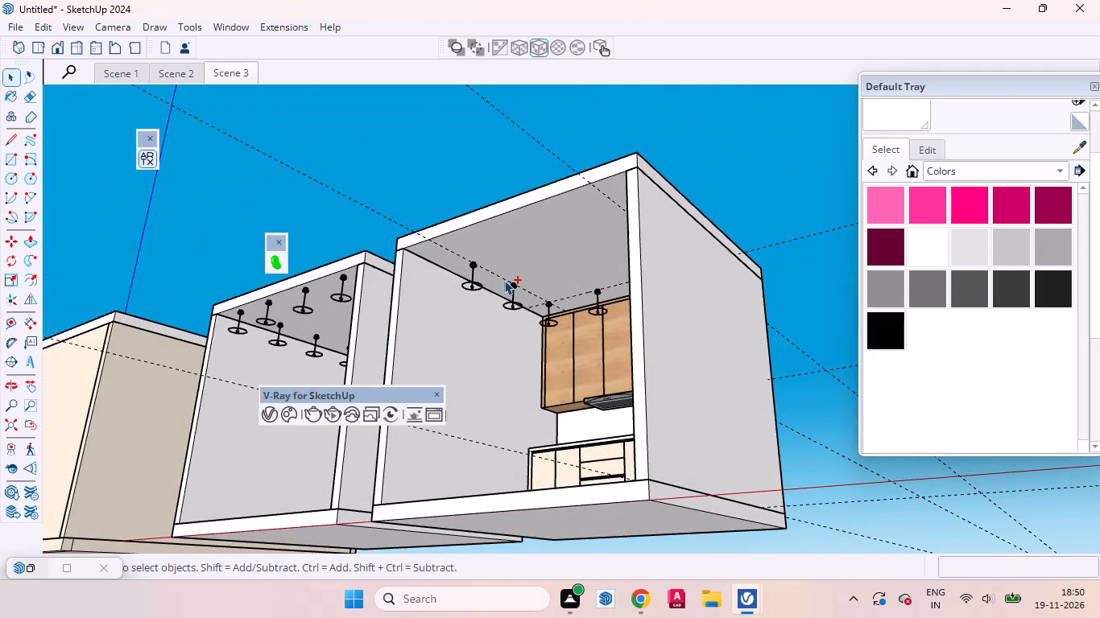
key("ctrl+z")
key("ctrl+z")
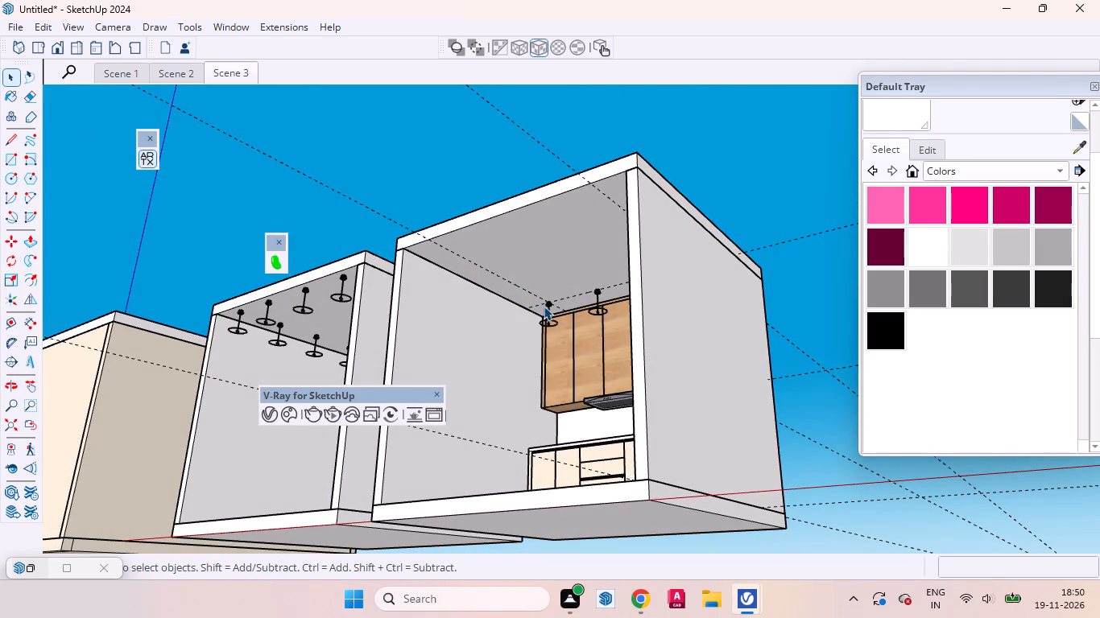
Copy the left back-corner ceiling light 2' along the left-wall guide towards the open front and repeat it as a ×3 array.
left_click(546, 307)
scroll(550, 301, "up", 7)
key("m")
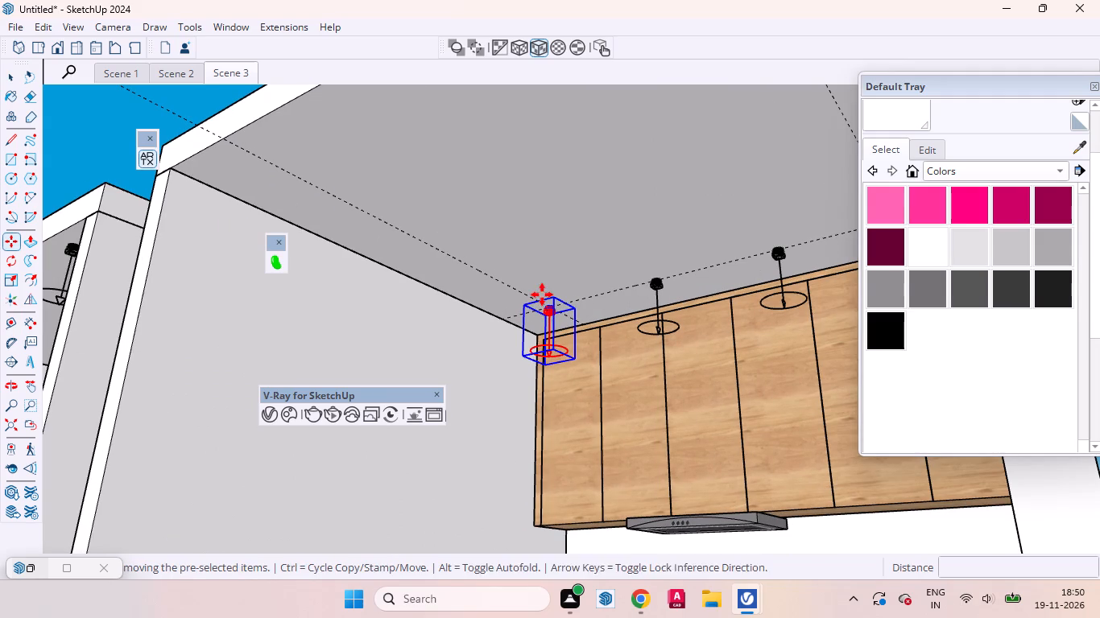
left_click(560, 264)
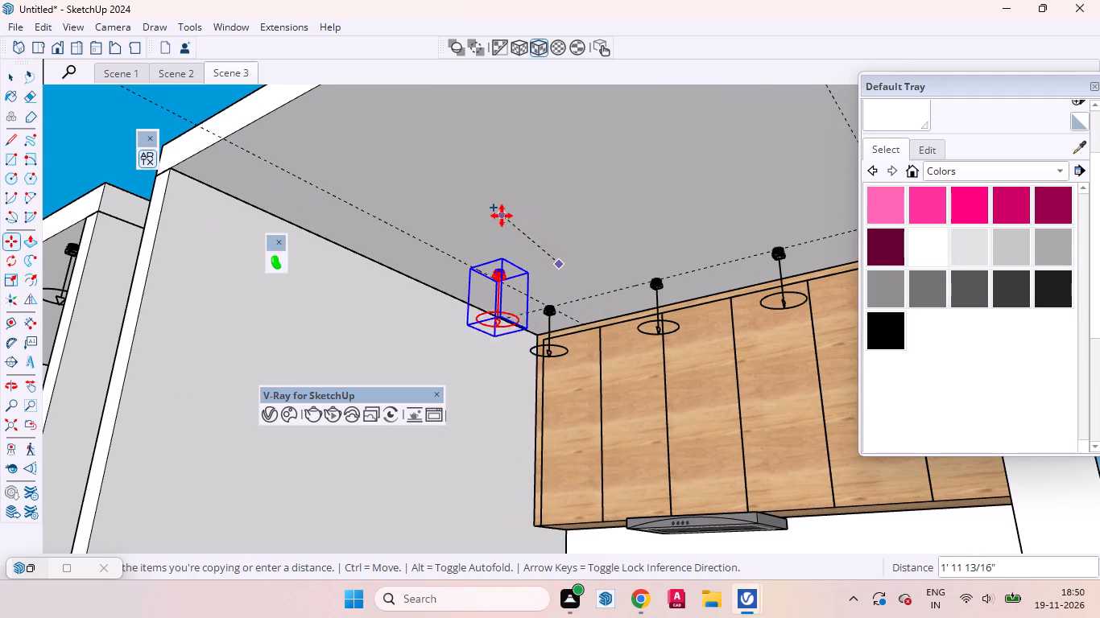
type("2'")
key("Return")
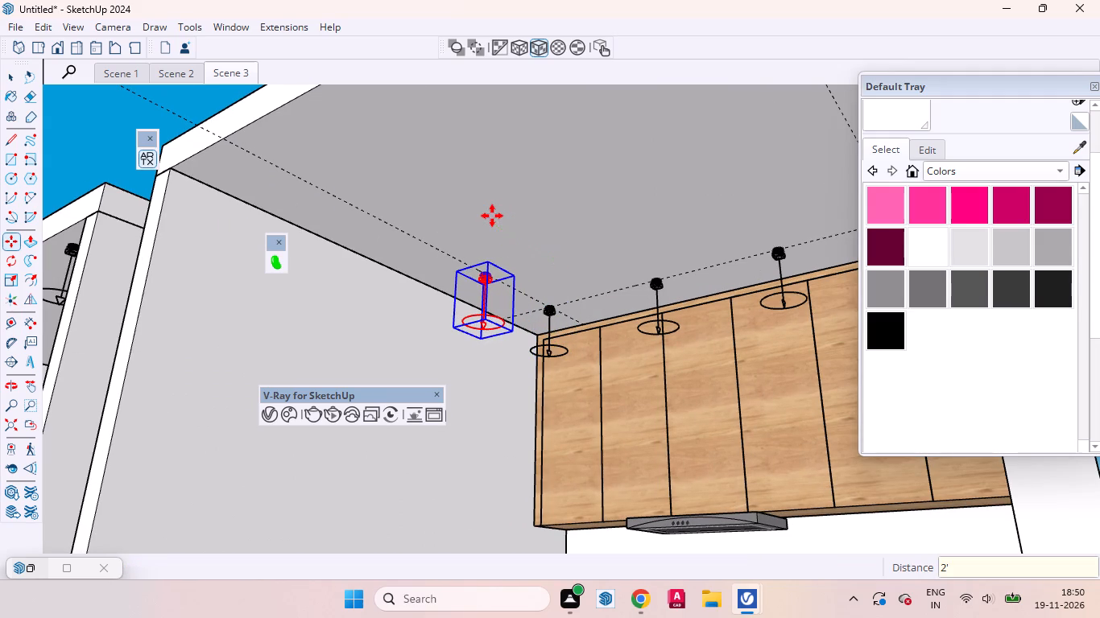
key("shift+asterisk")
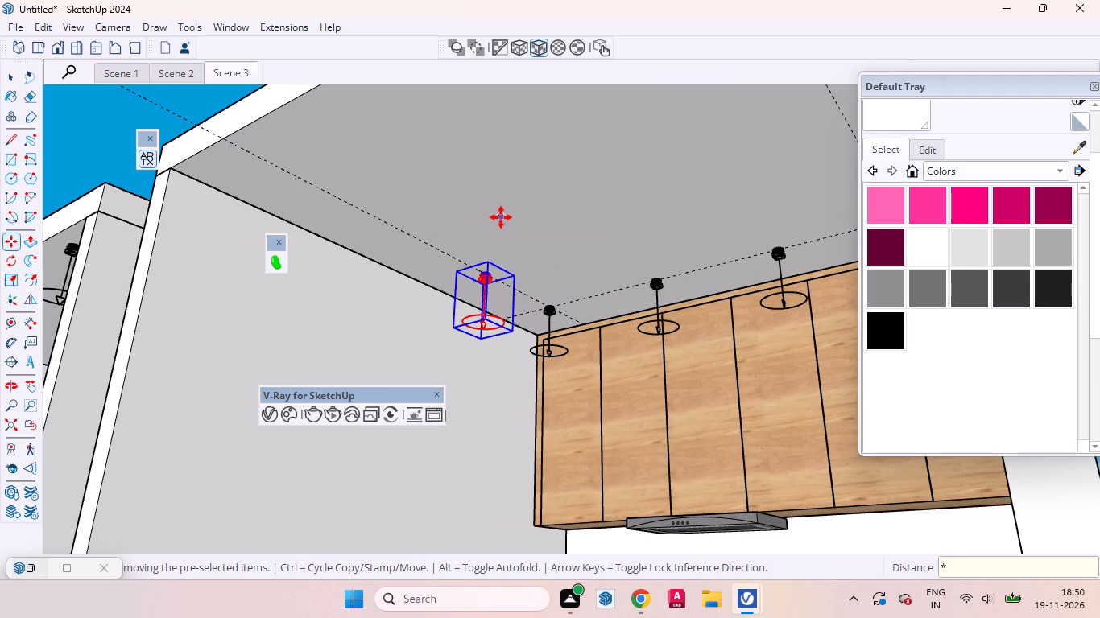
key("3")
key("Return")
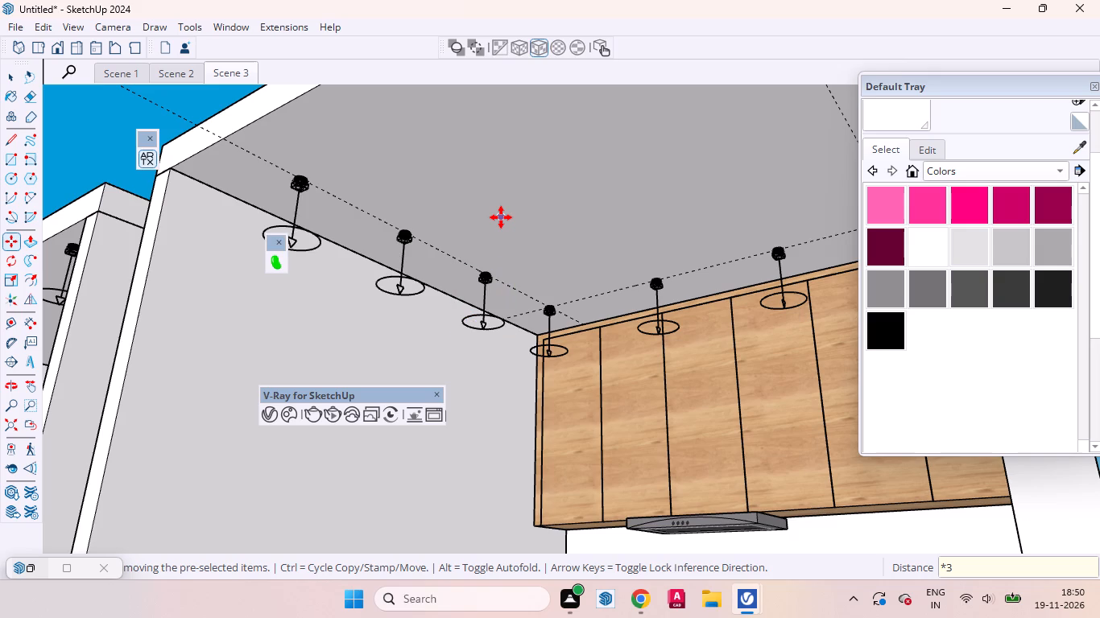
key("space")
scroll(490, 253, "down", 6)
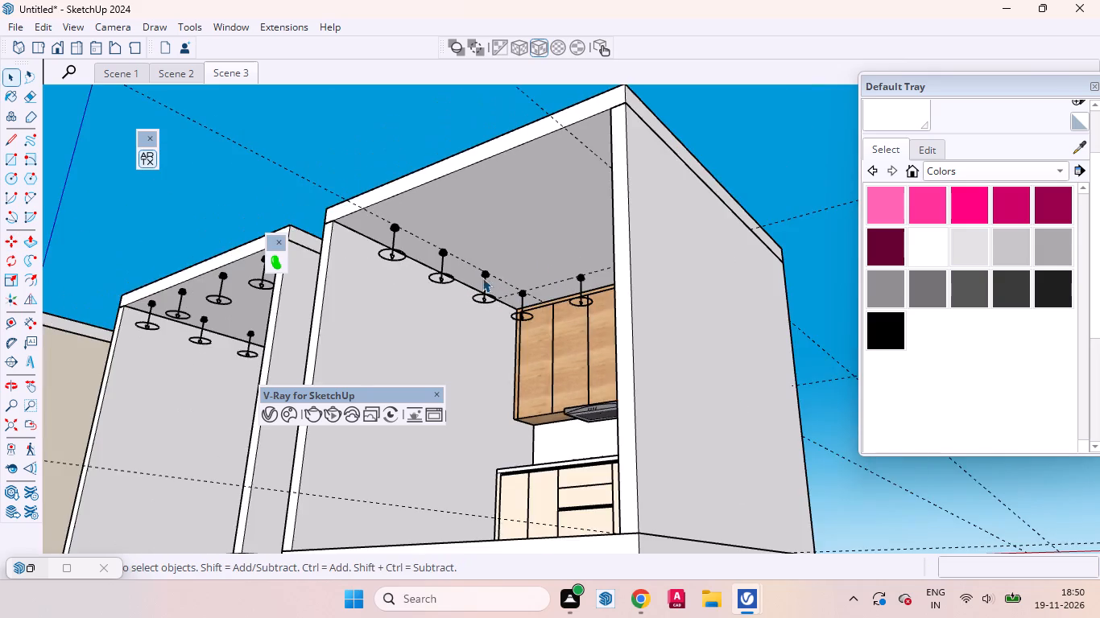
Copy the three new left-wall ceiling lights 6'9" across the kitchen ceiling onto the right-wall guide.
middle_click_drag(482, 278, 650, 272)
scroll(534, 380, "down", 4)
scroll(672, 332, "up", 6)
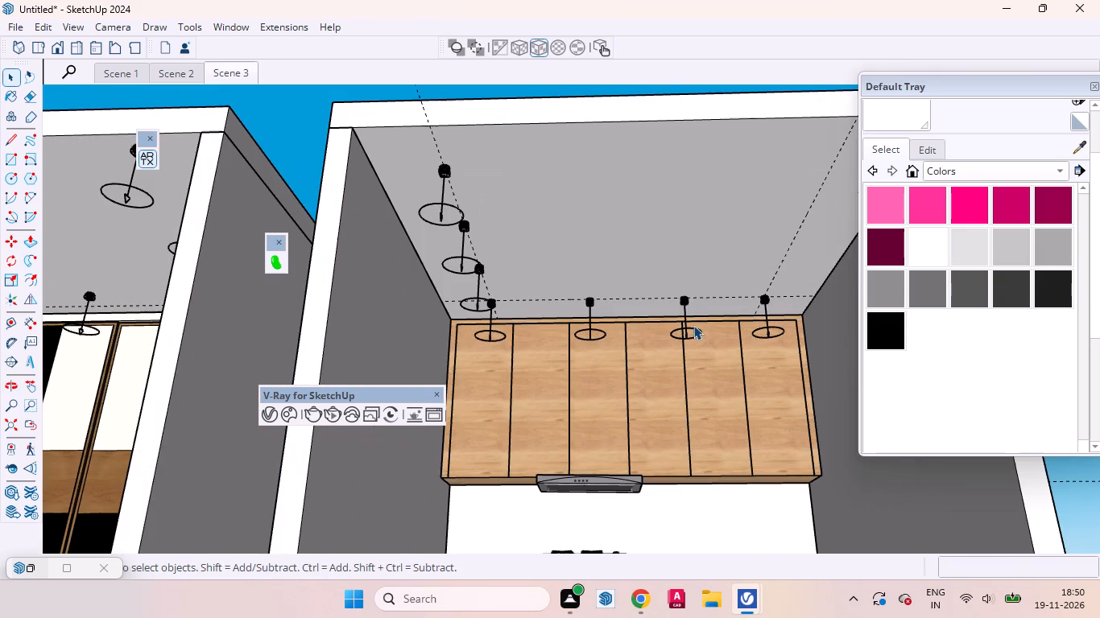
middle_click_drag(609, 329, 581, 336)
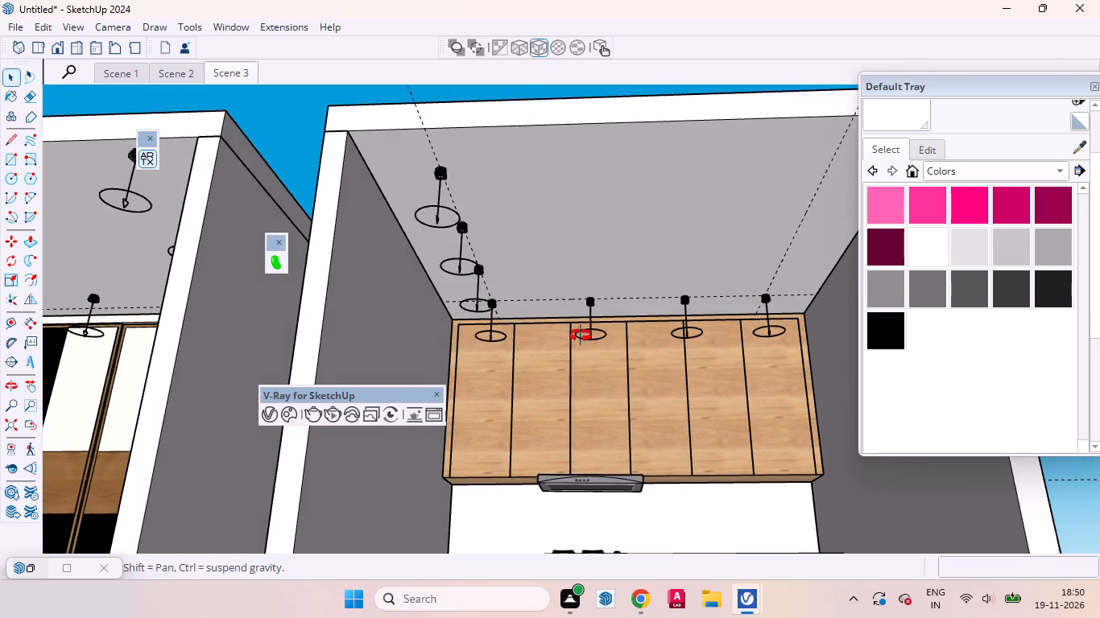
middle_click_drag(581, 336, 573, 337)
left_click(479, 276, "ctrl")
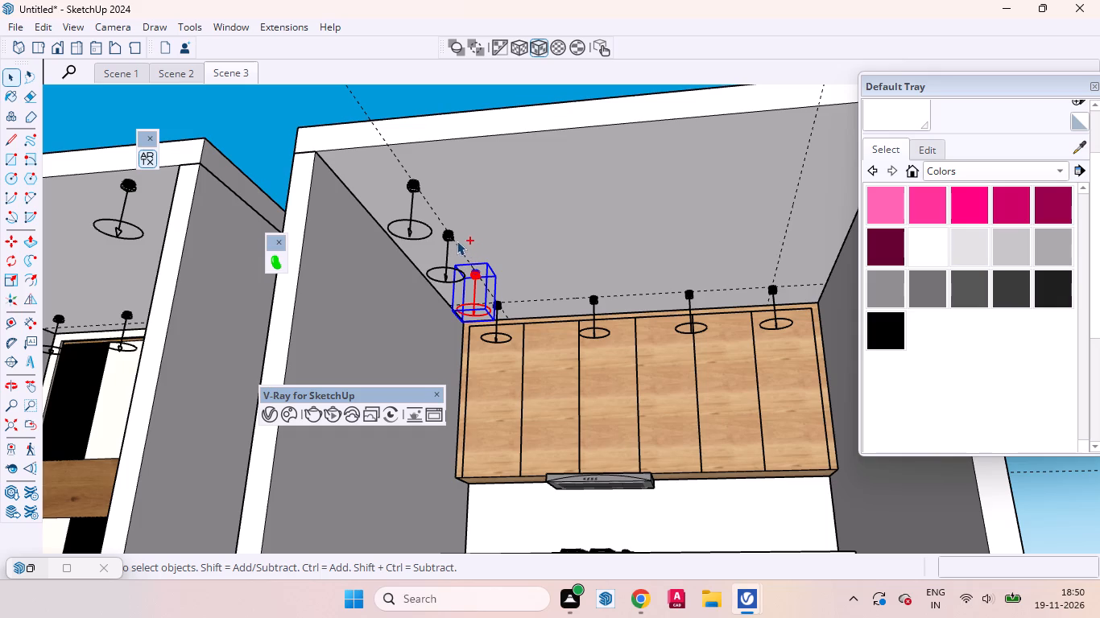
left_click(453, 236, "ctrl")
left_click(420, 188, "ctrl")
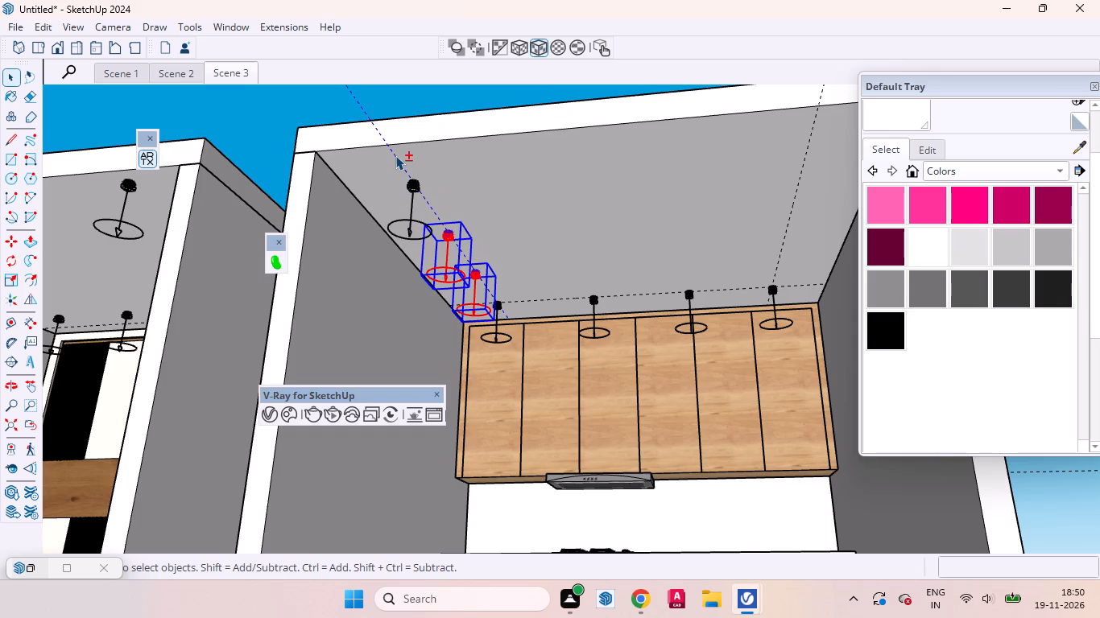
left_click(395, 155, "shift")
left_click(415, 189, "ctrl")
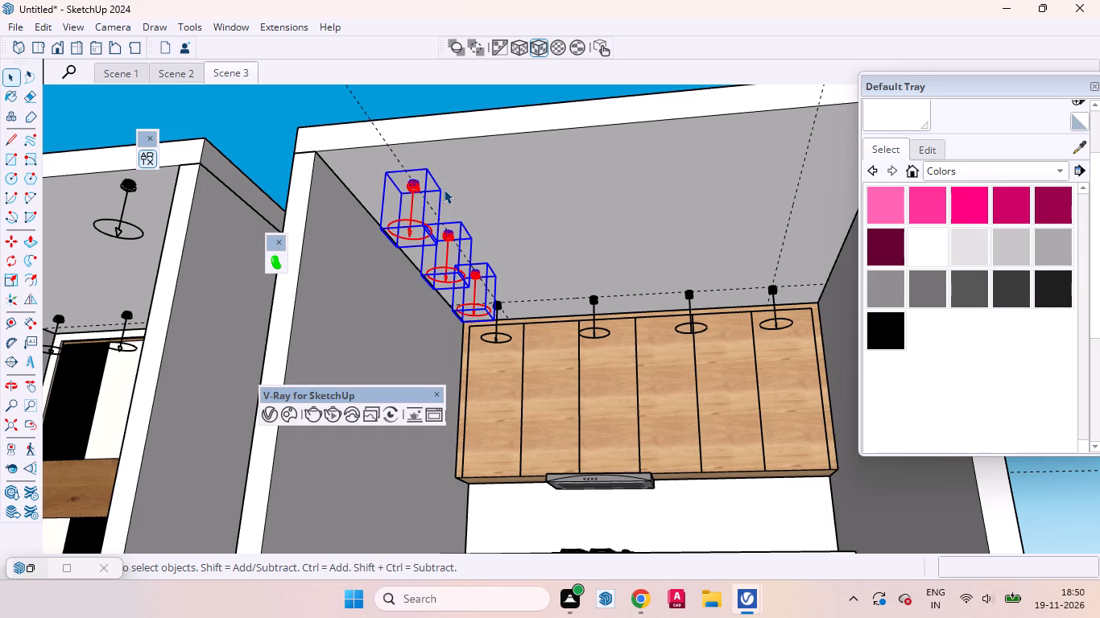
key("m")
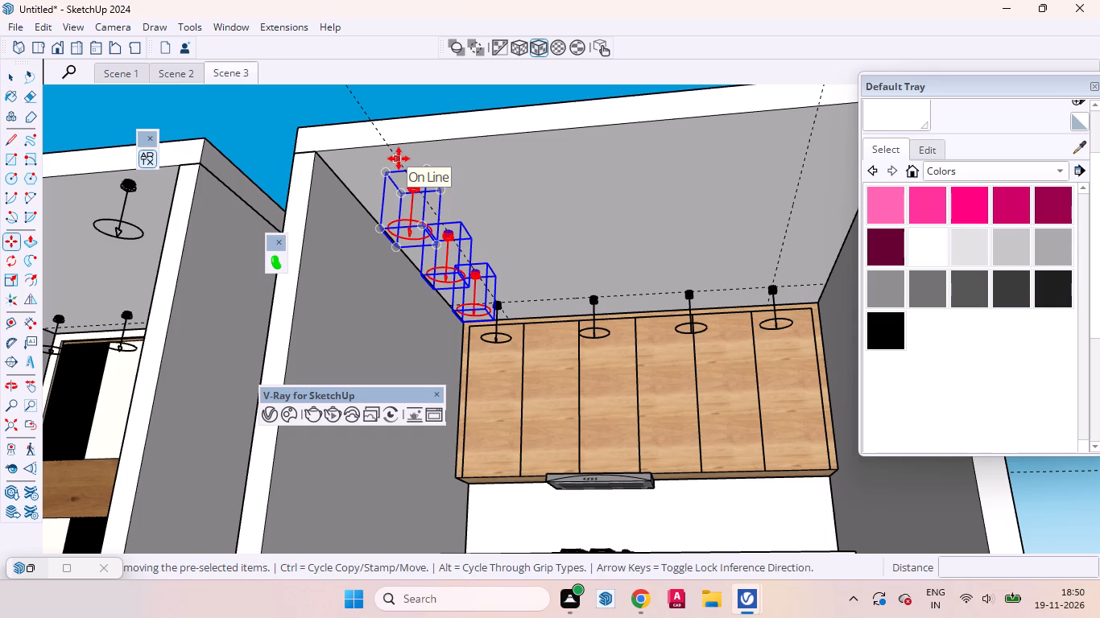
left_click(399, 159)
scroll(418, 164, "down", 3)
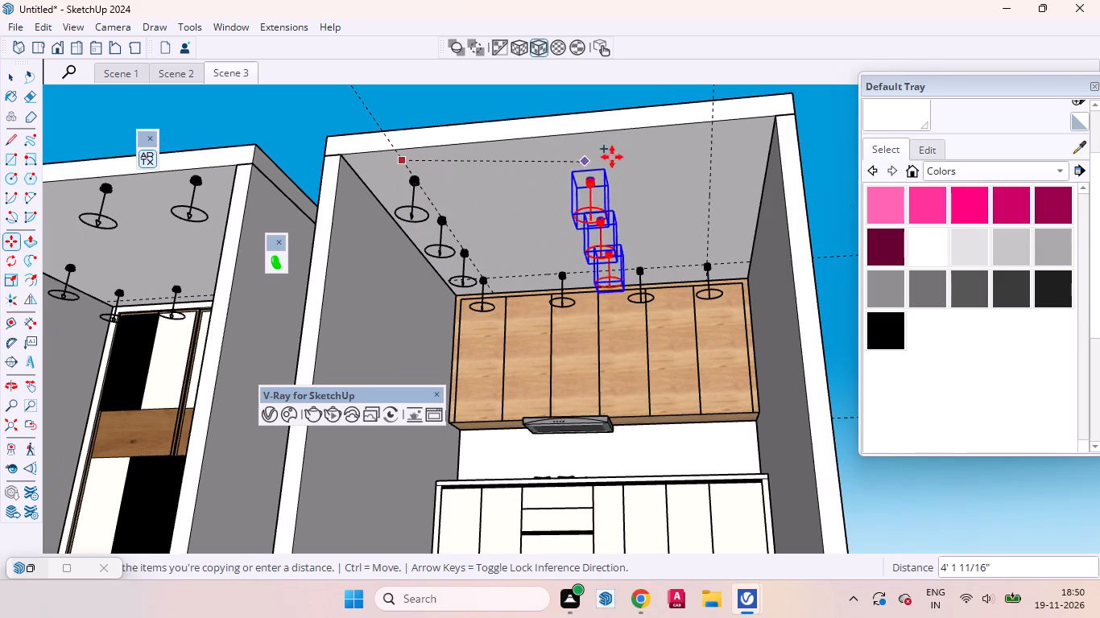
left_click(715, 138)
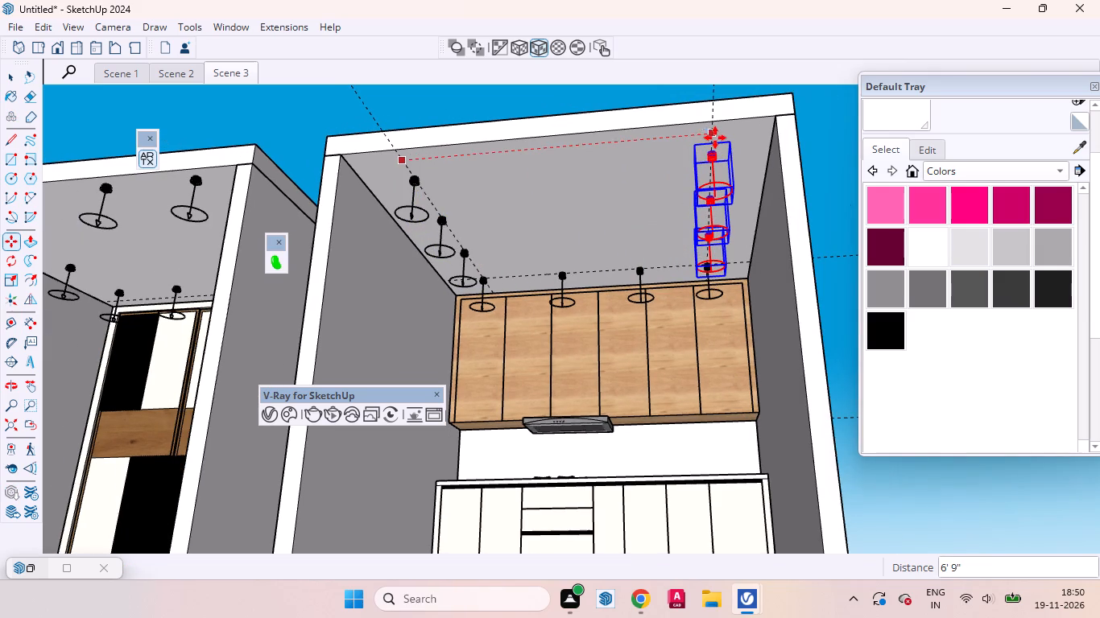
key("space")
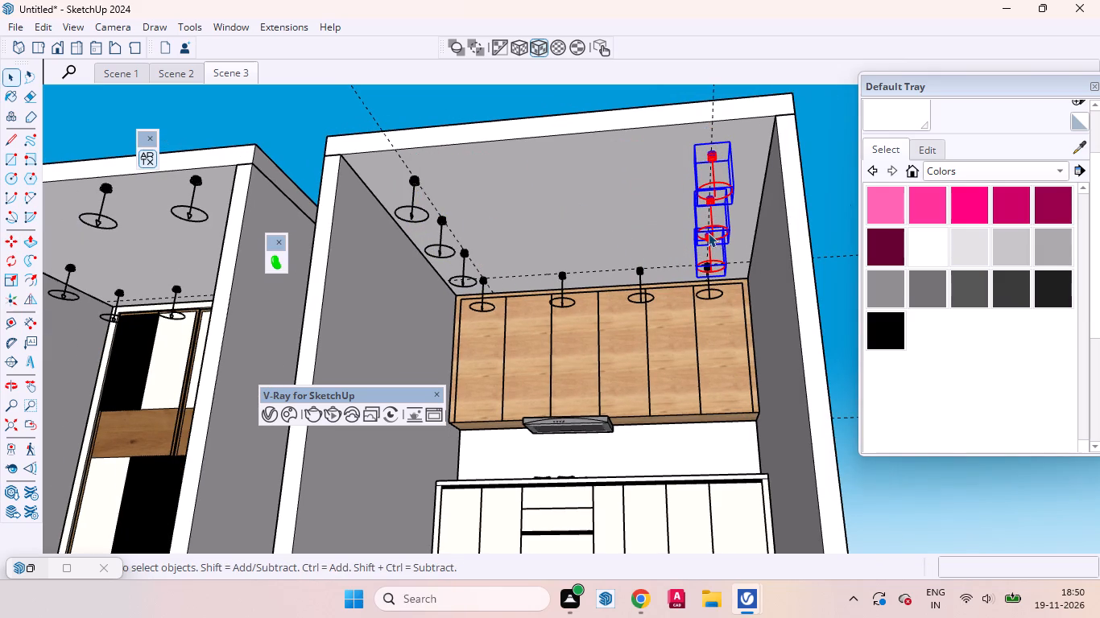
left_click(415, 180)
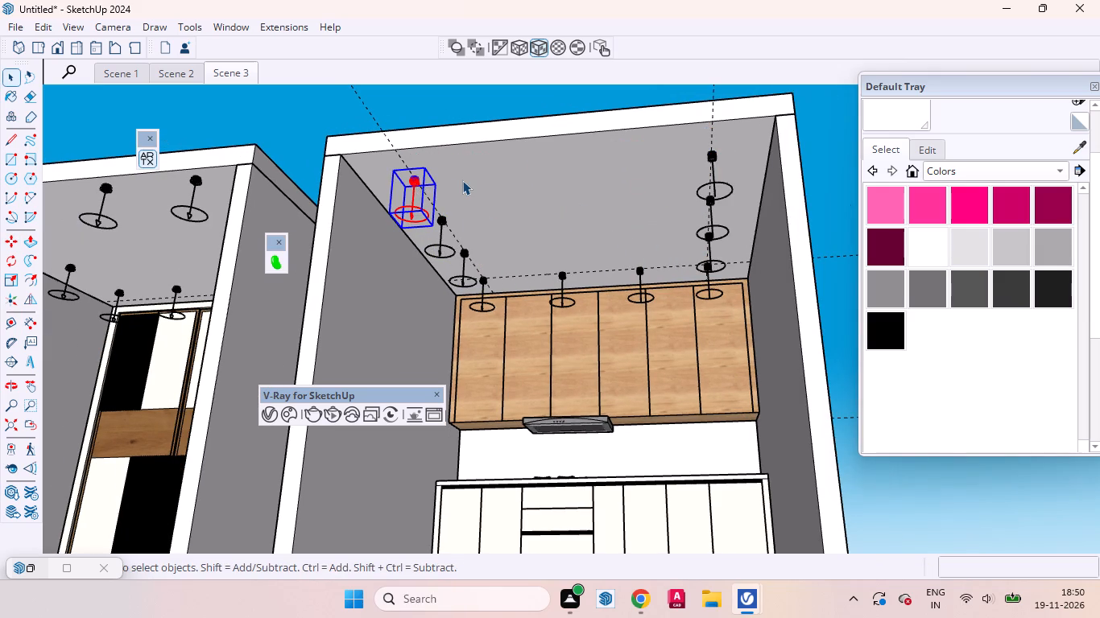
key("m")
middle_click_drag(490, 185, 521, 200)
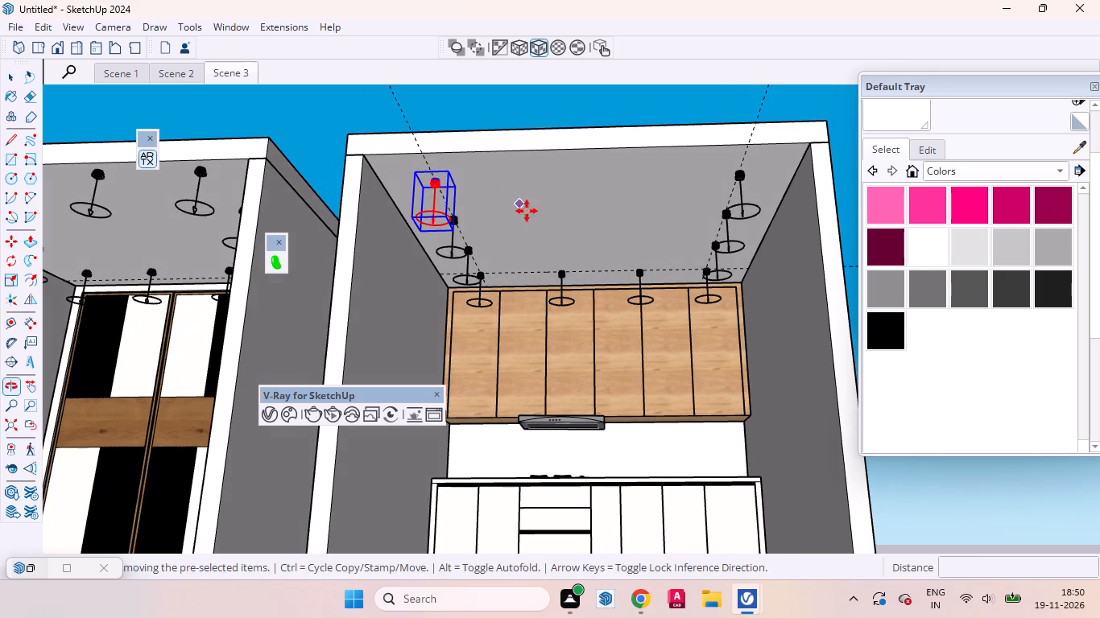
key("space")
Copy the two middle ceiling lights of the kitchen's back row about 3'1" towards the open front.
left_click(560, 277)
left_click(636, 278, "ctrl")
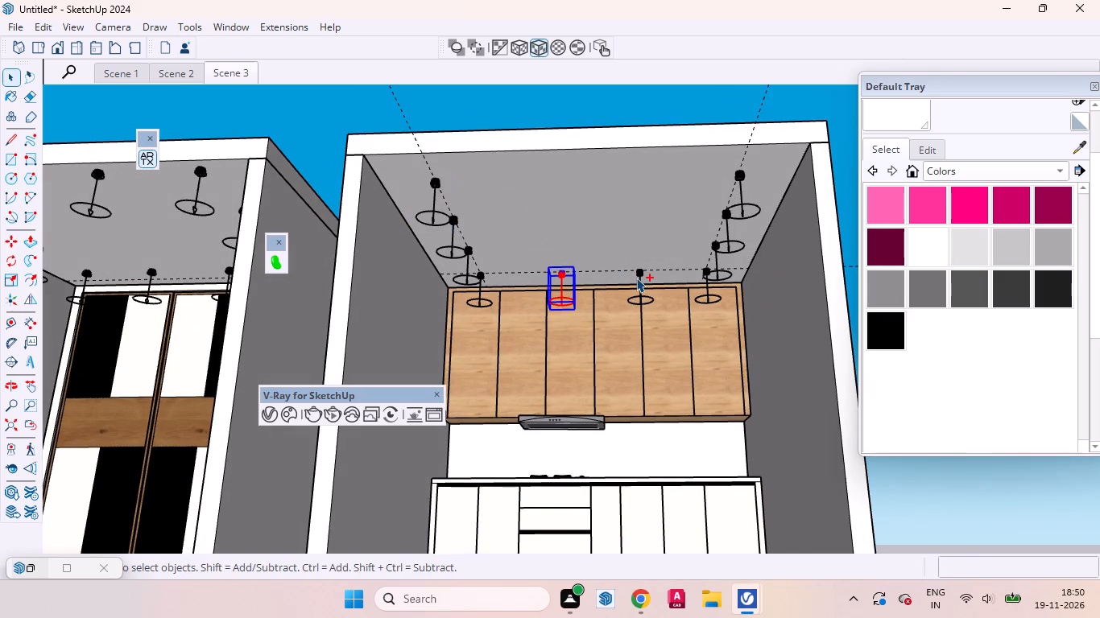
middle_click_drag(599, 254, 528, 213, "ctrl")
key("m")
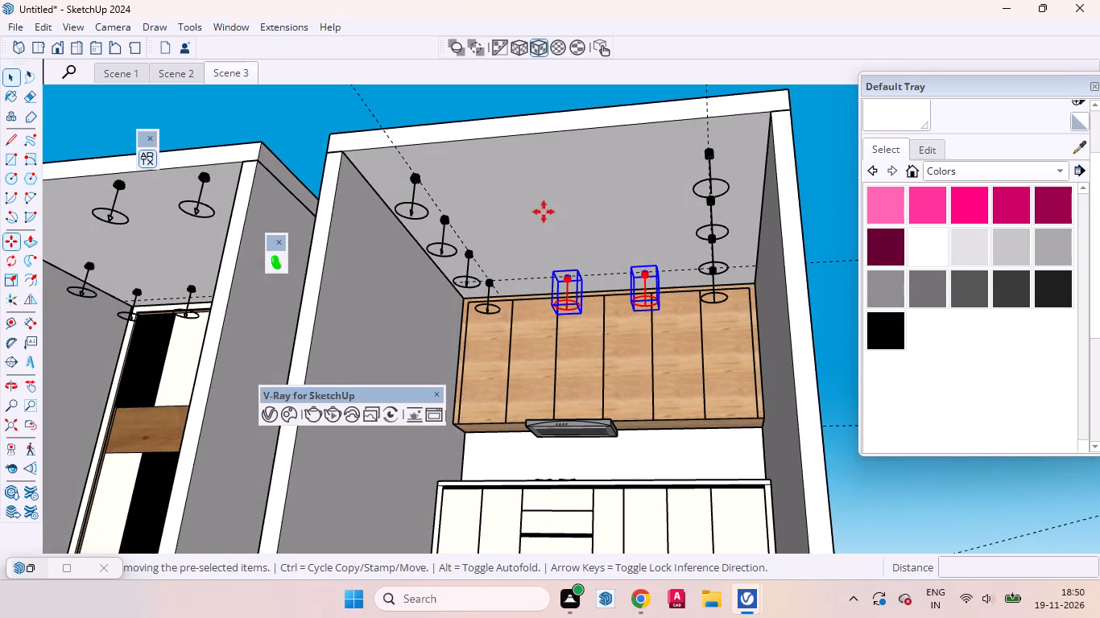
left_click(600, 237)
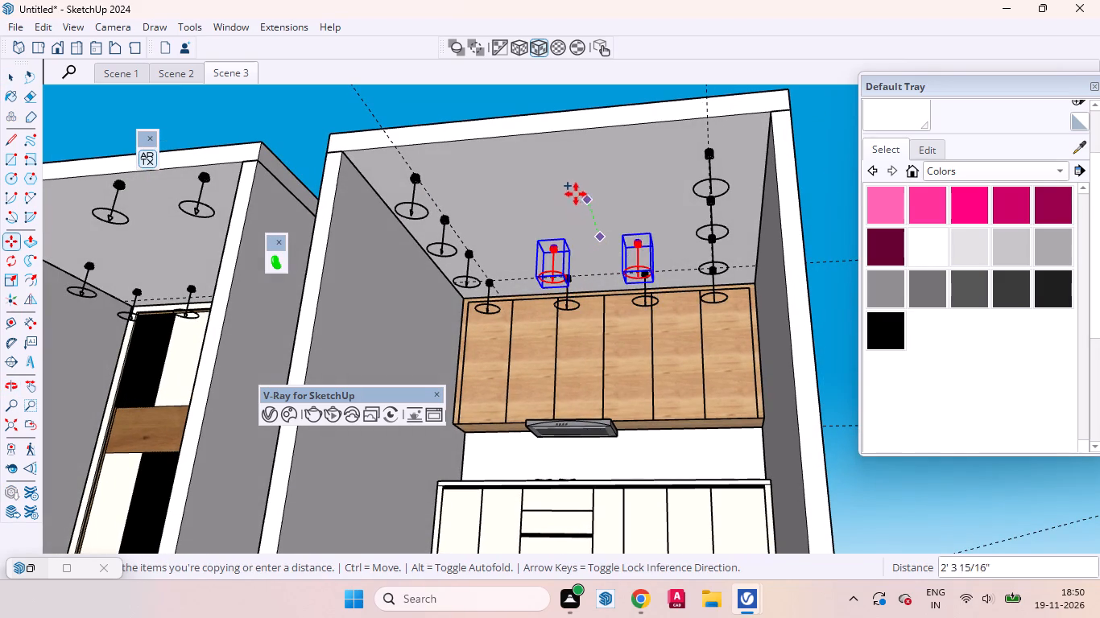
left_click(586, 173)
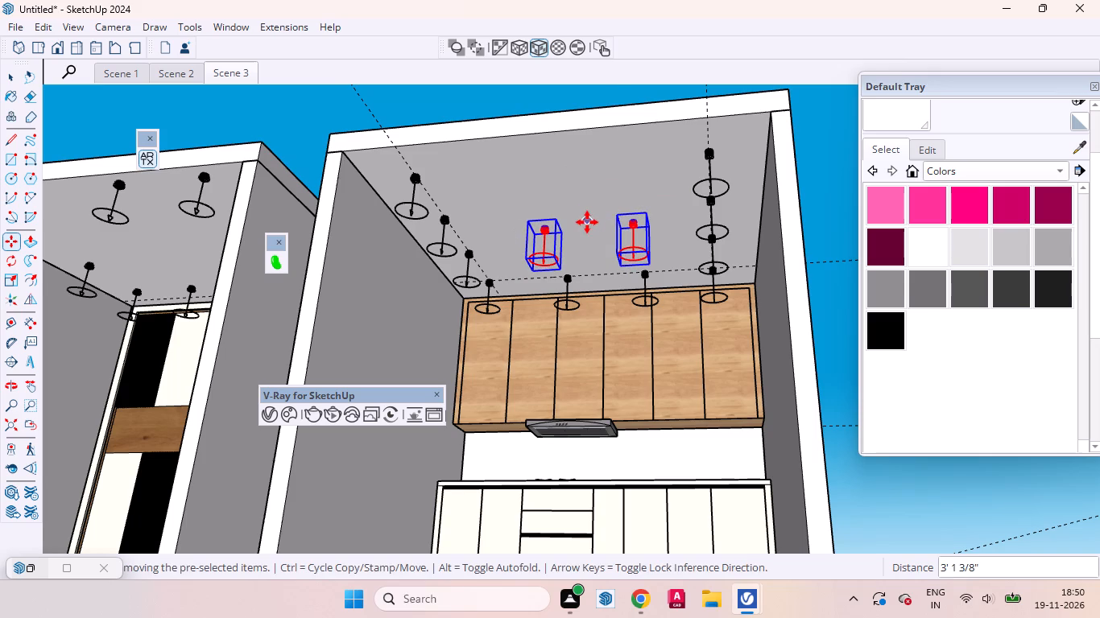
Move the two copied middle ceiling lights about 2'8" further towards the kitchen's open front.
scroll(587, 221, "up", 1)
left_click(591, 232)
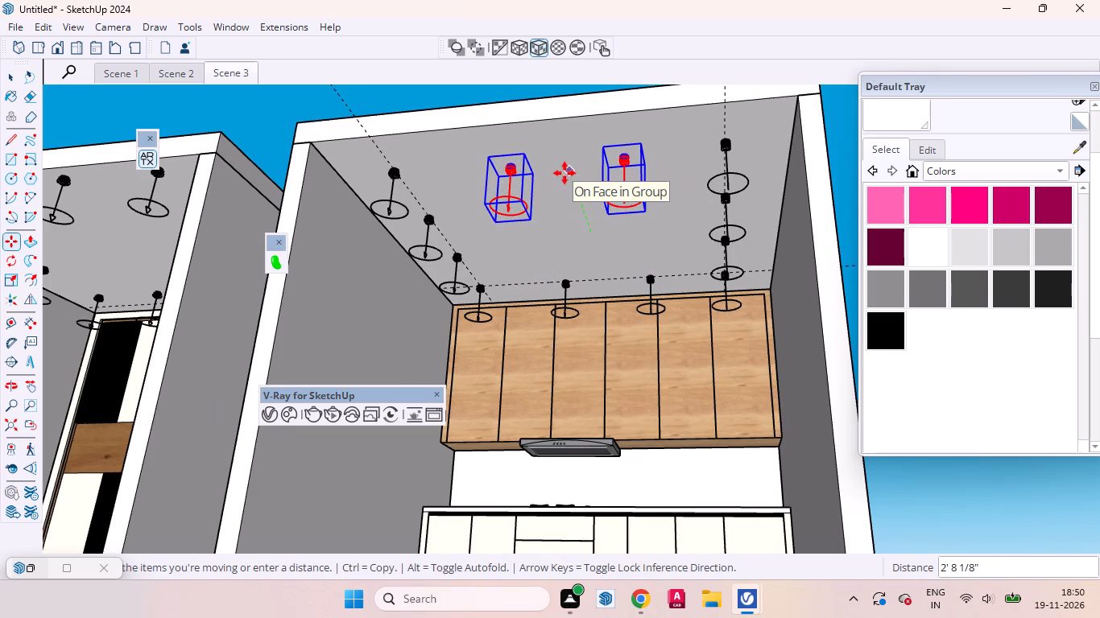
left_click(564, 173)
key("space")
middle_click_drag(575, 192, 552, 323)
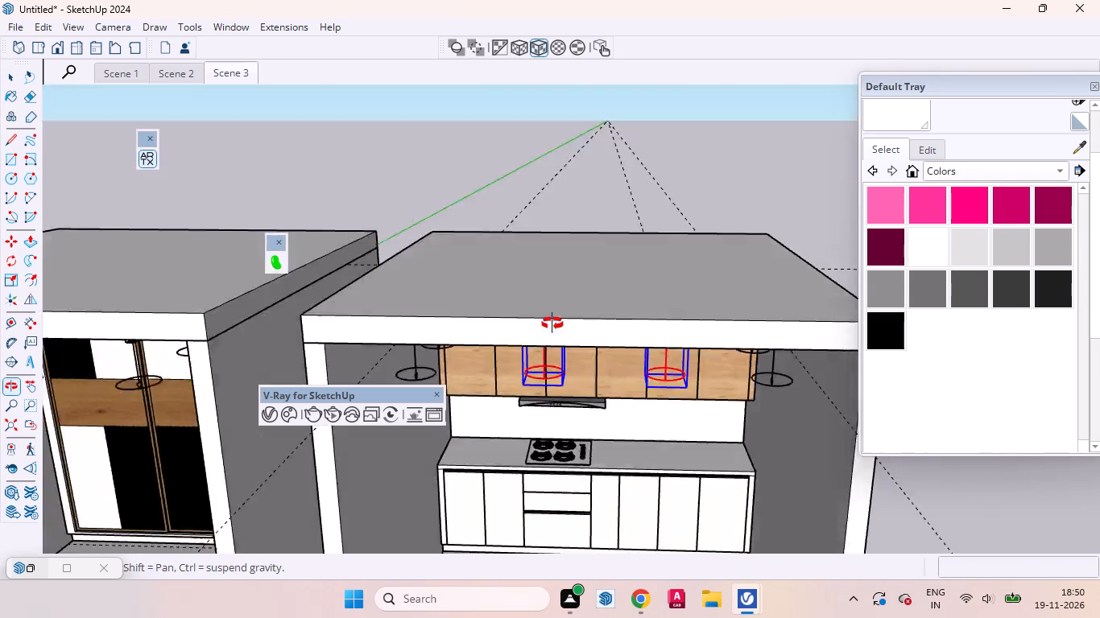
middle_click_drag(552, 323, 423, 250)
scroll(595, 187, "down", 7)
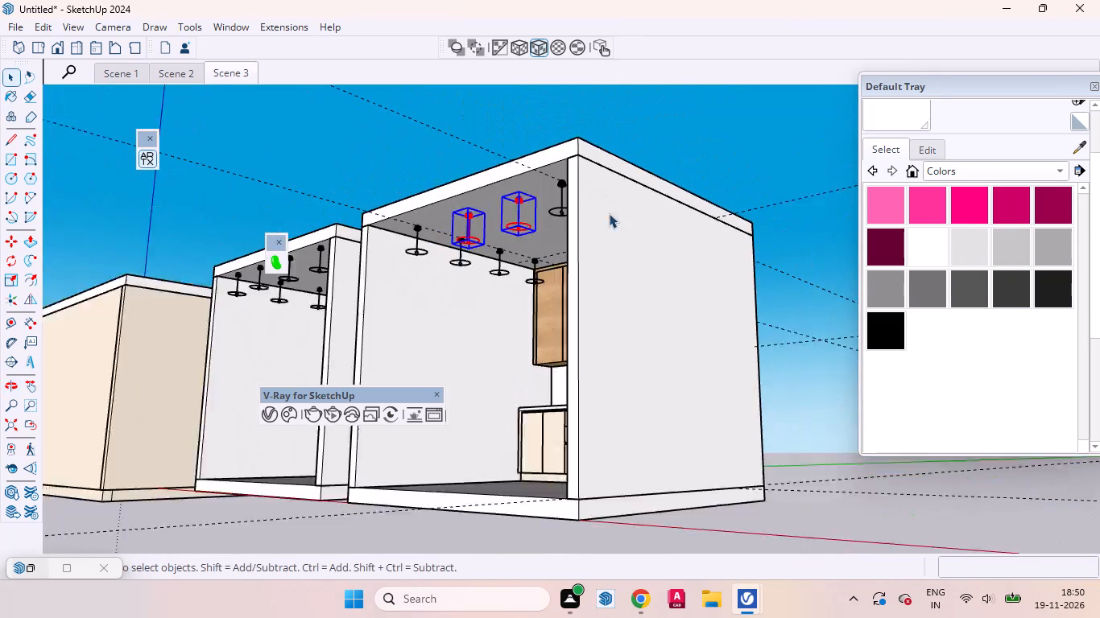
scroll(609, 213, "down", 1)
left_click(797, 437)
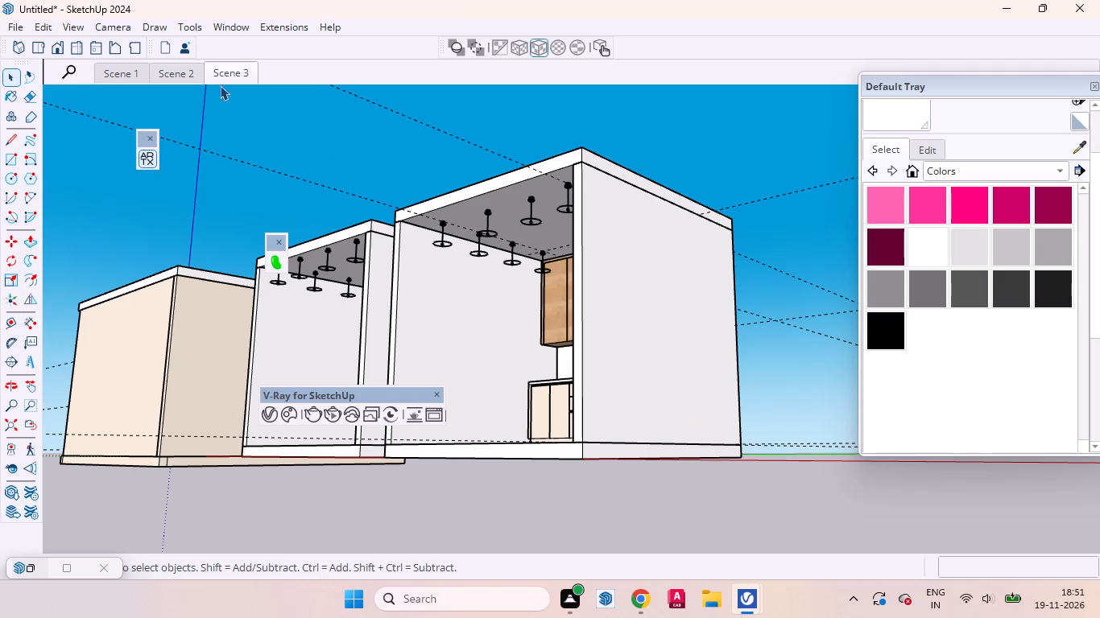
Inside the upper cabinet group, copy the underside's back edge 1" forward to mark off a narrow strip along the wall.
left_click(227, 76)
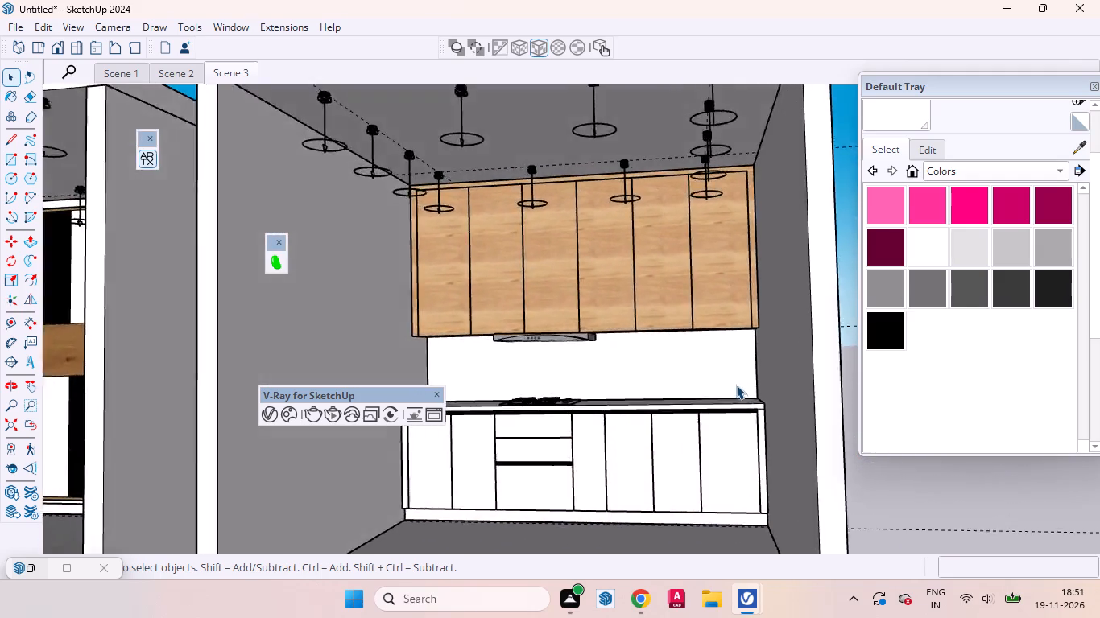
scroll(485, 357, "up", 6)
middle_click_drag(480, 341, 454, 253)
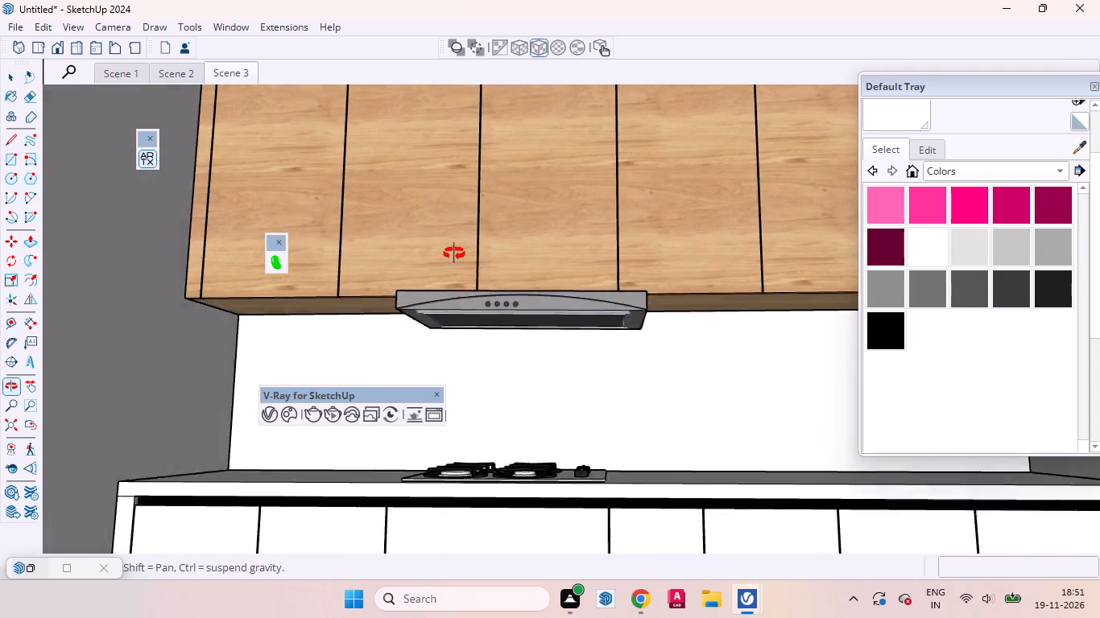
middle_click_drag(454, 253, 480, 208)
scroll(329, 303, "up", 2)
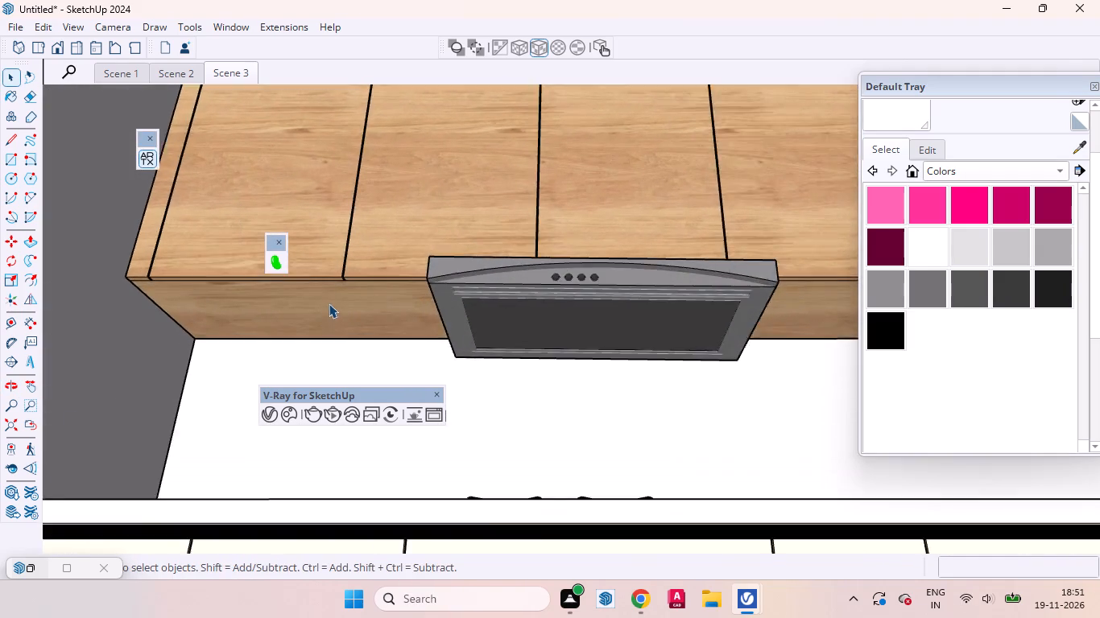
scroll(329, 303, "up", 4)
middle_click_drag(338, 338, 336, 297)
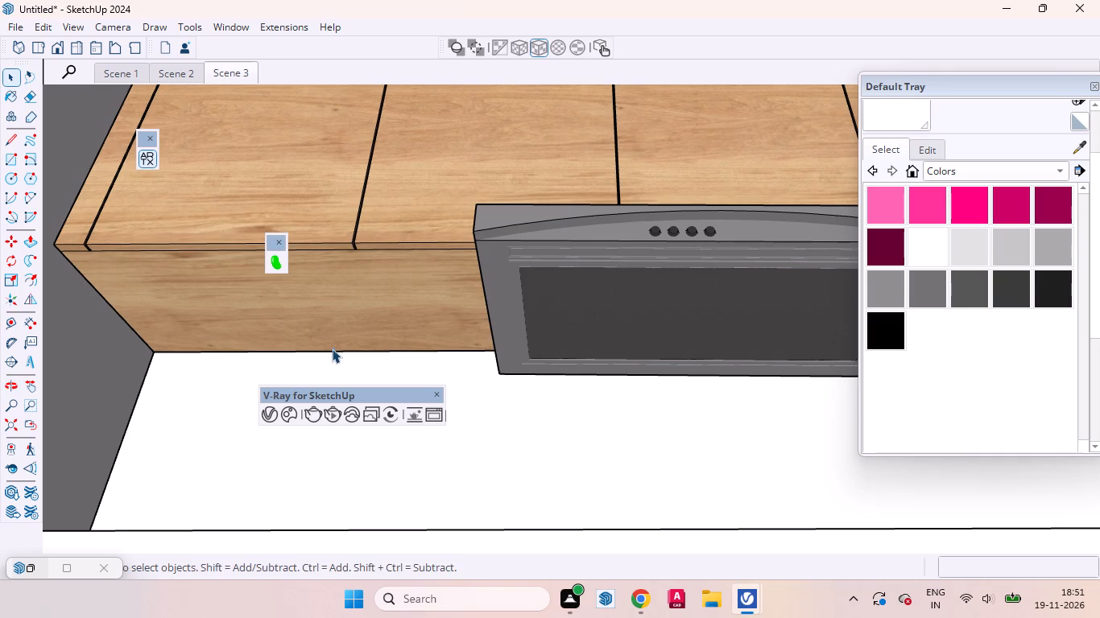
left_click(333, 350)
double_click(344, 316)
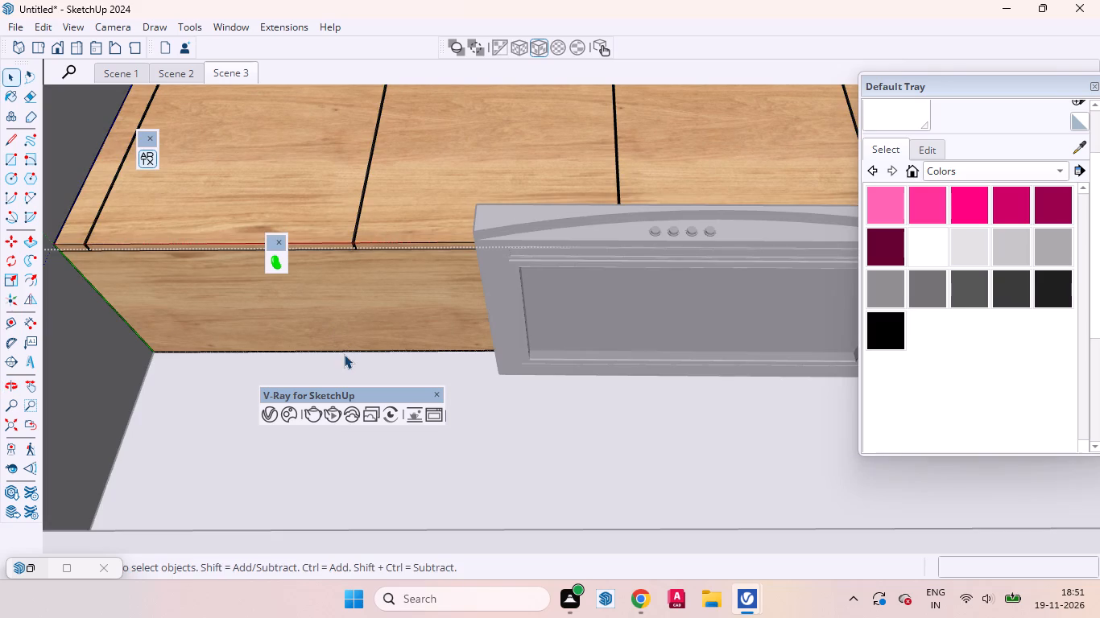
left_click(345, 349)
scroll(293, 351, "down", 7)
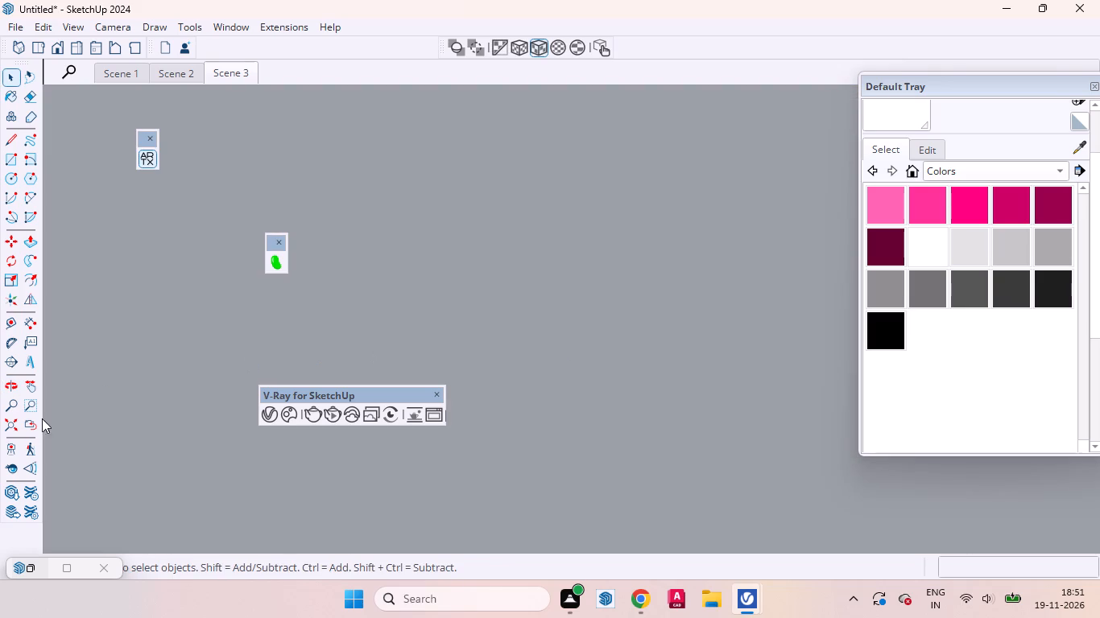
left_click(28, 426)
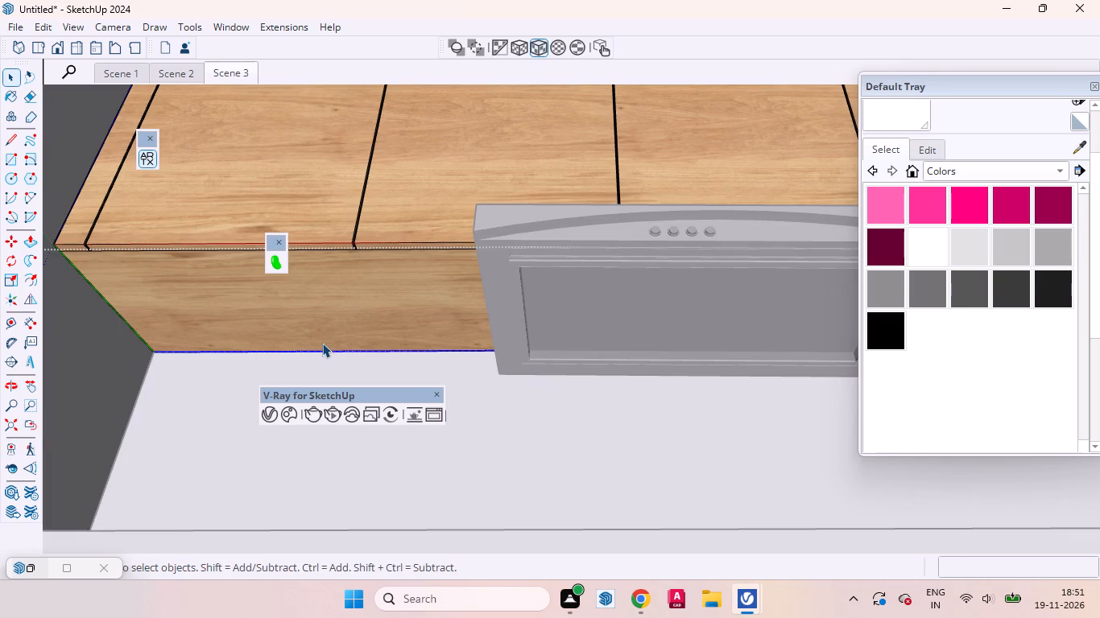
key("m")
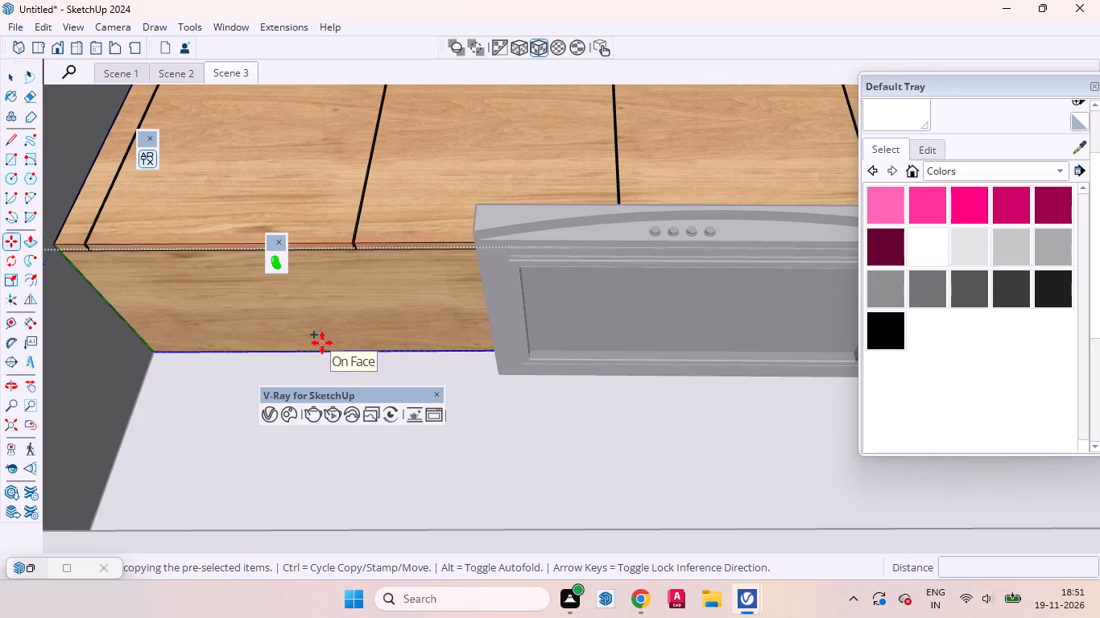
left_click(344, 351)
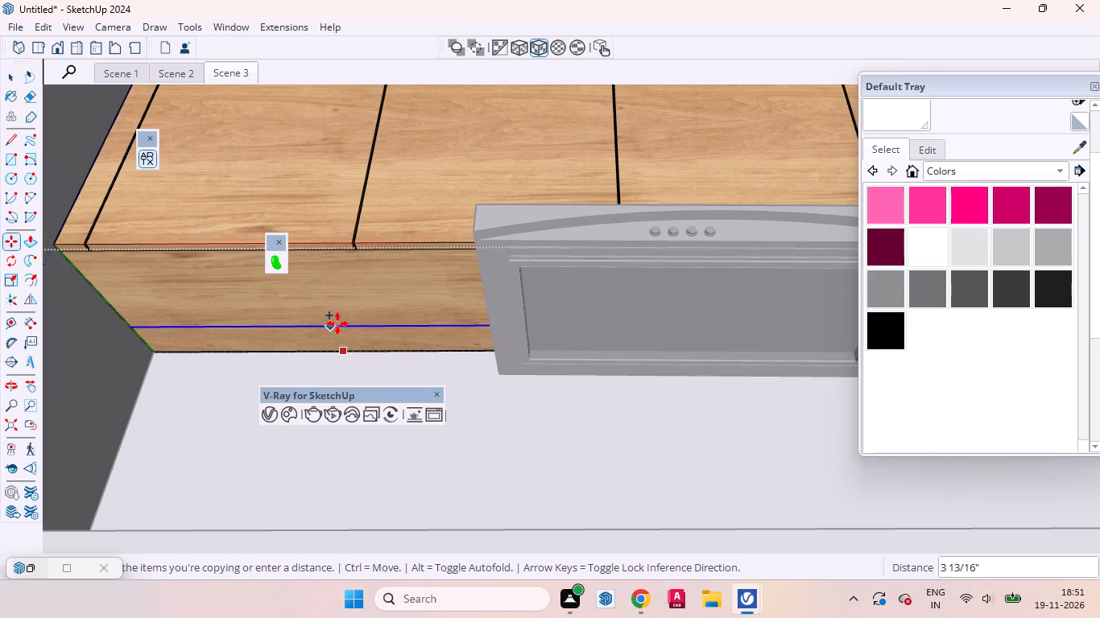
key("1")
key("Return")
key("space")
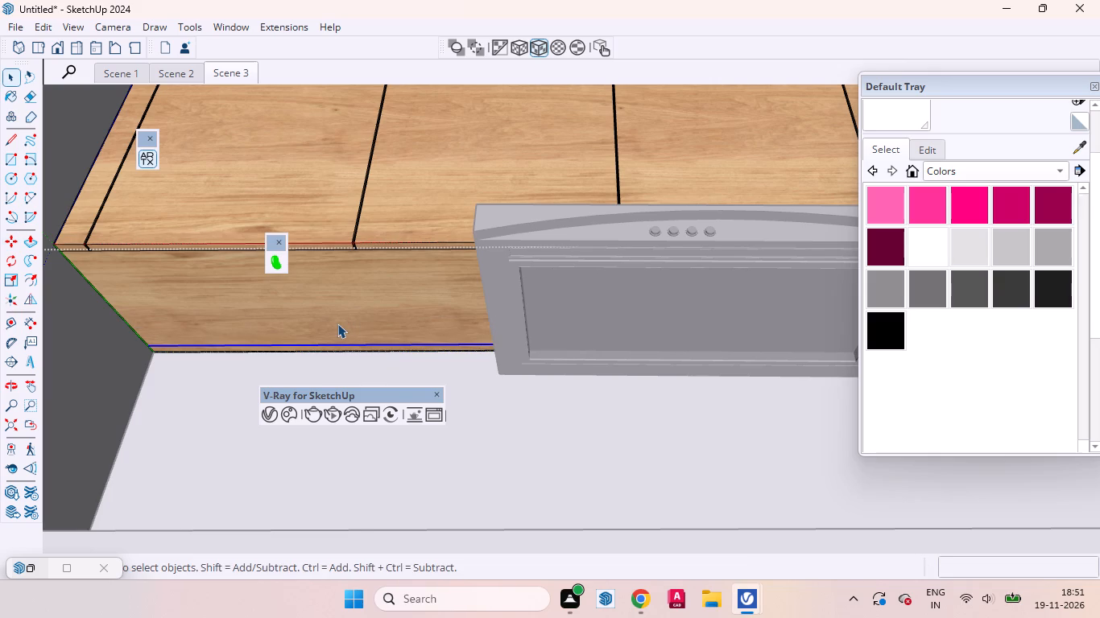
Display the V-Ray Lights tool set in the workspace.
left_click_drag(387, 397, 680, 379)
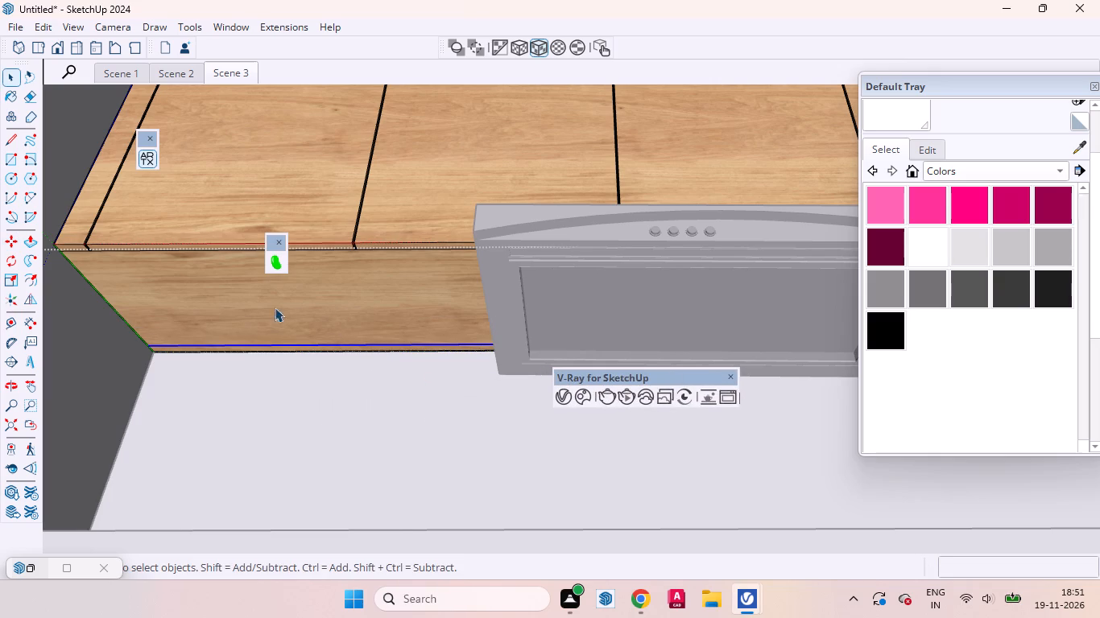
scroll(274, 307, "up", 3)
left_click(305, 315)
scroll(321, 363, "up", 5)
middle_click_drag(314, 354, 303, 315)
right_click(401, 30)
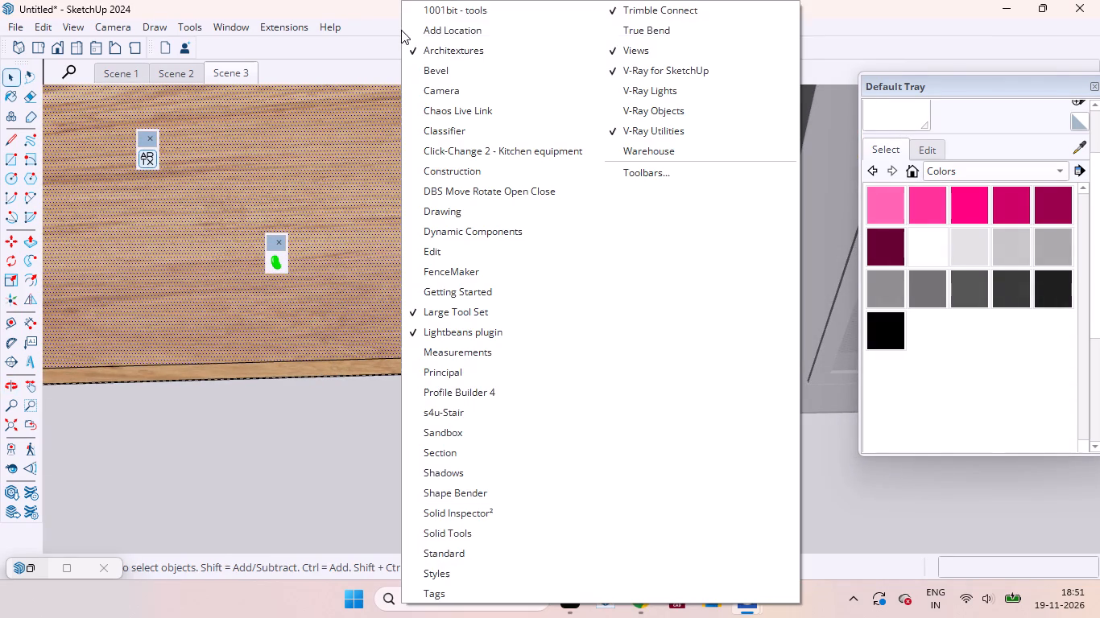
left_click(657, 89)
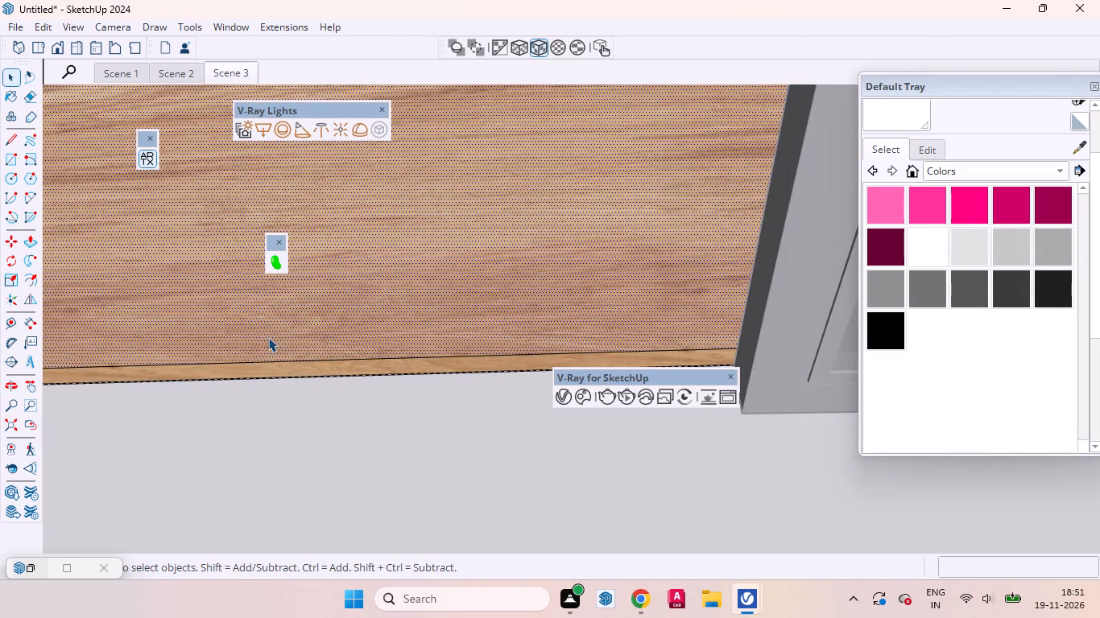
Group the 1" strip along the upper cabinet underside's back edge and convert it to a V-Ray mesh light.
left_click(279, 368)
double_click(279, 369)
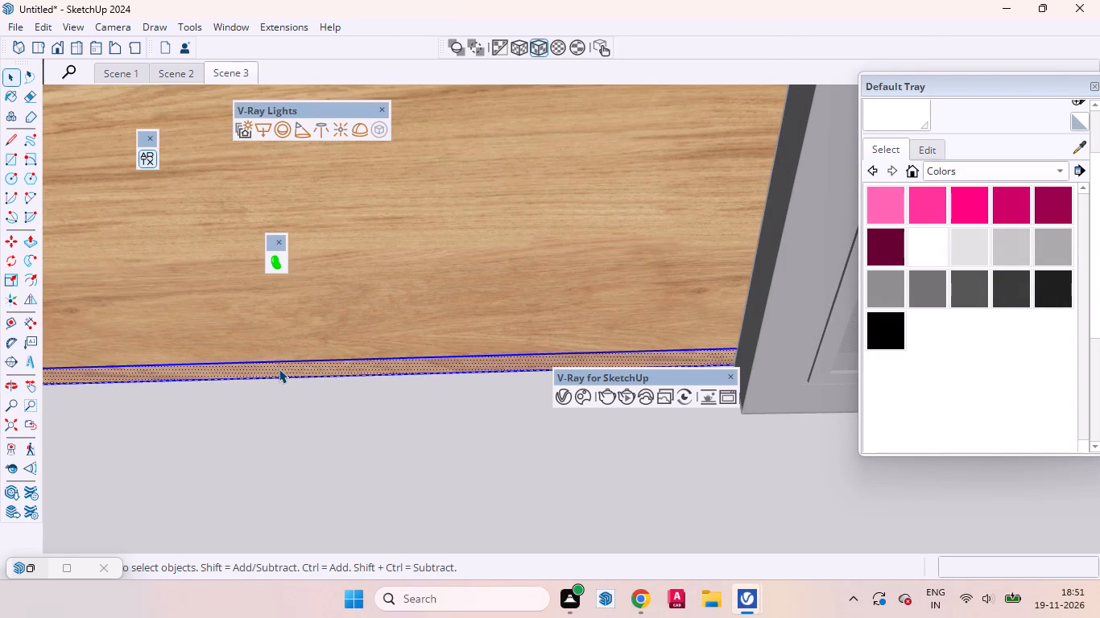
right_click(279, 369)
left_click(337, 150)
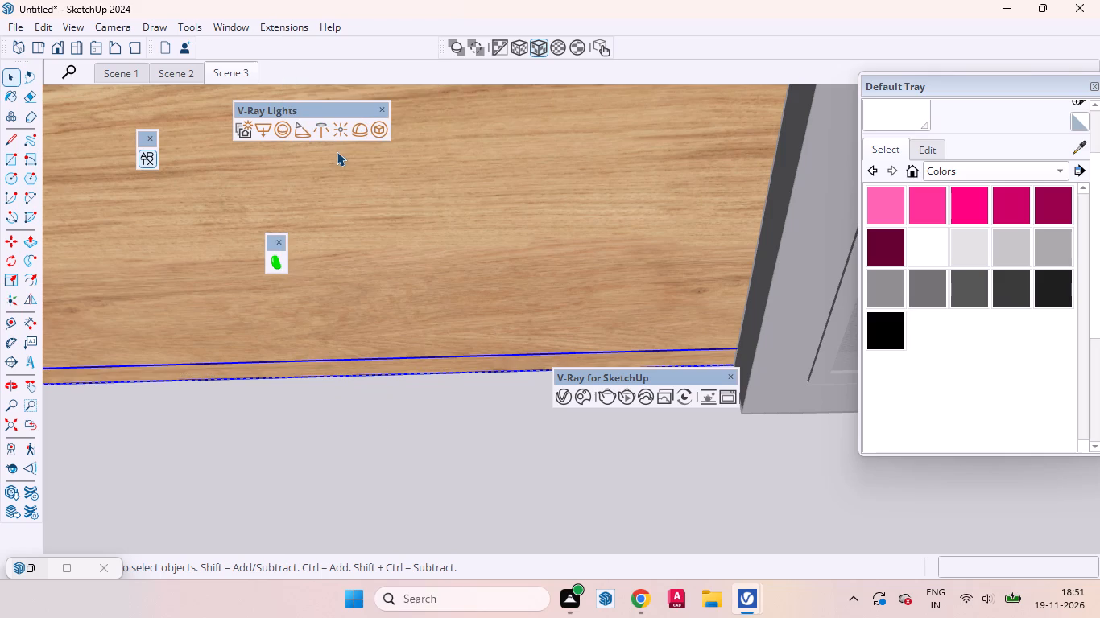
left_click(376, 130)
middle_click_drag(411, 305, 400, 400)
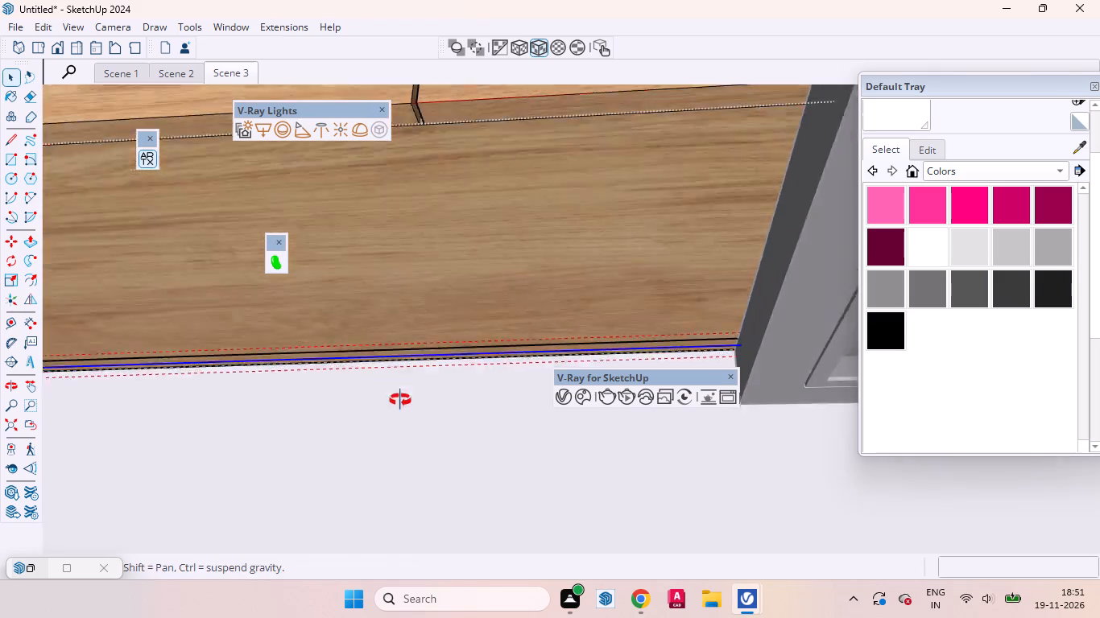
middle_click_drag(400, 400, 400, 401)
scroll(411, 361, "down", 20)
scroll(411, 361, "down", 5)
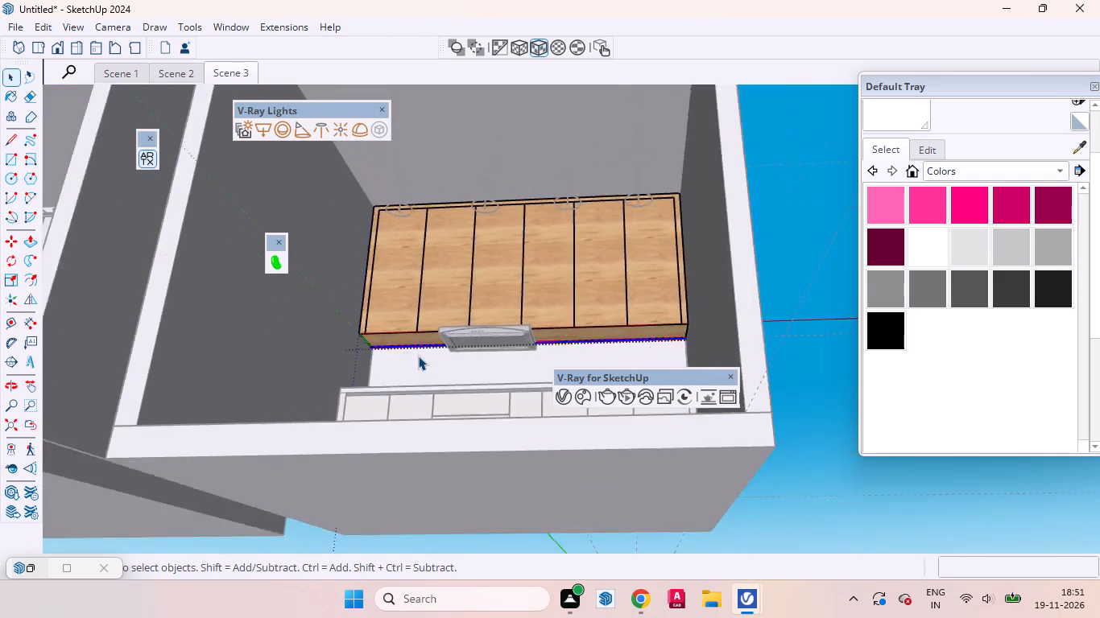
scroll(418, 356, "down", 5)
left_click(700, 289)
Start a V-Ray render of the kitchen from Scene 3, framed to include the full height of the base cabinets.
left_click(223, 72)
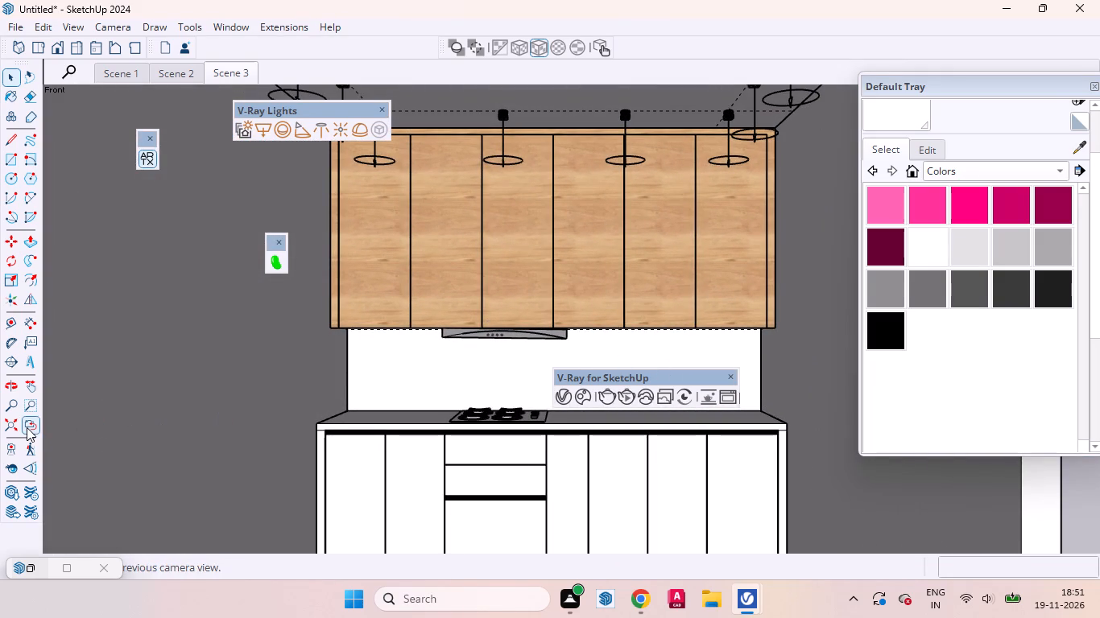
left_click(30, 383)
left_click_drag(469, 369, 470, 357)
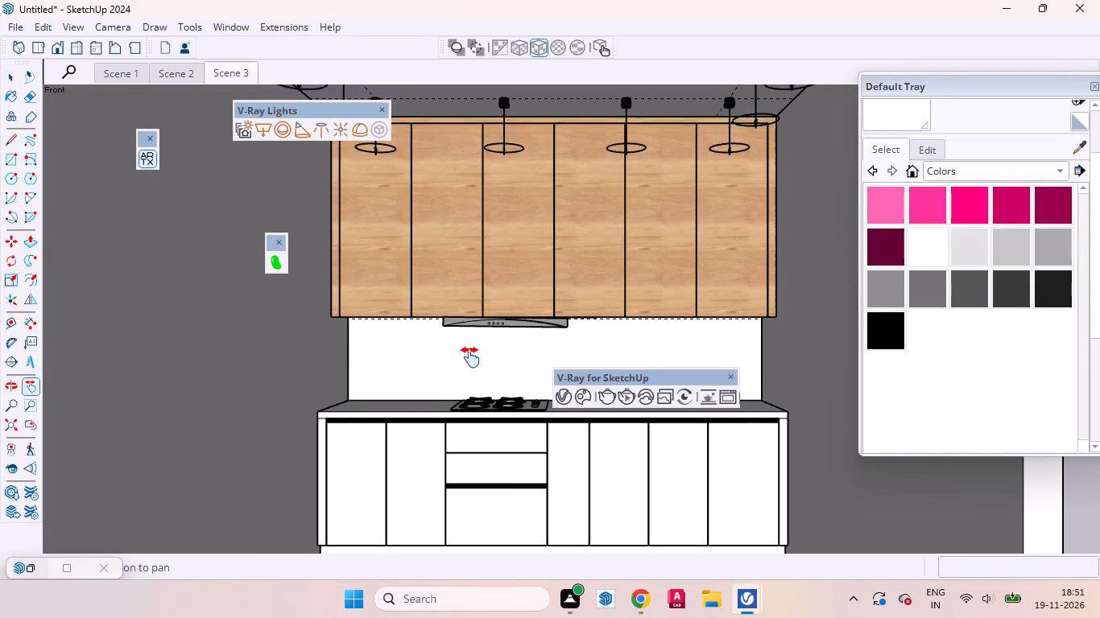
left_click_drag(470, 357, 471, 352)
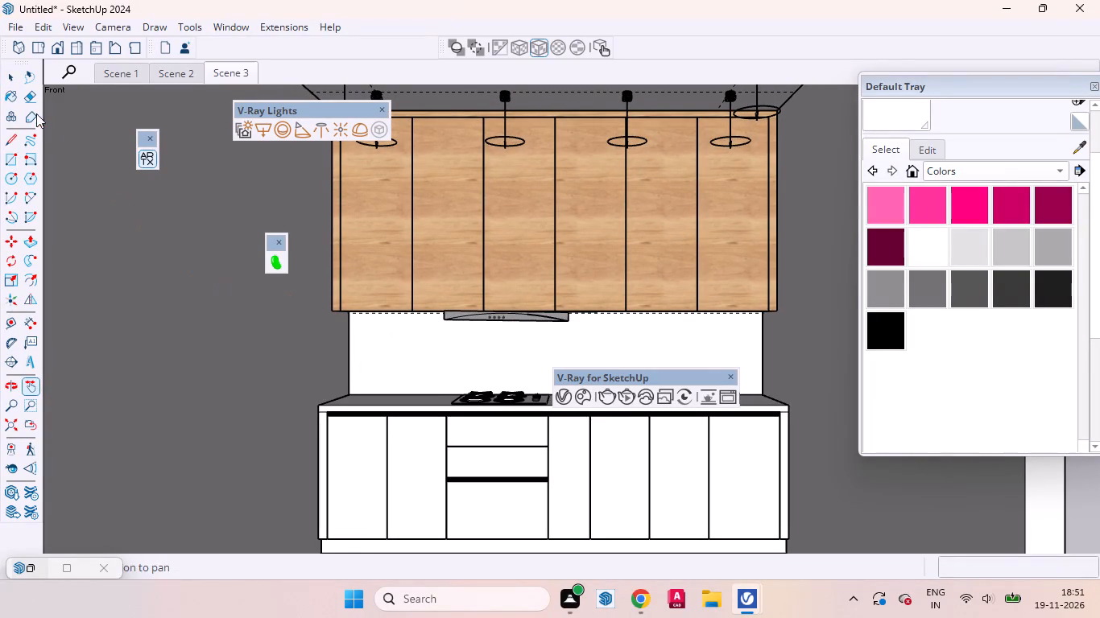
left_click(17, 74)
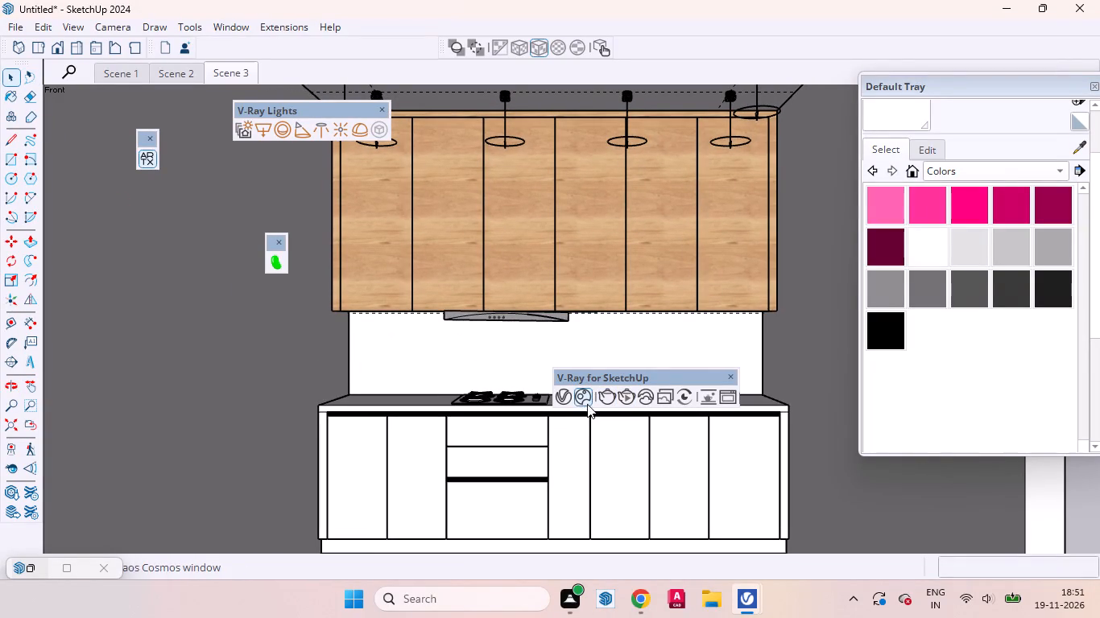
left_click(565, 403)
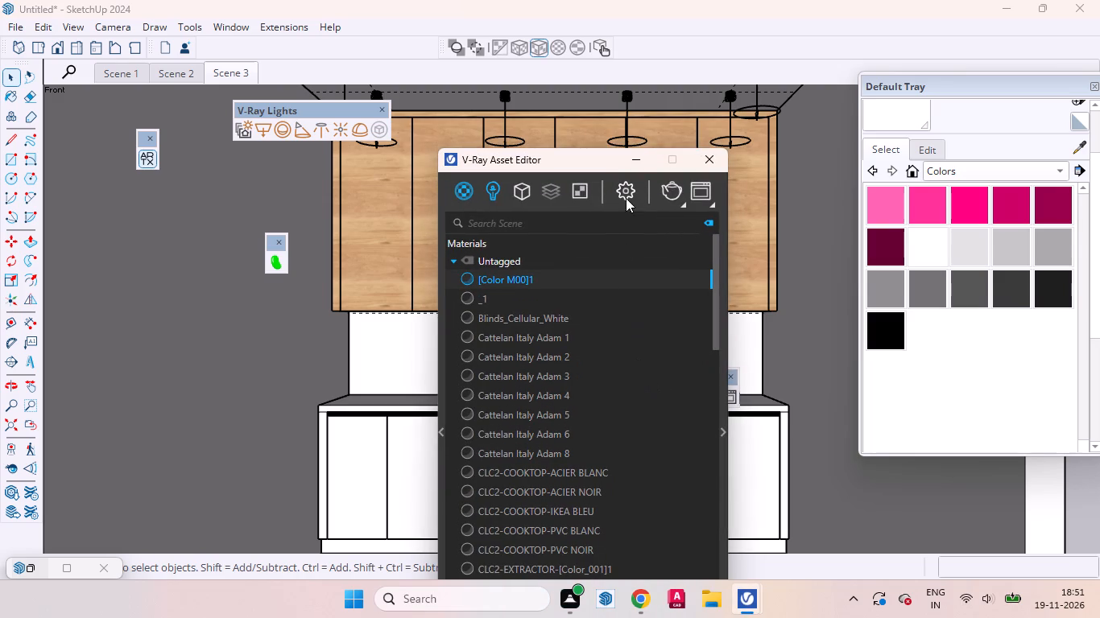
left_click(629, 192)
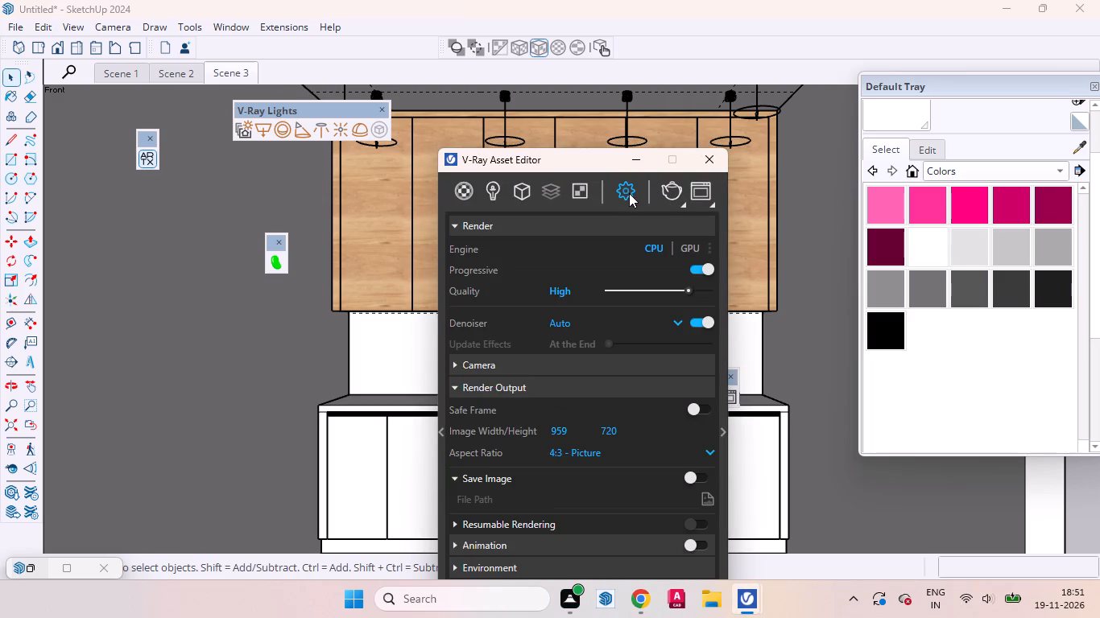
left_click_drag(585, 160, 374, 181)
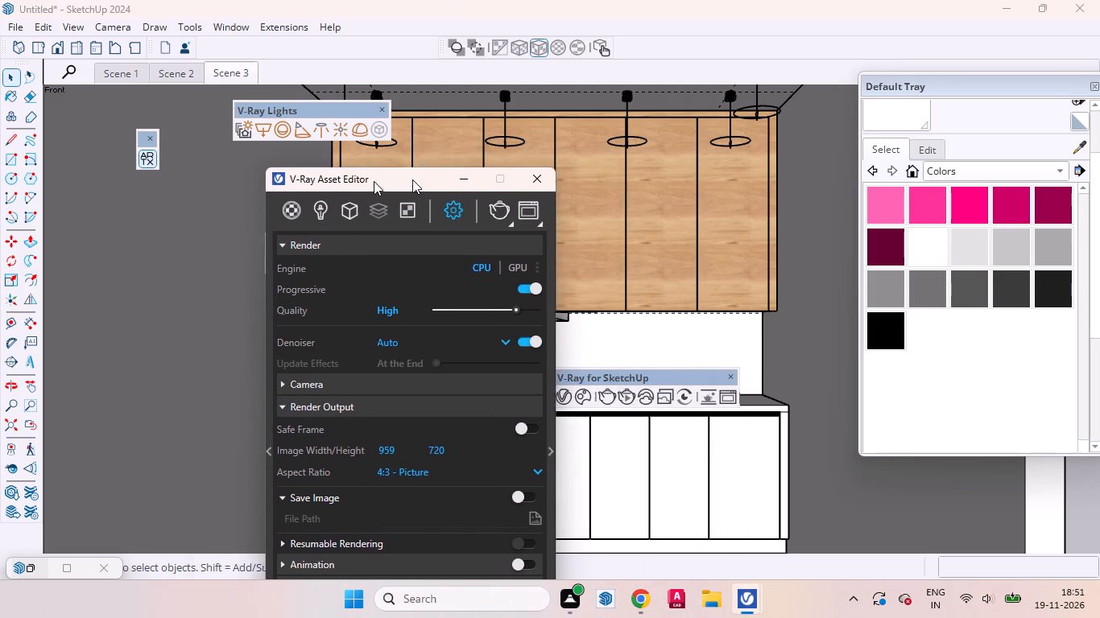
left_click_drag(374, 181, 271, 179)
left_click(358, 211)
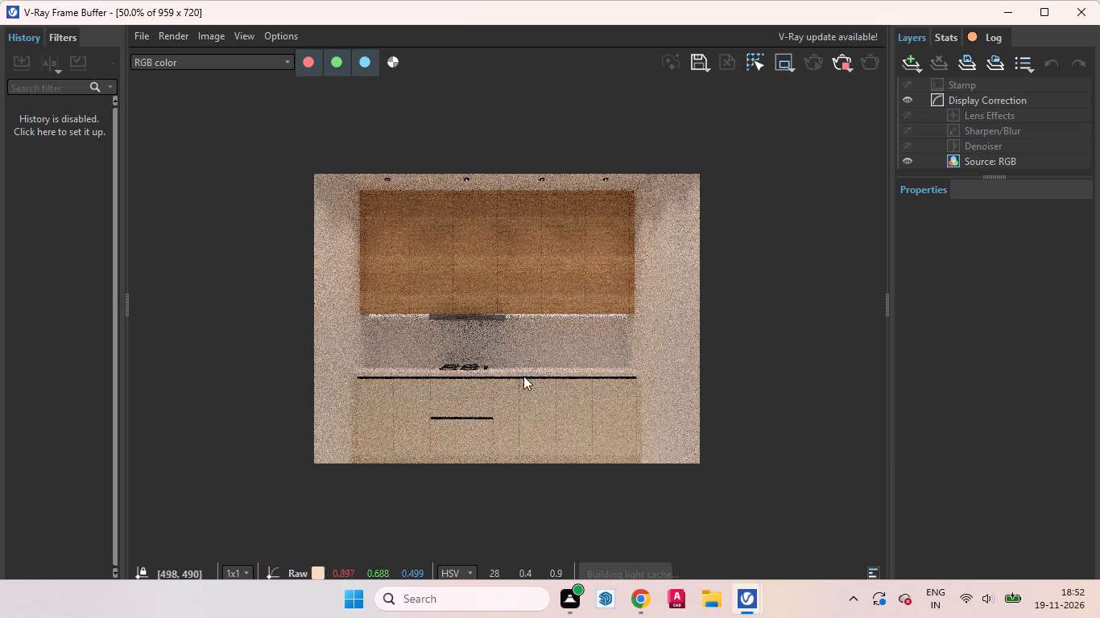
scroll(471, 430, "up", 1)
scroll(472, 442, "down", 1)
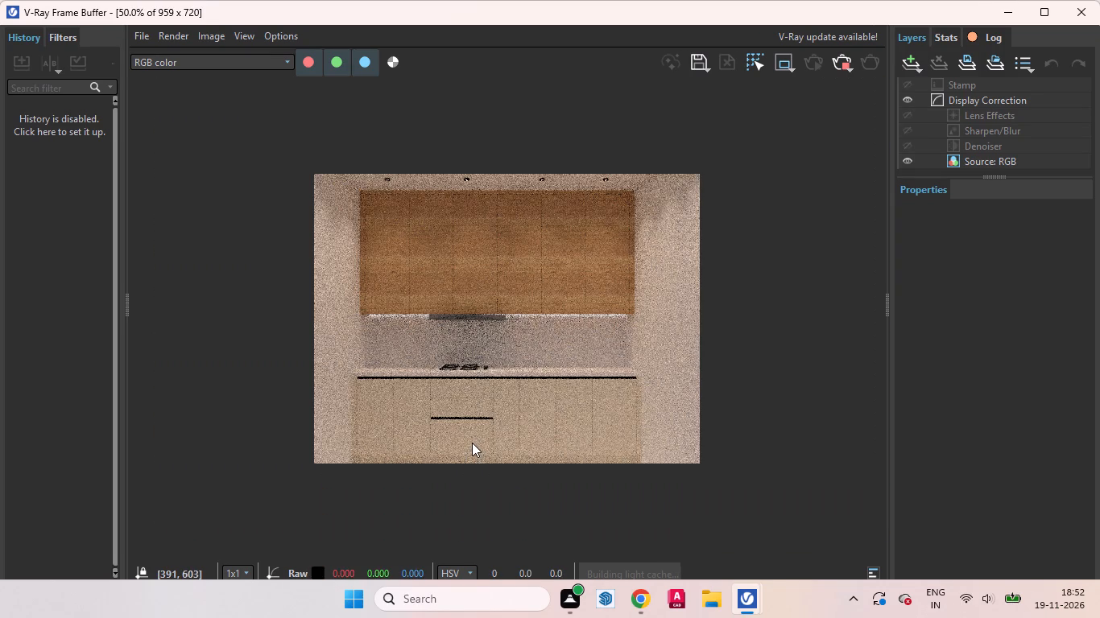
Examine the kitchen render overall and up close around the upper cabinets, under-cabinet light strip, hob, countertop and base cabinets.
scroll(481, 447, "up", 1)
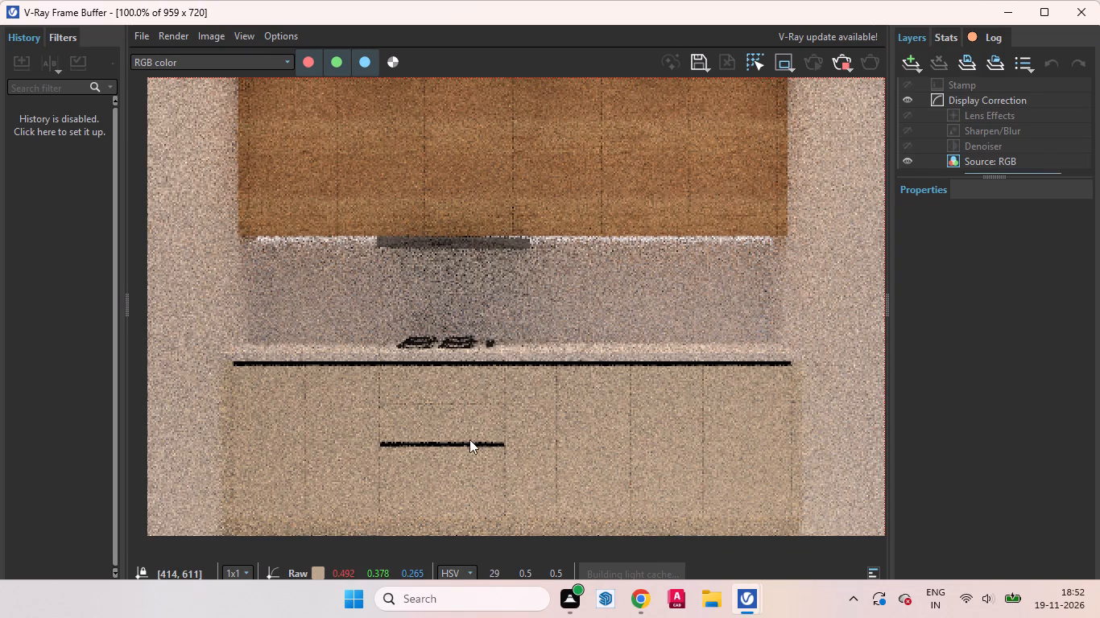
scroll(426, 430, "down", 1)
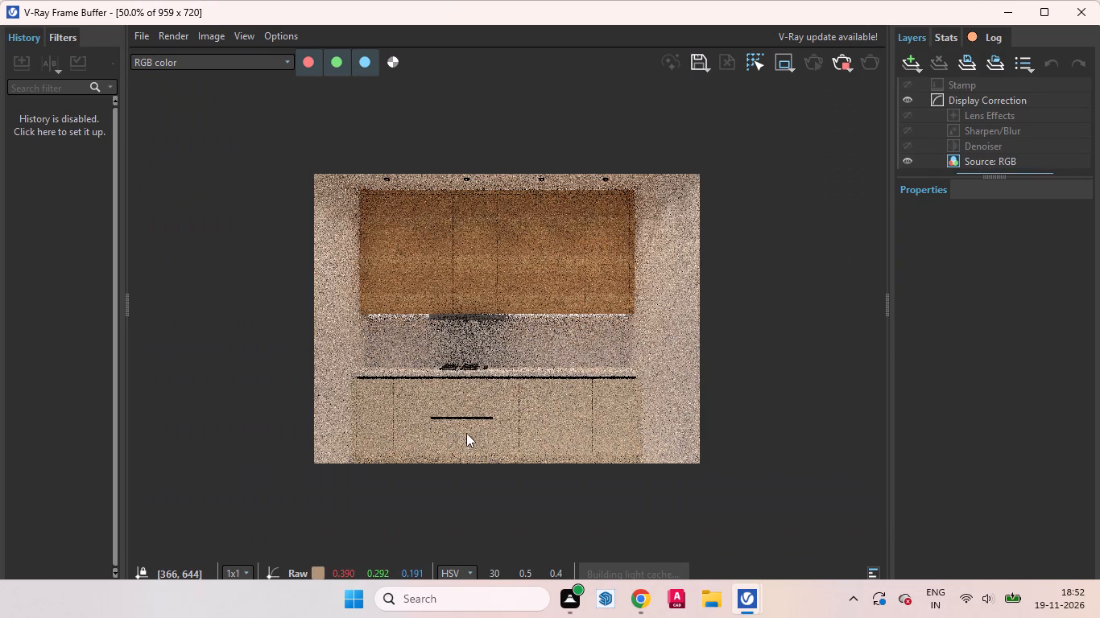
scroll(476, 431, "up", 1)
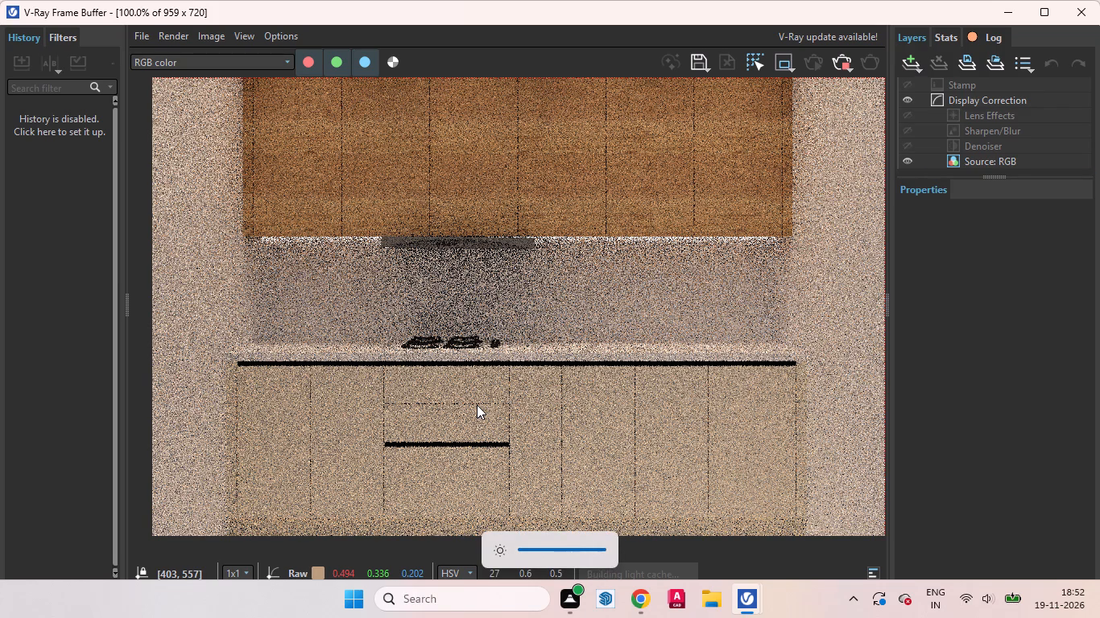
scroll(441, 358, "down", 1)
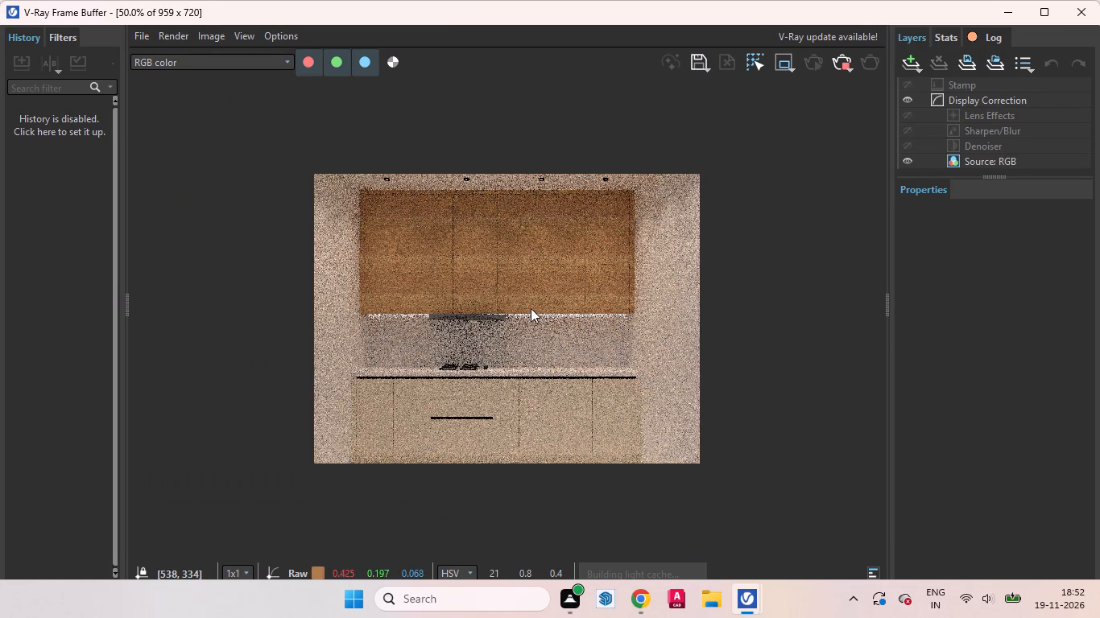
scroll(530, 308, "up", 1)
scroll(469, 398, "down", 1)
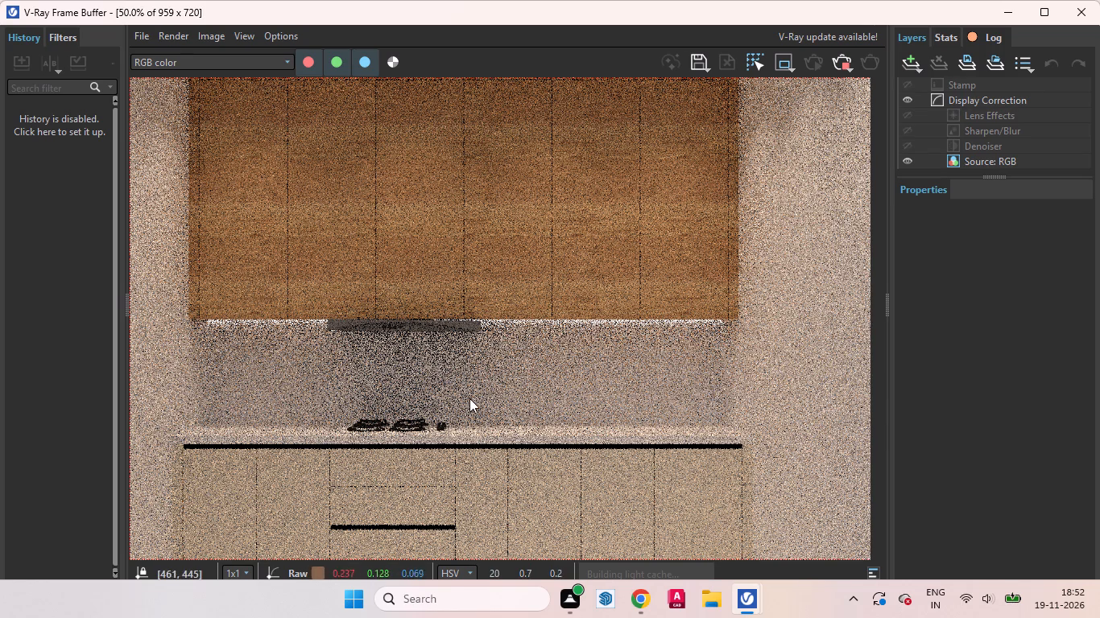
left_click_drag(316, 175, 393, 200)
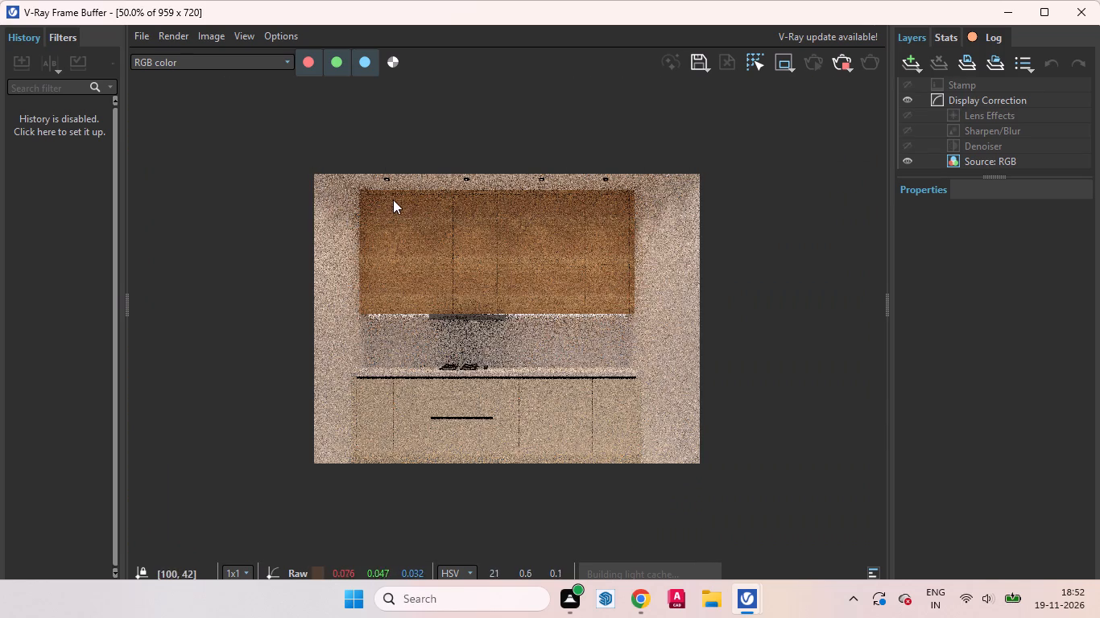
left_click_drag(393, 200, 395, 200)
left_click_drag(695, 173, 637, 197)
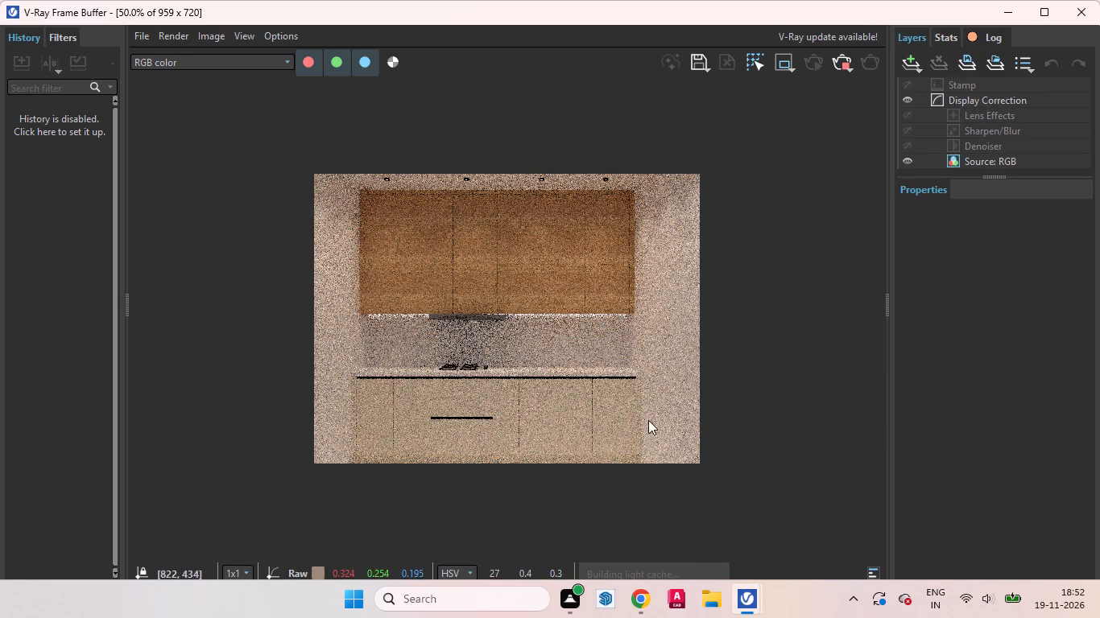
scroll(430, 433, "up", 1)
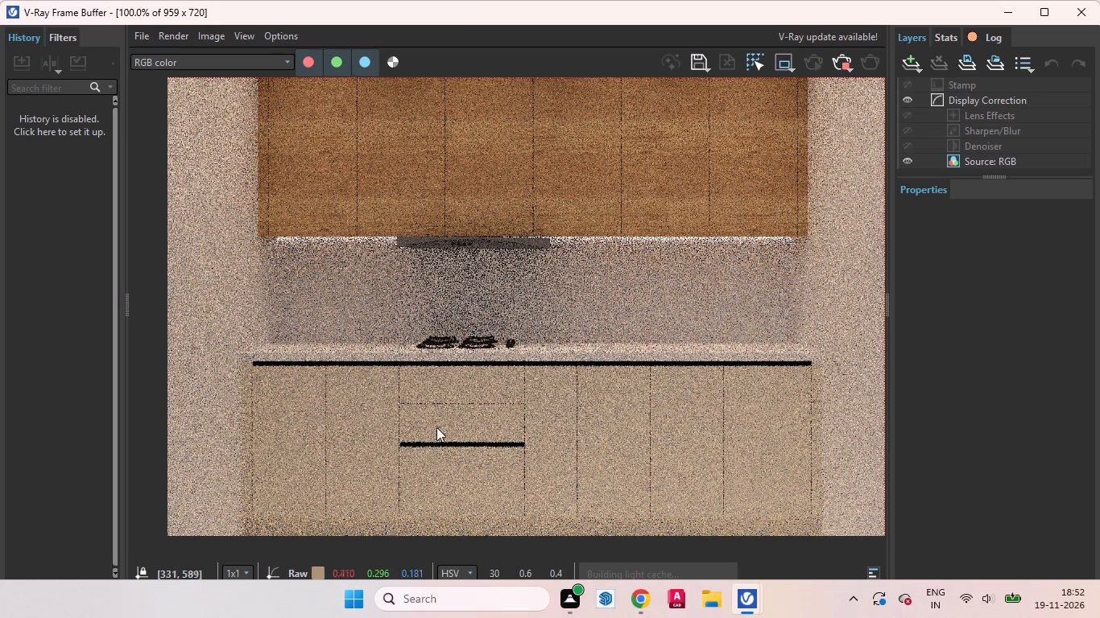
scroll(437, 377, "down", 1)
scroll(455, 356, "up", 2)
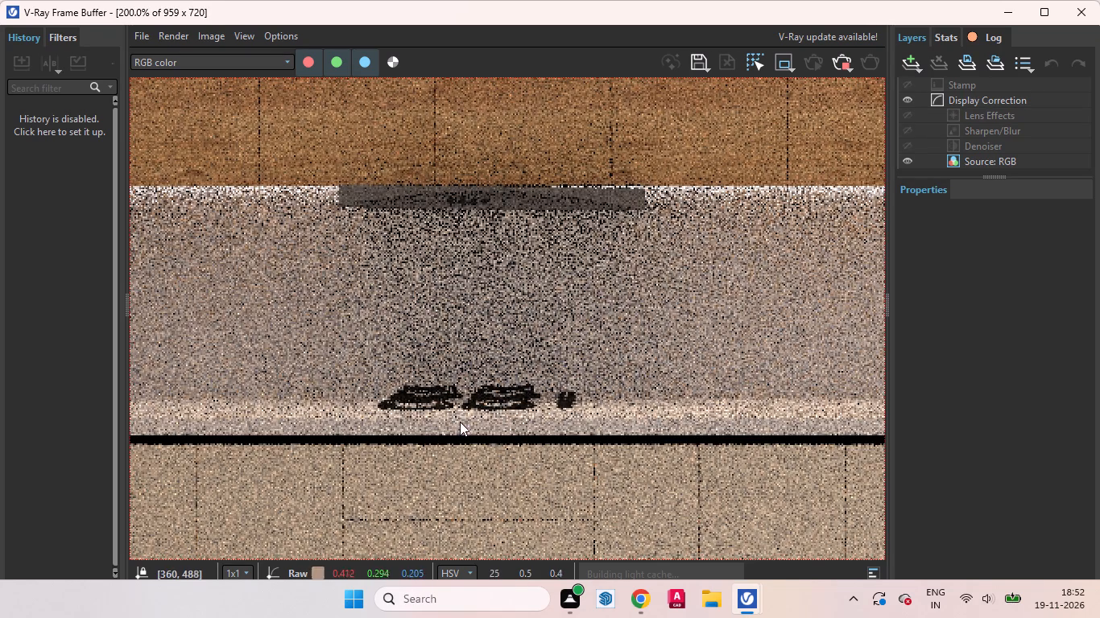
scroll(456, 412, "up", 1)
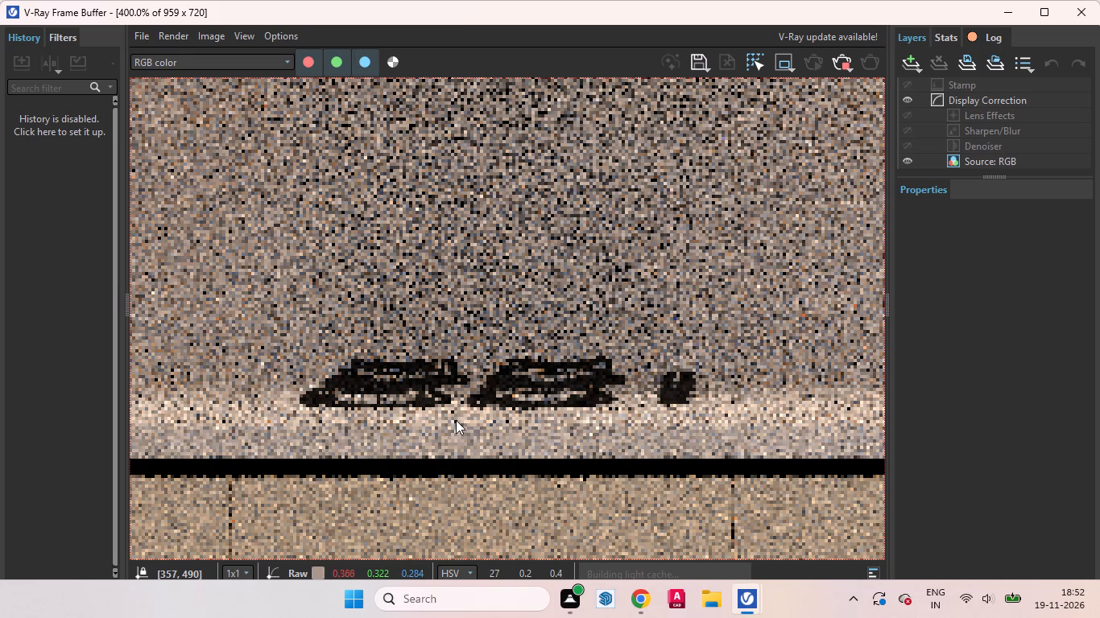
scroll(458, 427, "down", 2)
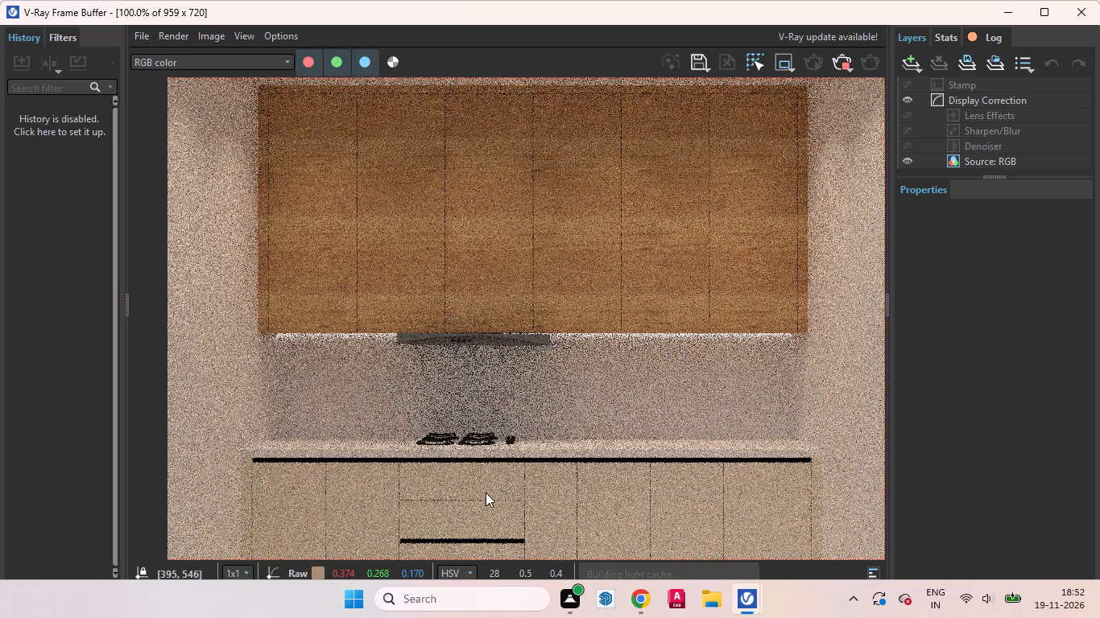
scroll(486, 492, "down", 1)
scroll(446, 424, "up", 1)
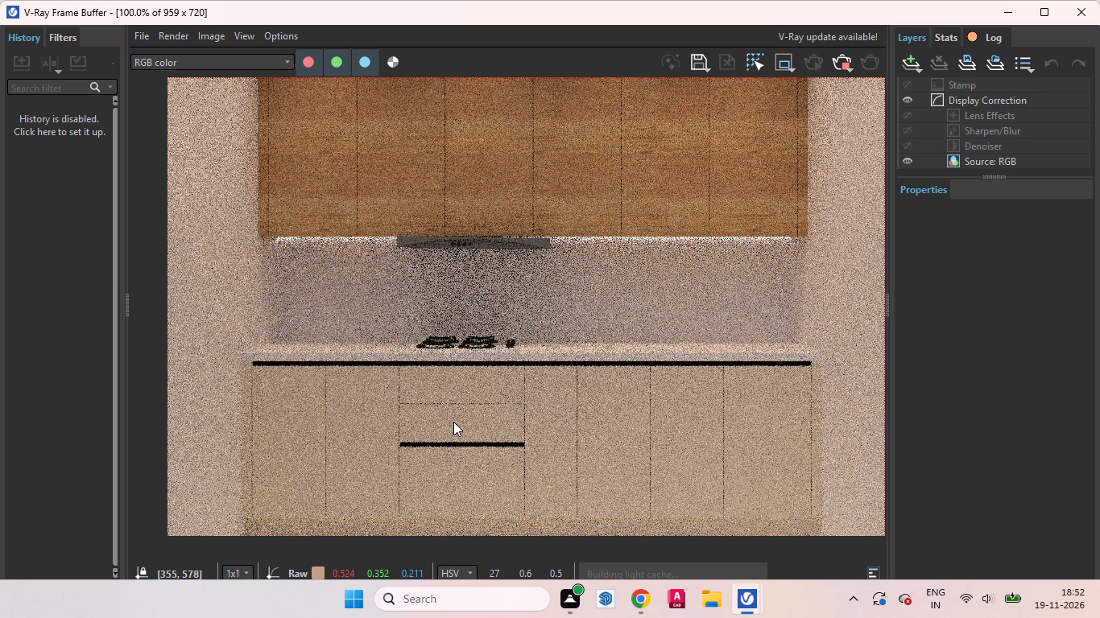
scroll(242, 362, "up", 3)
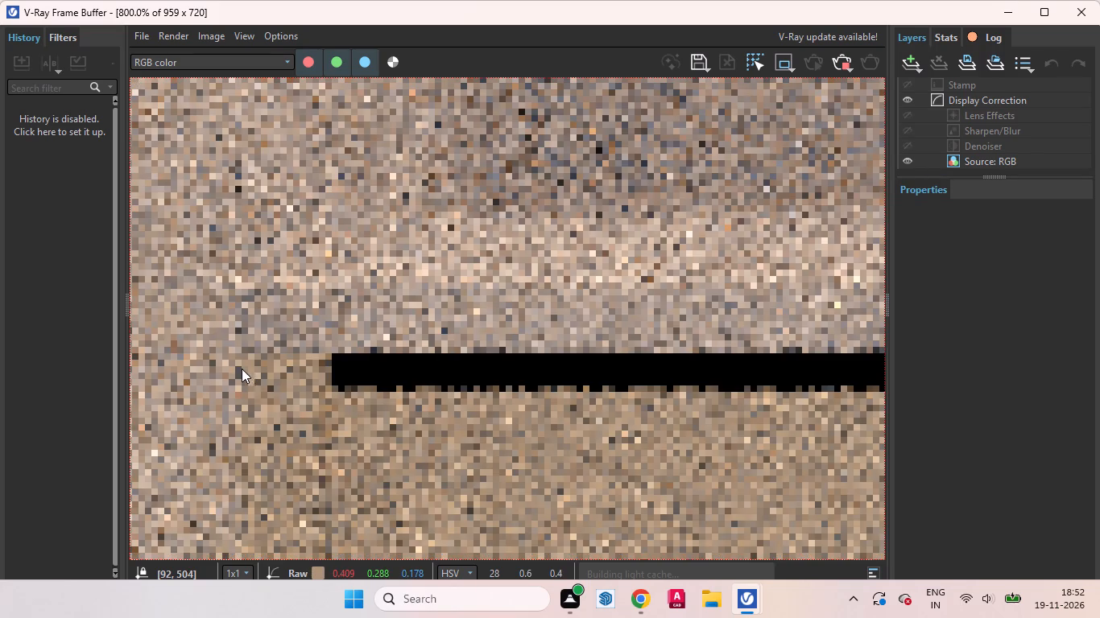
scroll(275, 408, "down", 4)
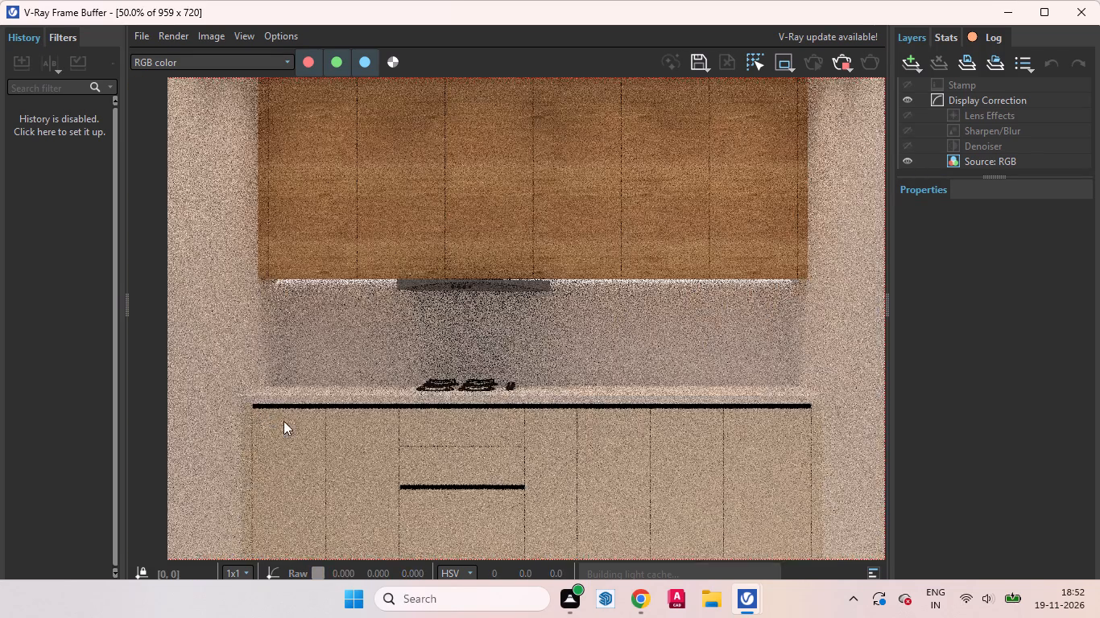
scroll(602, 391, "up", 1)
middle_click_drag(522, 406, 523, 402)
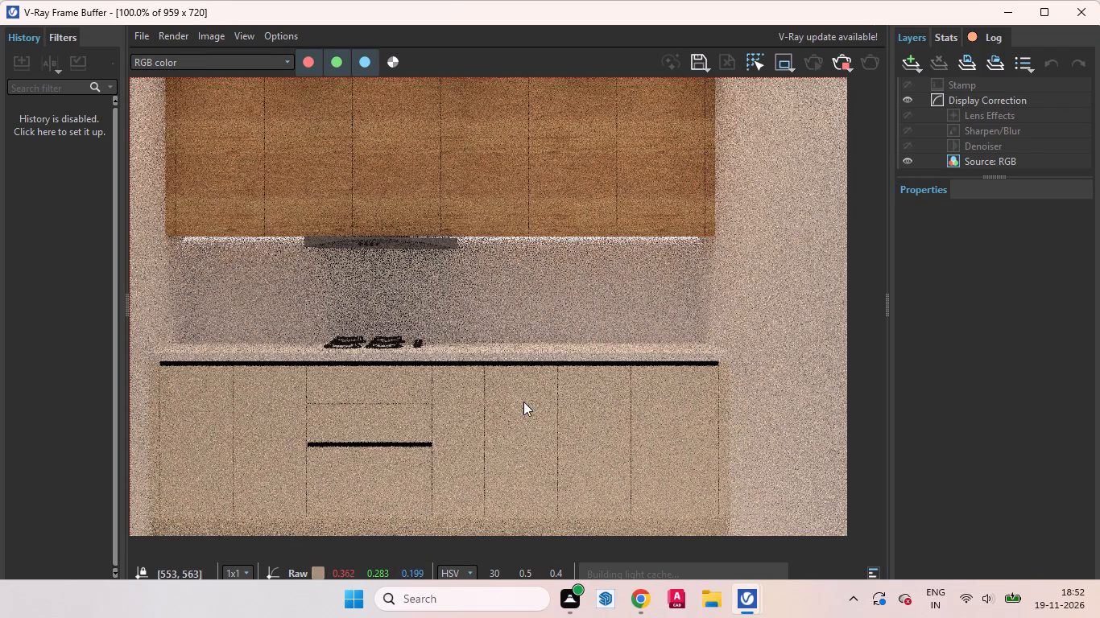
middle_click_drag(523, 402, 674, 415)
scroll(543, 381, "down", 1)
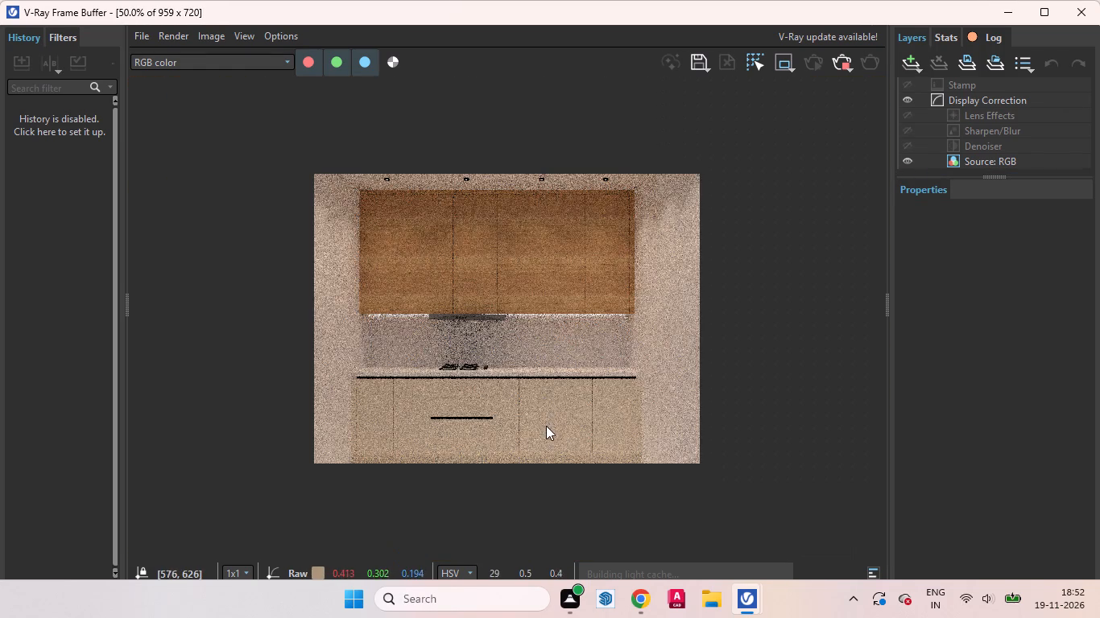
scroll(431, 455, "up", 1)
scroll(456, 406, "down", 1)
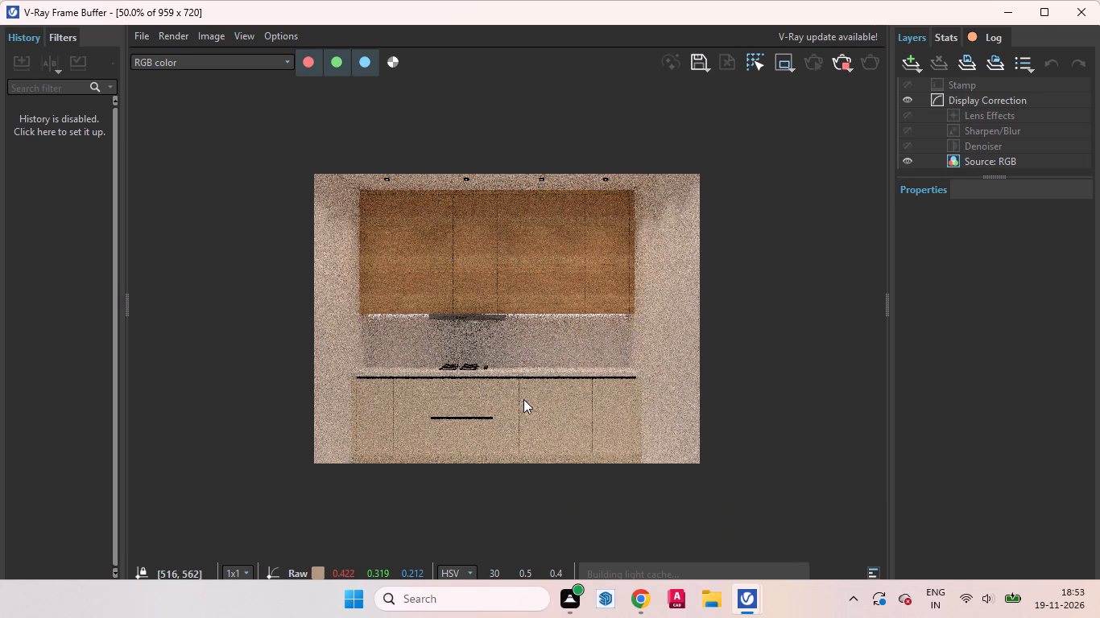
scroll(441, 420, "up", 1)
scroll(448, 441, "down", 1)
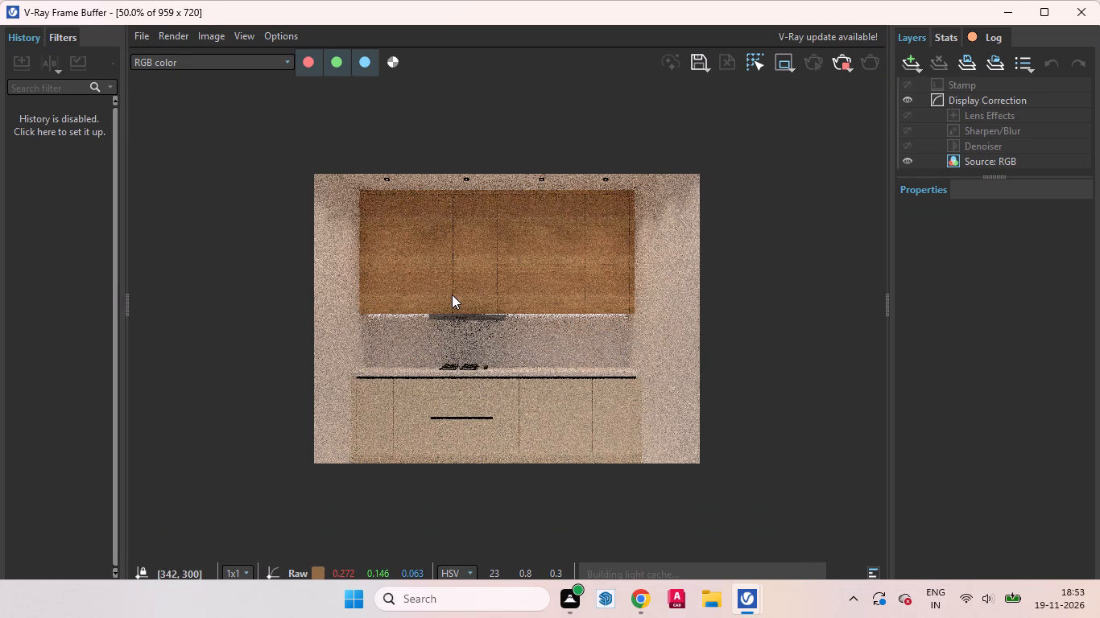
Stop the V-Ray render and clear the render and asset editor windows away from the kitchen model.
left_click(836, 62)
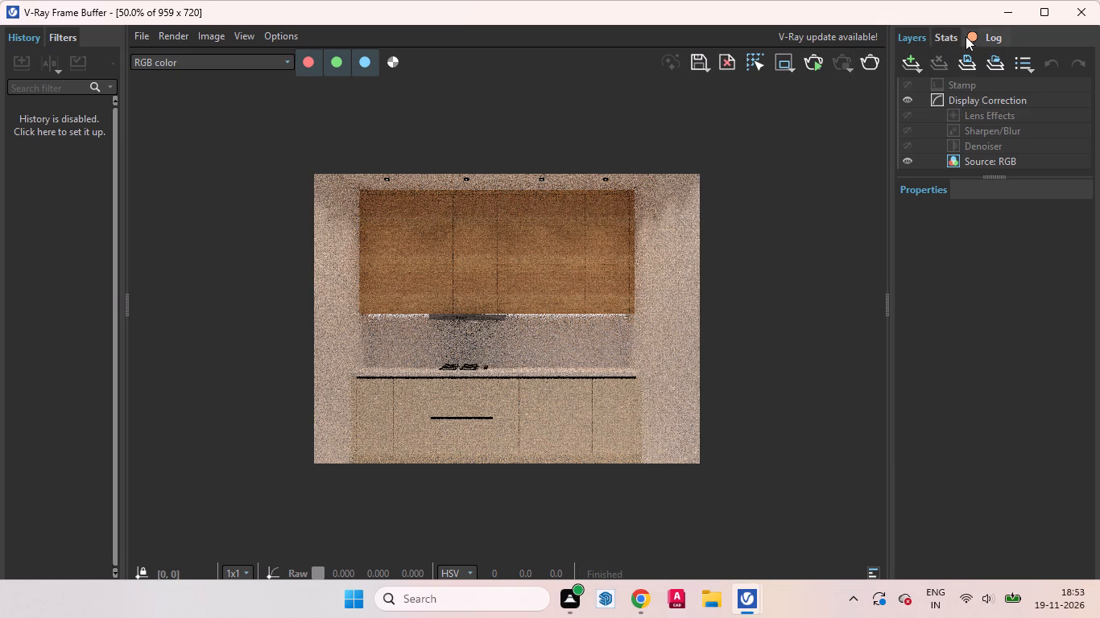
left_click(999, 16)
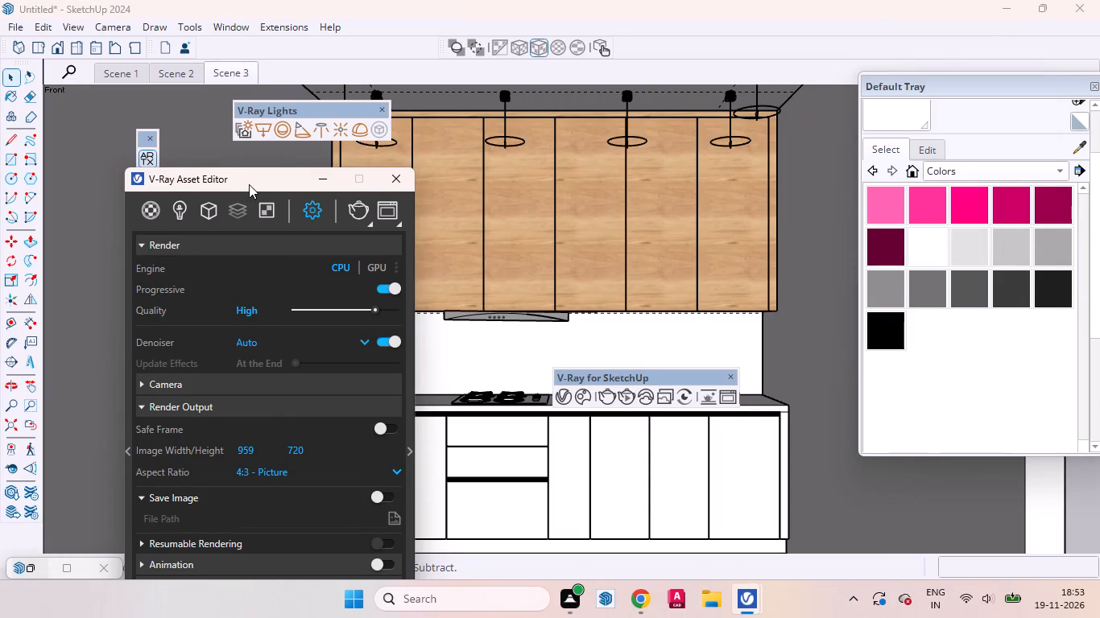
left_click_drag(250, 183, 290, 492)
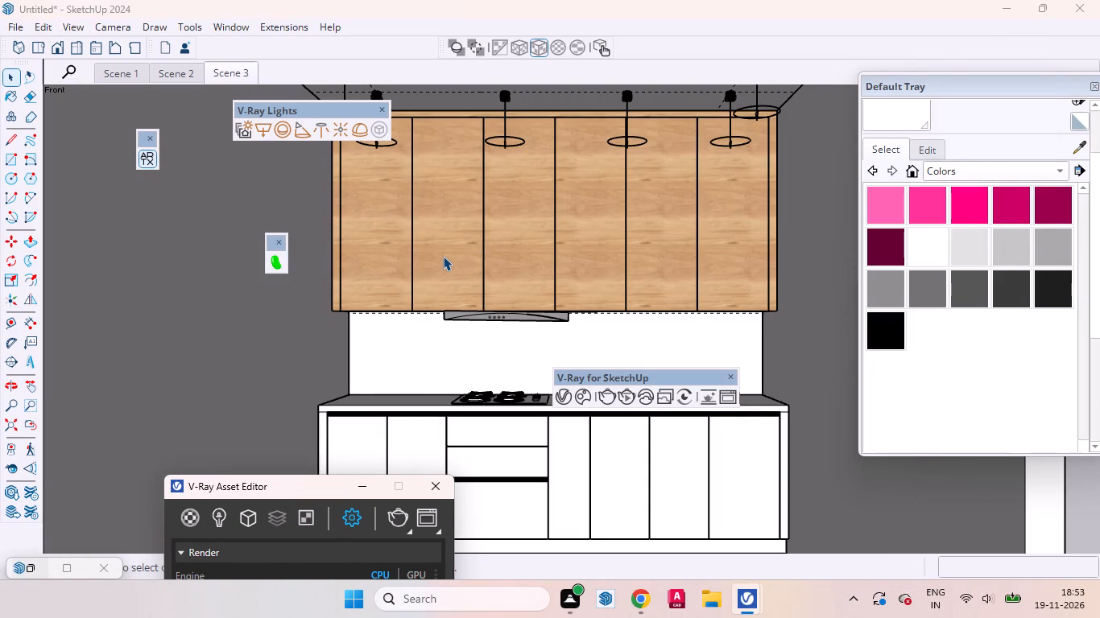
Inside the upper cabinet group, Push/Pull the gap between the first and second doors from the left closed by about 1/8" and erase the seam line.
left_click(443, 256)
double_click(443, 256)
left_click(443, 275)
scroll(421, 265, "up", 20)
scroll(421, 265, "up", 6)
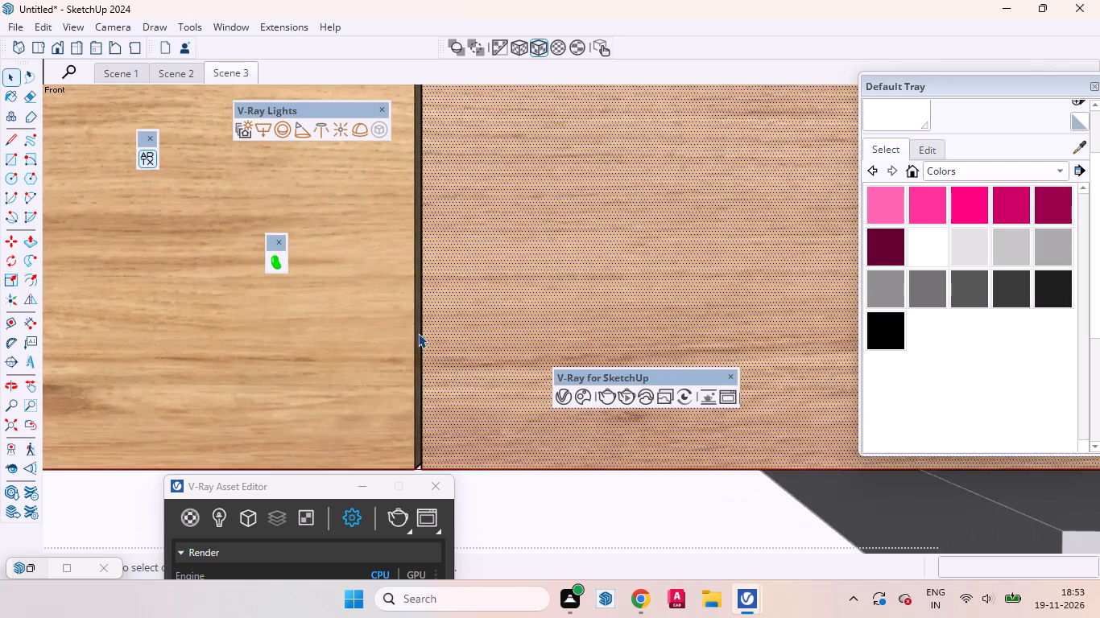
middle_click_drag(415, 339, 370, 356)
scroll(411, 340, "up", 13)
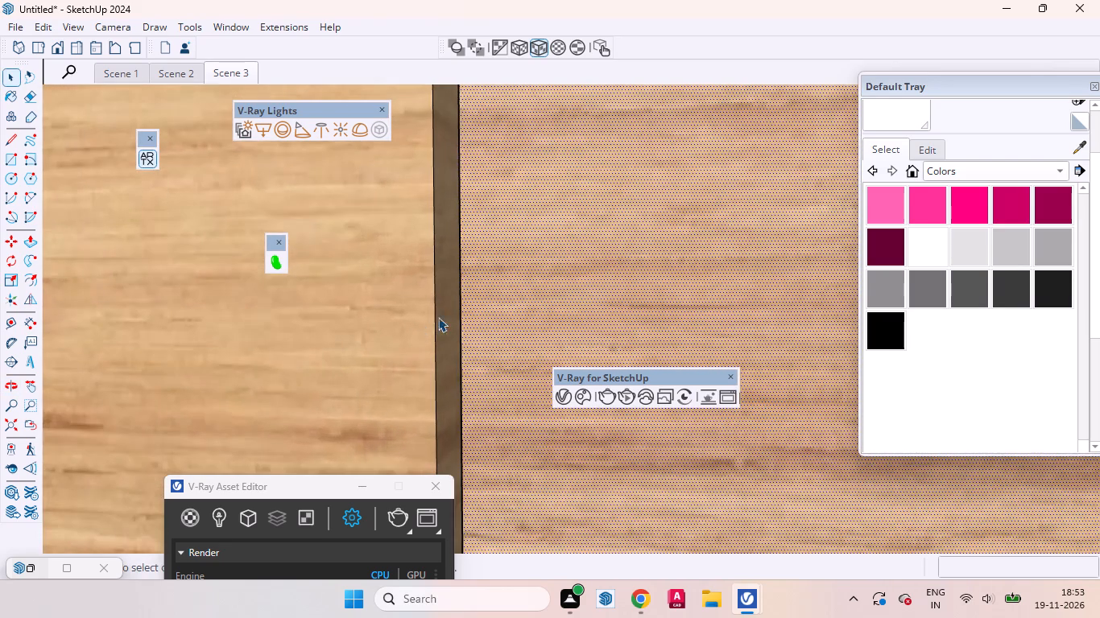
left_click(444, 315)
key("p")
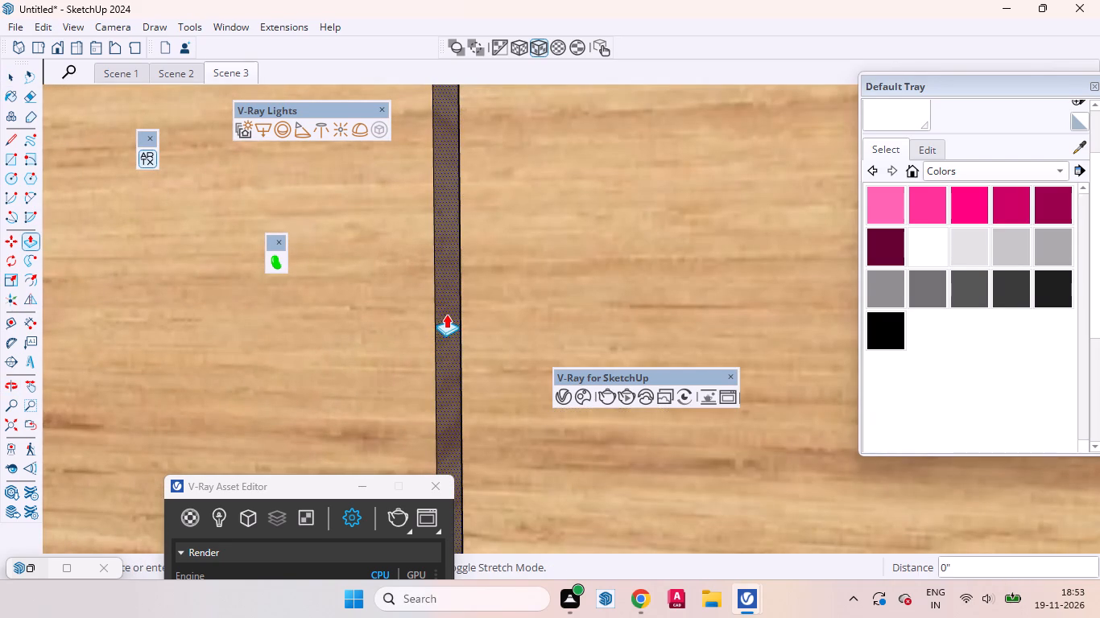
left_click(462, 295)
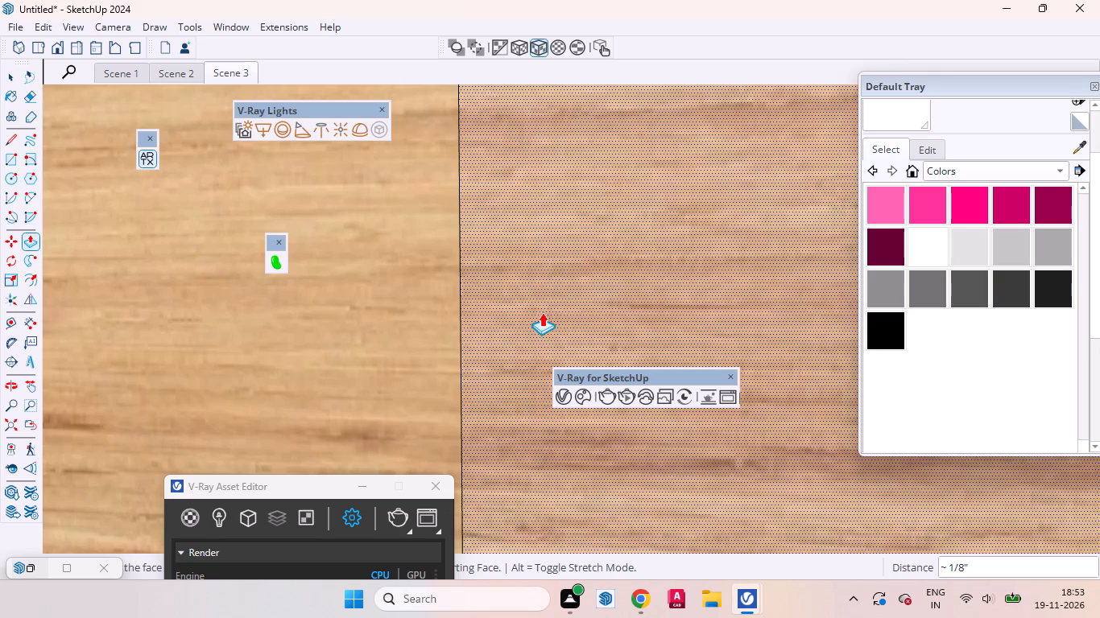
key("space")
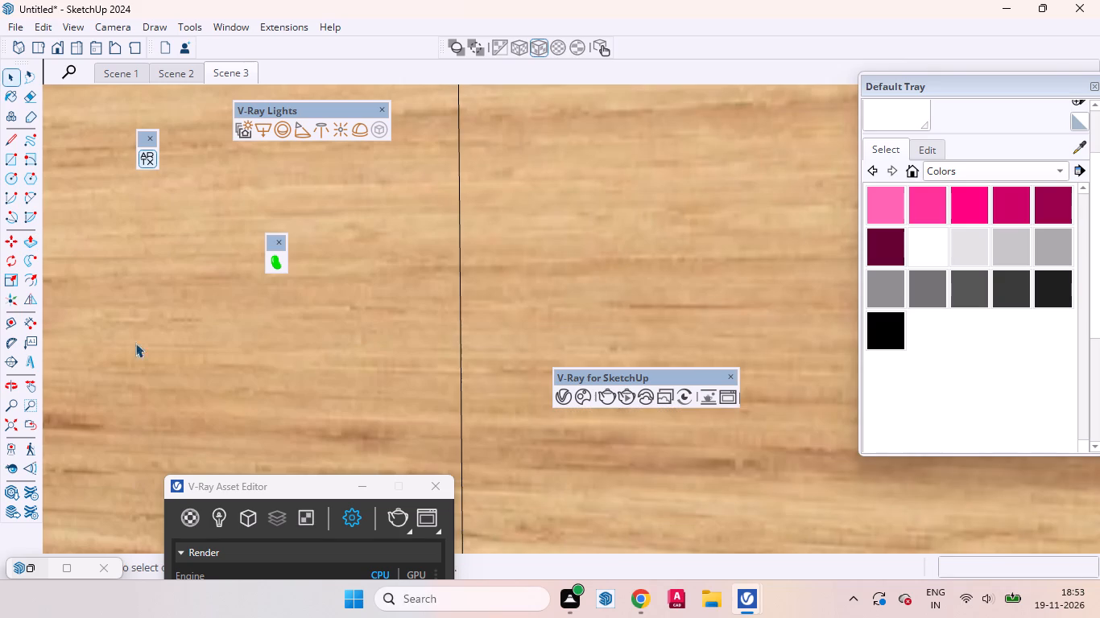
left_click(30, 102)
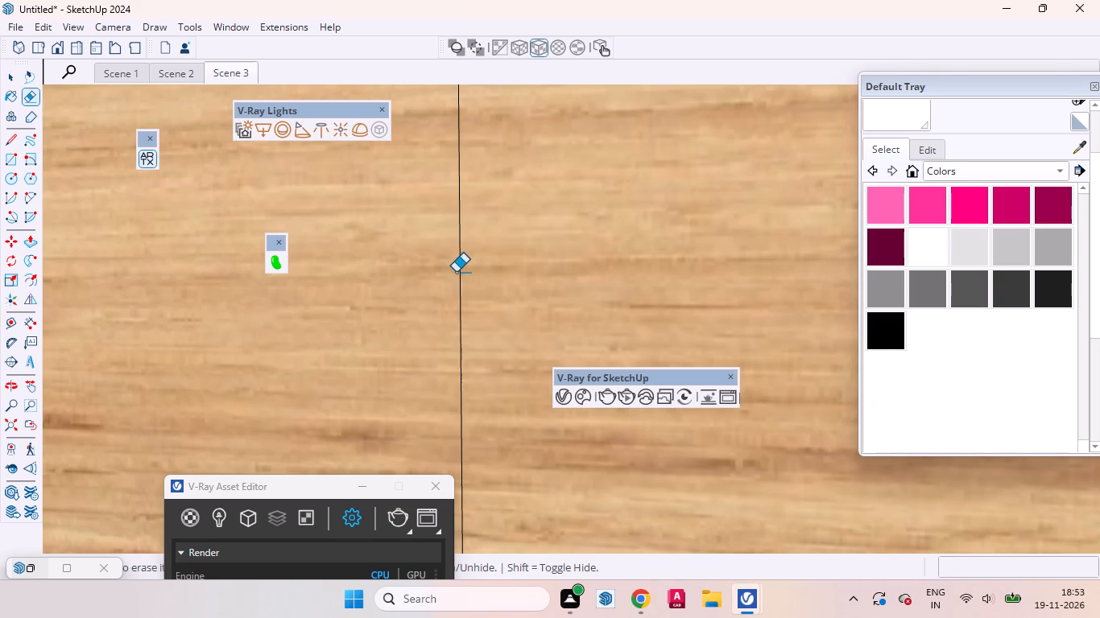
left_click_drag(453, 274, 463, 268)
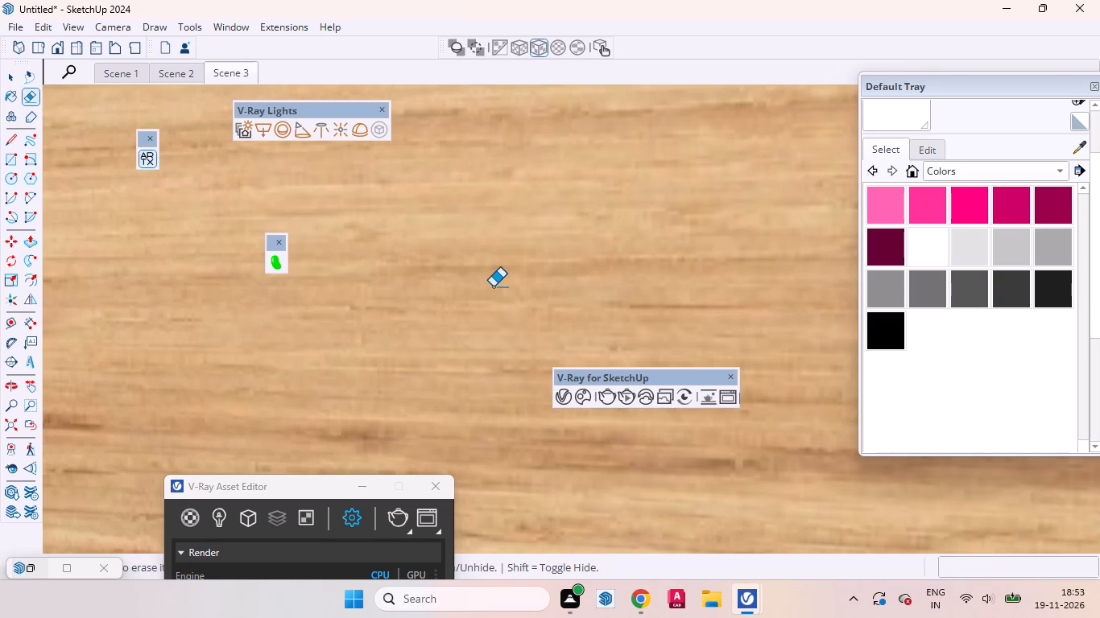
key("space")
Push/Pull the gap between the second and third upper cabinet doors from the left closed and erase the remaining seam line.
scroll(354, 311, "down", 4)
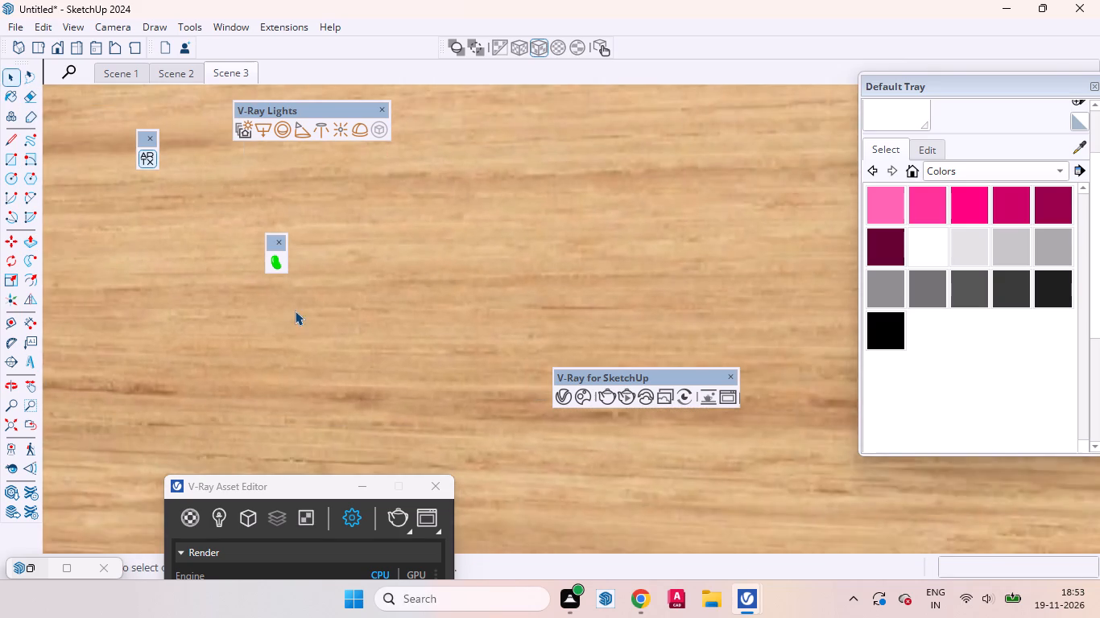
scroll(295, 311, "down", 20)
scroll(295, 311, "down", 3)
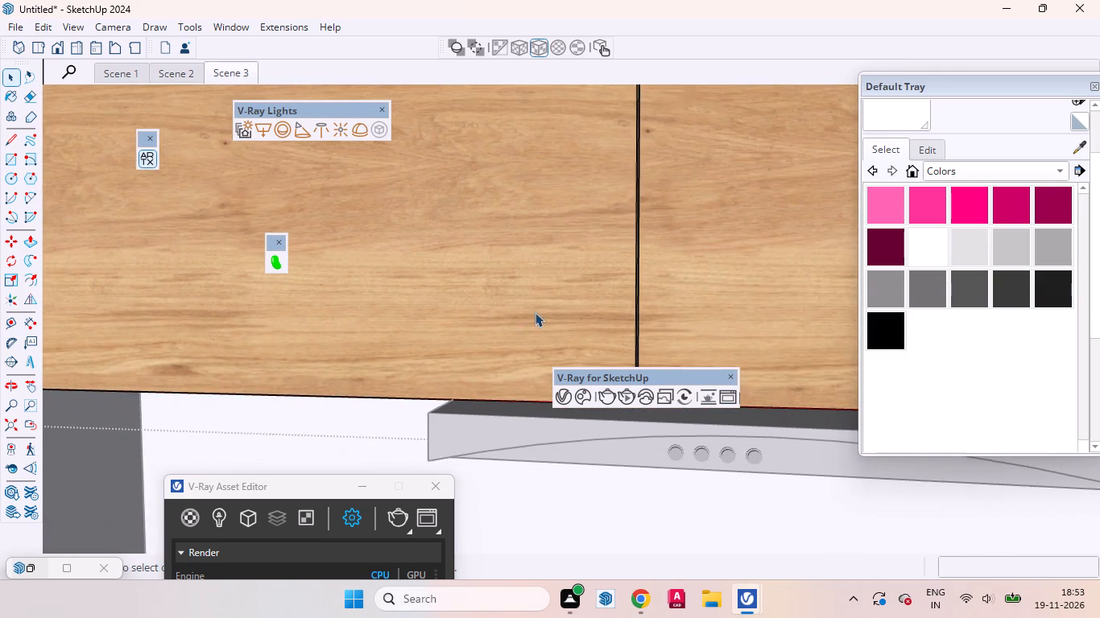
scroll(602, 304, "up", 20)
scroll(602, 304, "up", 5)
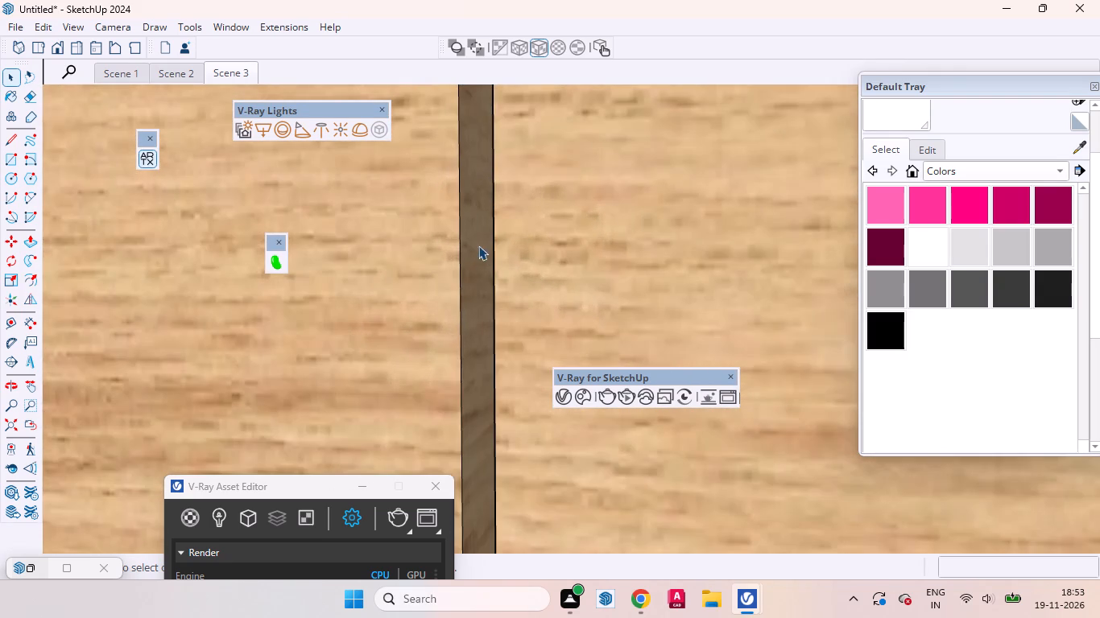
left_click(471, 245)
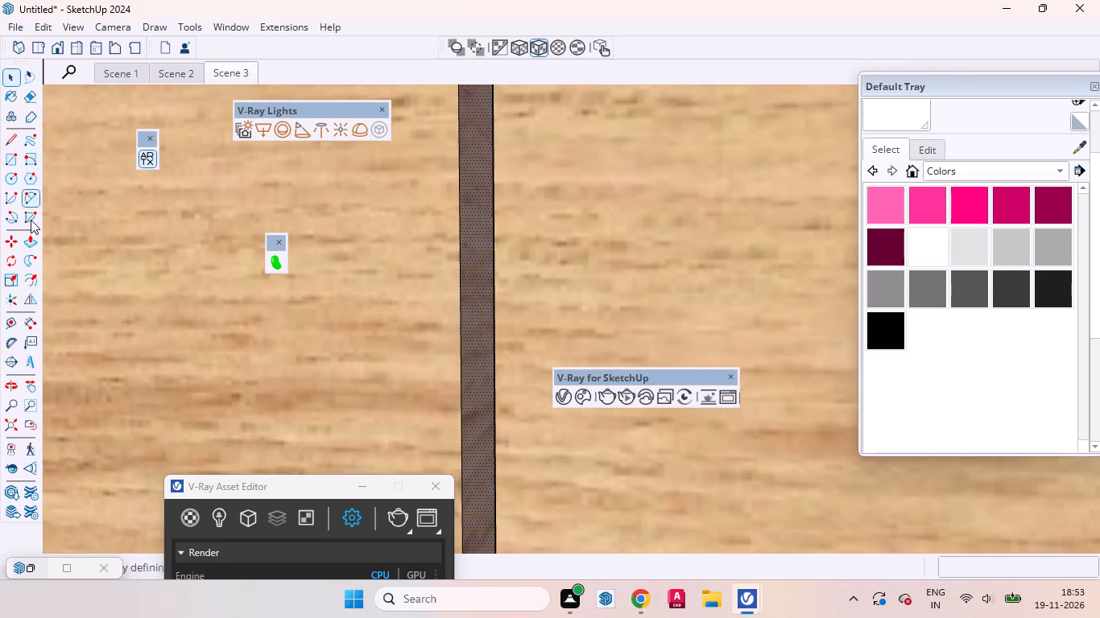
left_click(30, 247)
double_click(469, 275)
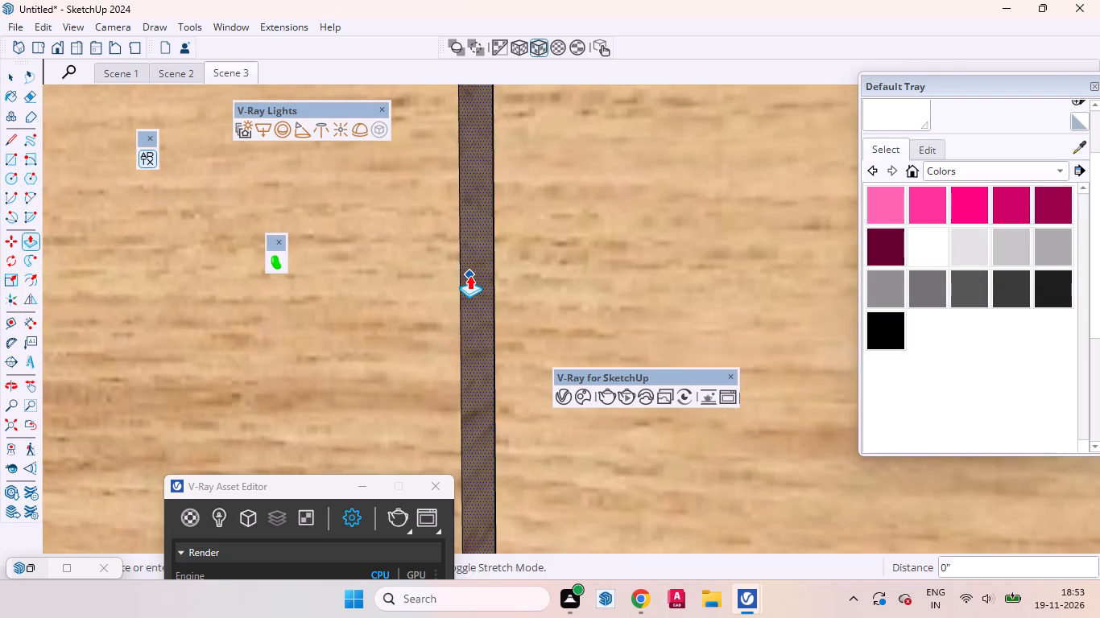
key("space")
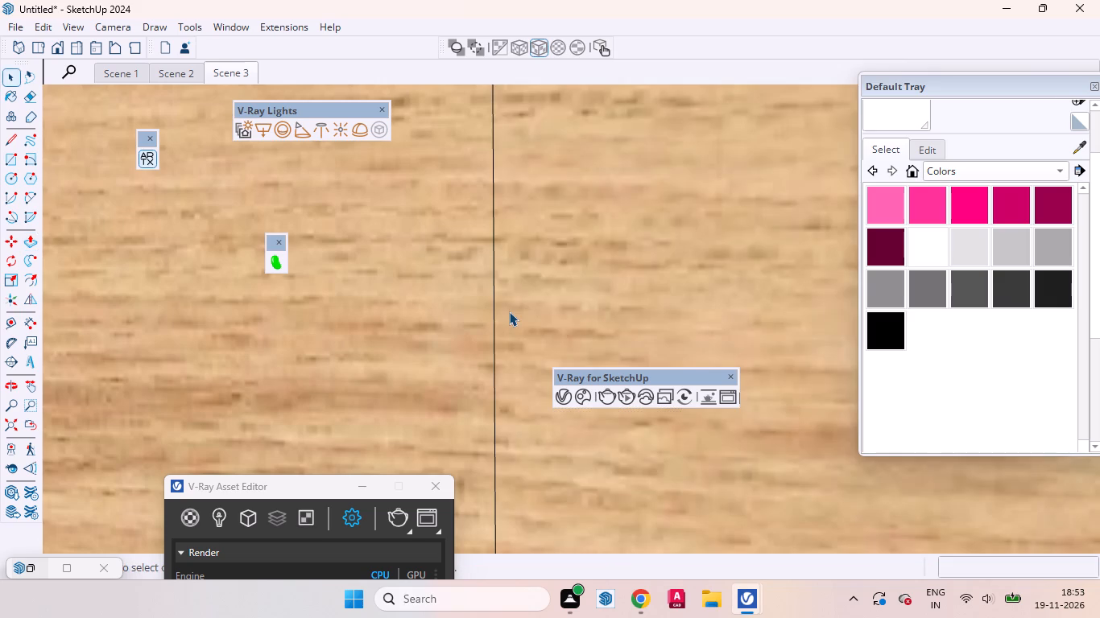
left_click(29, 95)
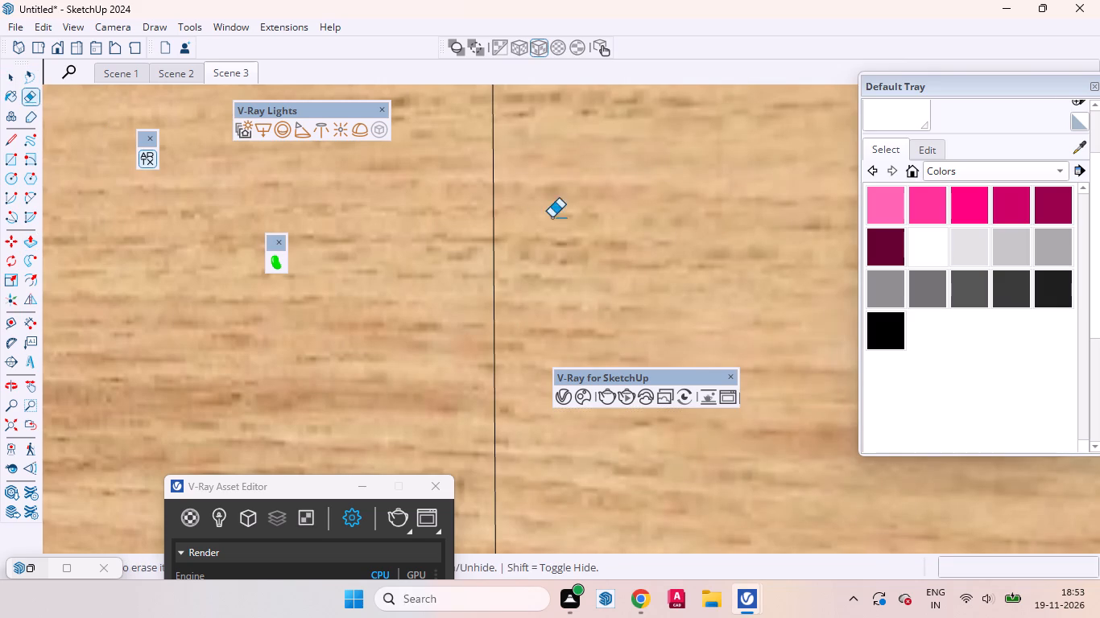
left_click_drag(461, 211, 562, 221)
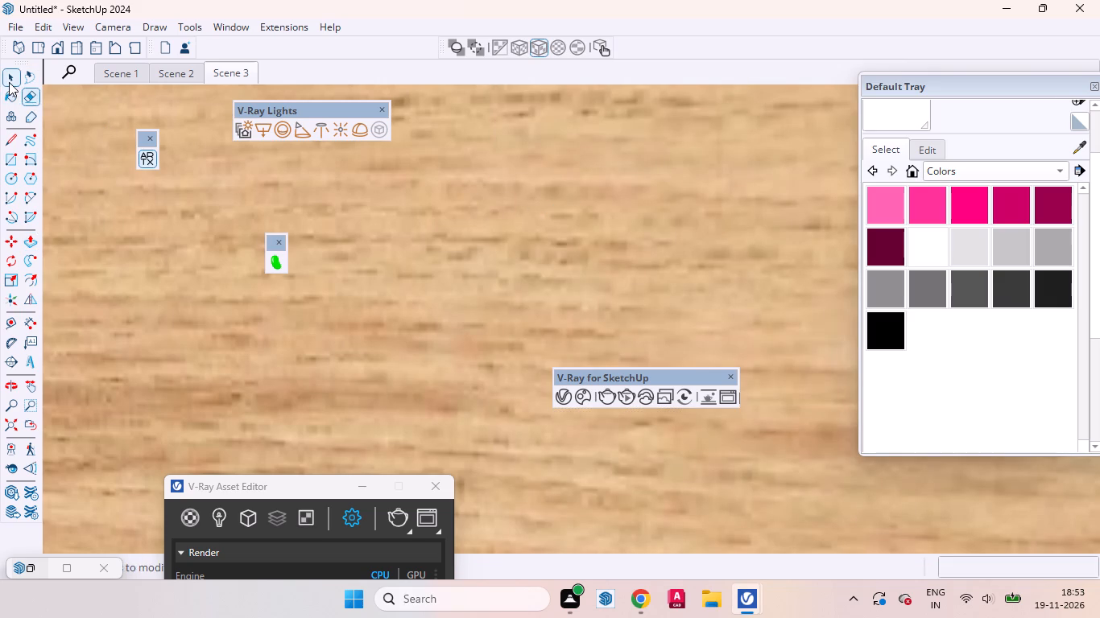
left_click(9, 82)
Close the gap between the third and fourth upper cabinet doors from the left with Push/Pull and erase the leftover seam line.
scroll(383, 252, "down", 20)
scroll(383, 252, "down", 4)
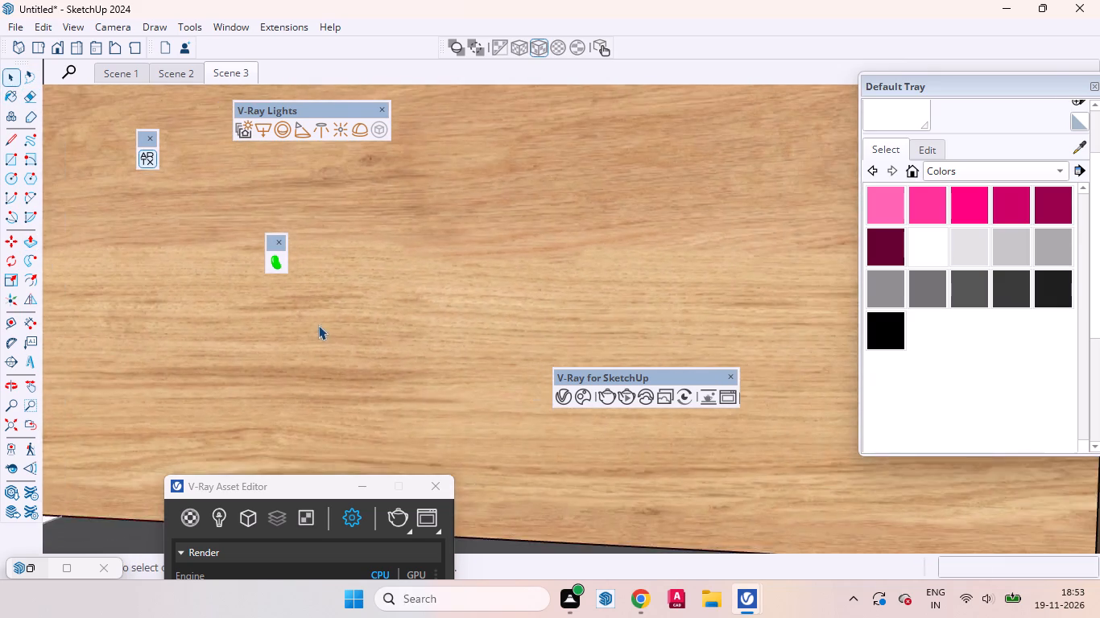
scroll(318, 325, "down", 6)
scroll(704, 300, "up", 12)
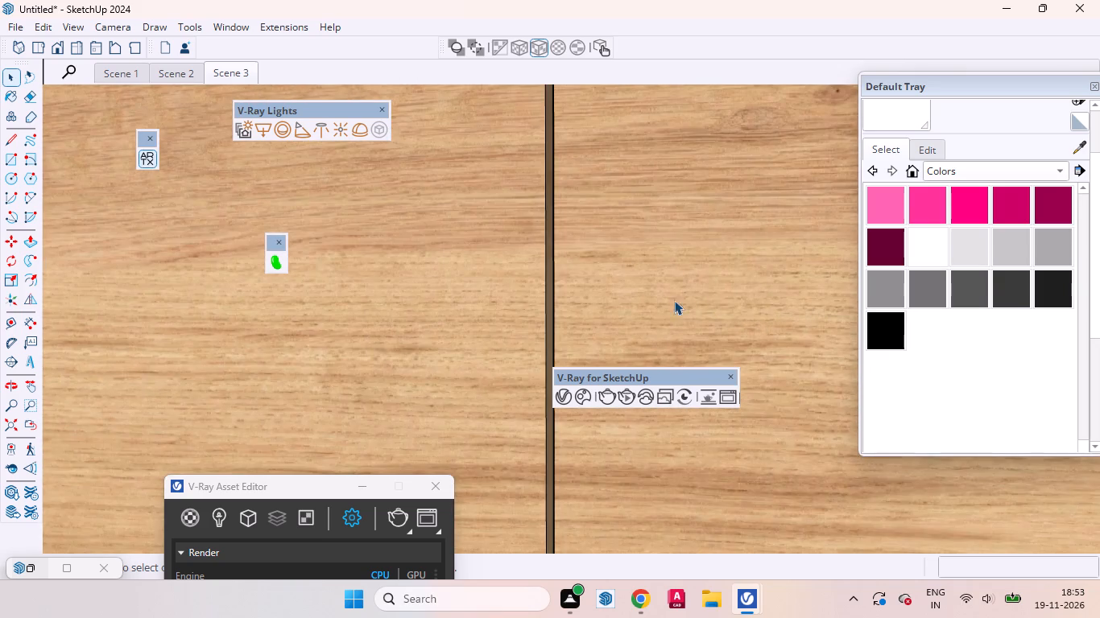
middle_click_drag(668, 303, 624, 318)
scroll(595, 300, "up", 14)
left_click(561, 271)
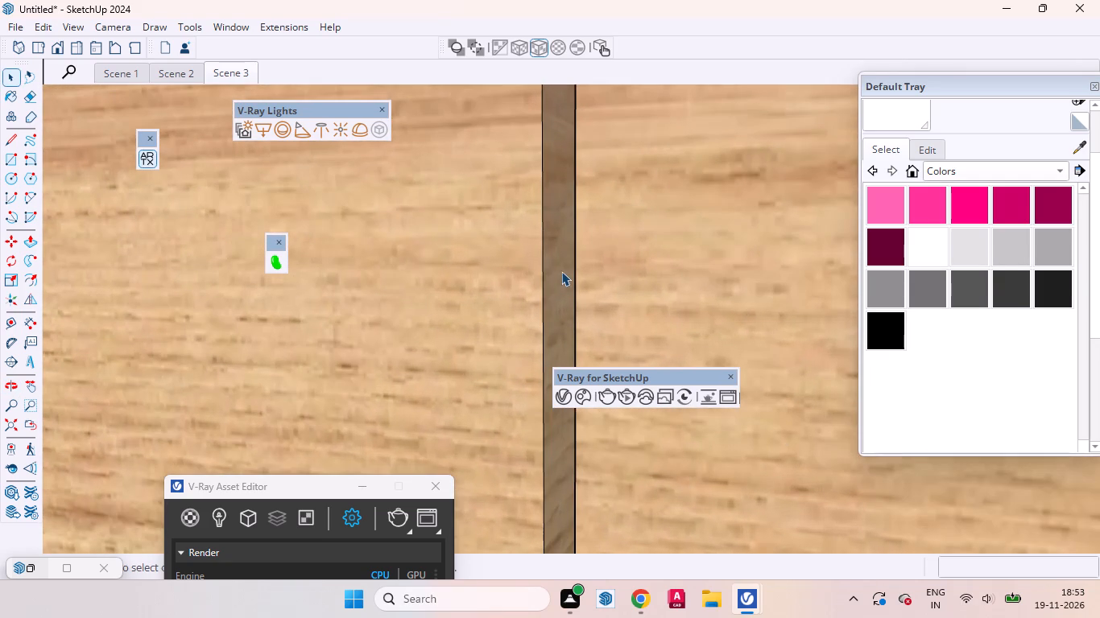
left_click(36, 101)
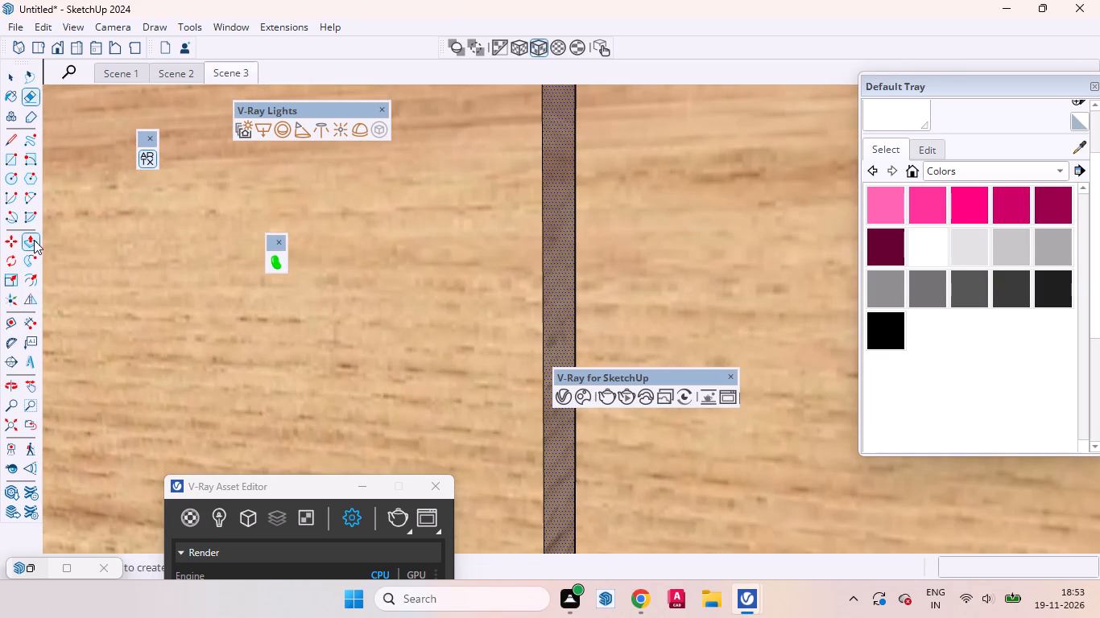
left_click(34, 240)
double_click(560, 332)
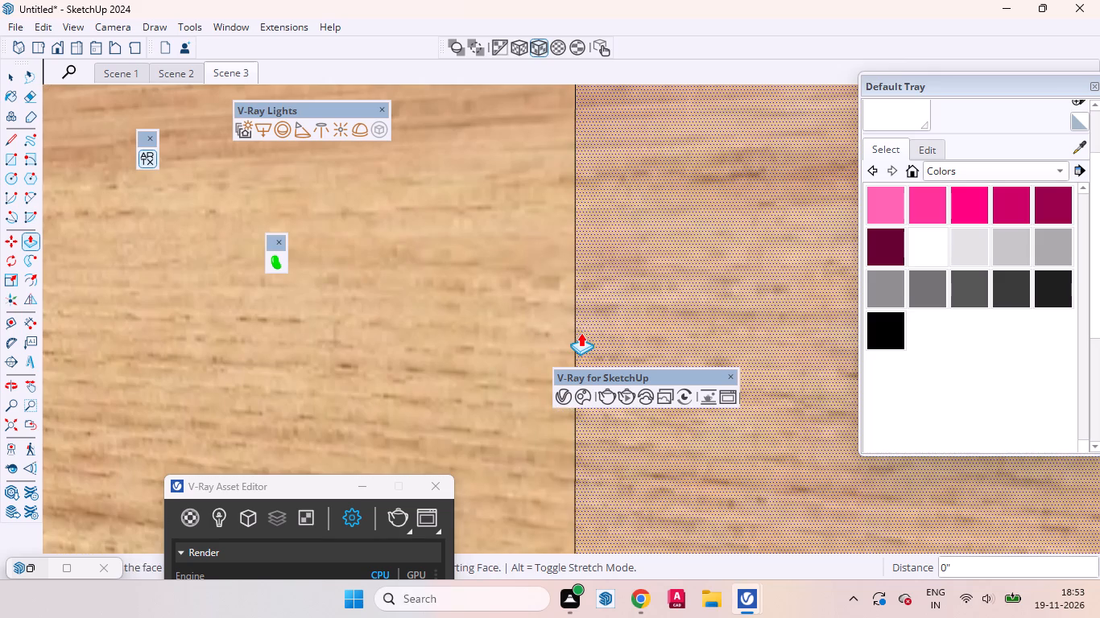
key("space")
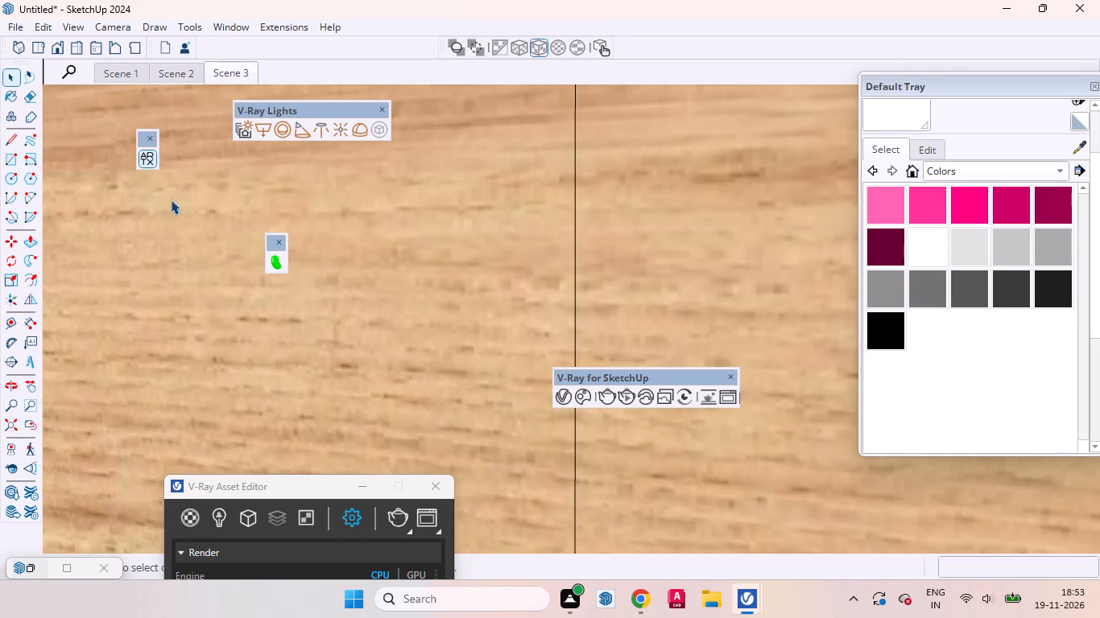
left_click(39, 93)
left_click_drag(570, 230, 582, 230)
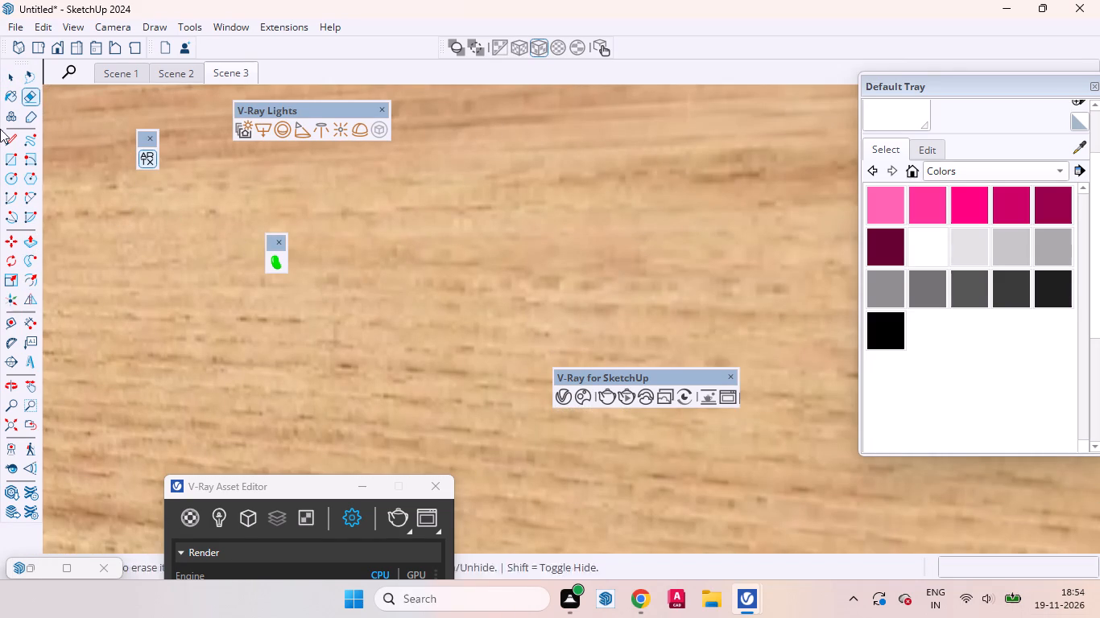
left_click(5, 77)
Push/Pull the next door gap, just past the range hood, closed on the upper cabinets and erase its seam line.
scroll(325, 330, "down", 10)
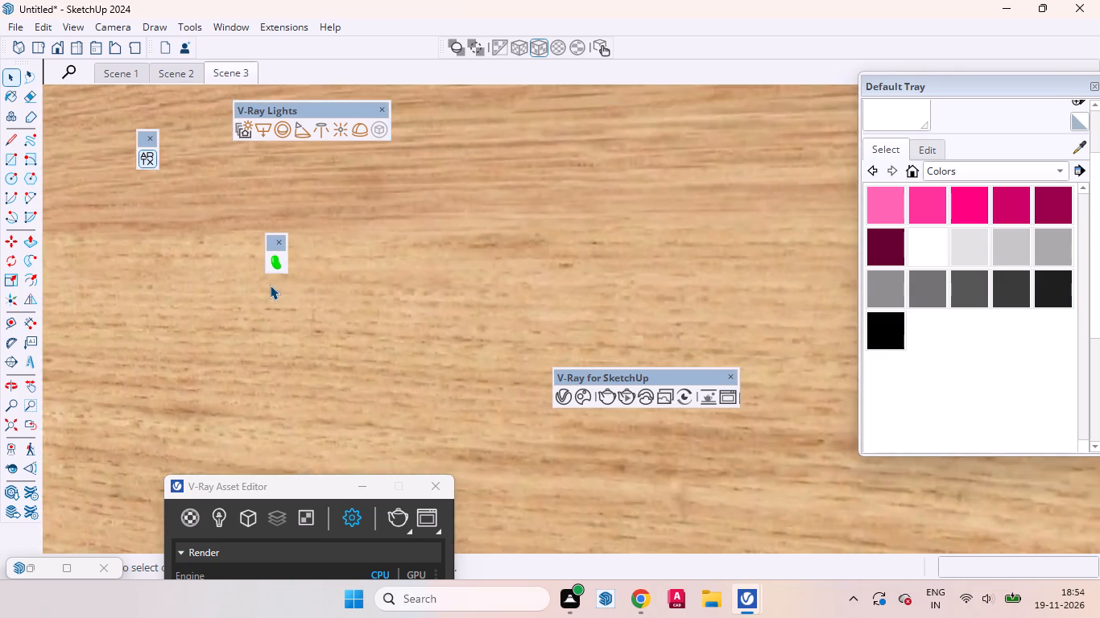
scroll(270, 285, "down", 16)
scroll(287, 354, "down", 4)
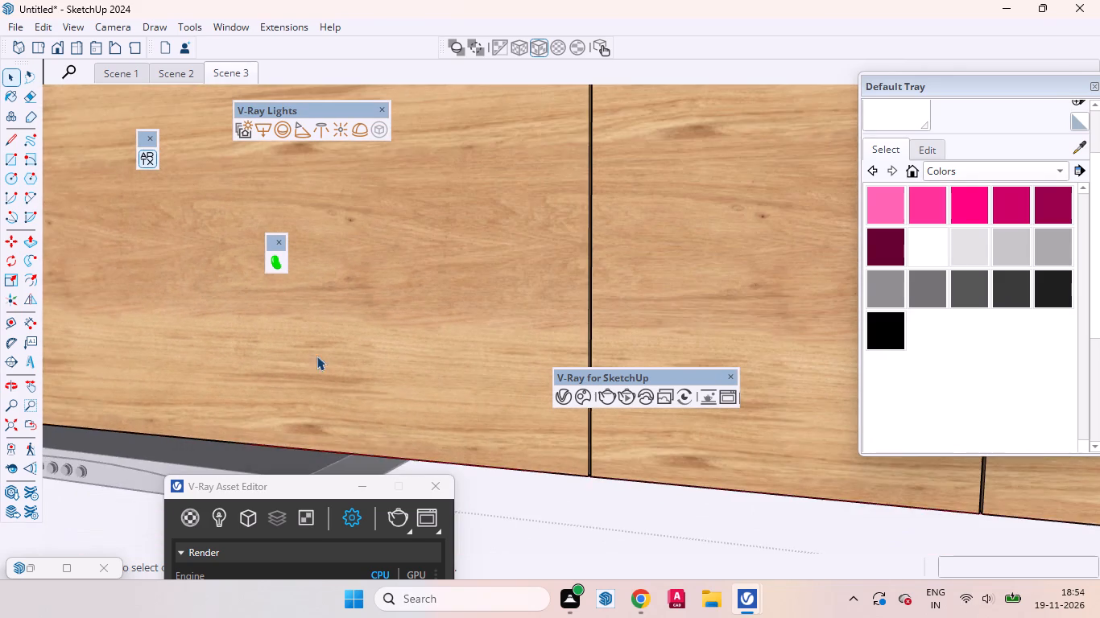
scroll(643, 304, "up", 20)
scroll(643, 304, "up", 2)
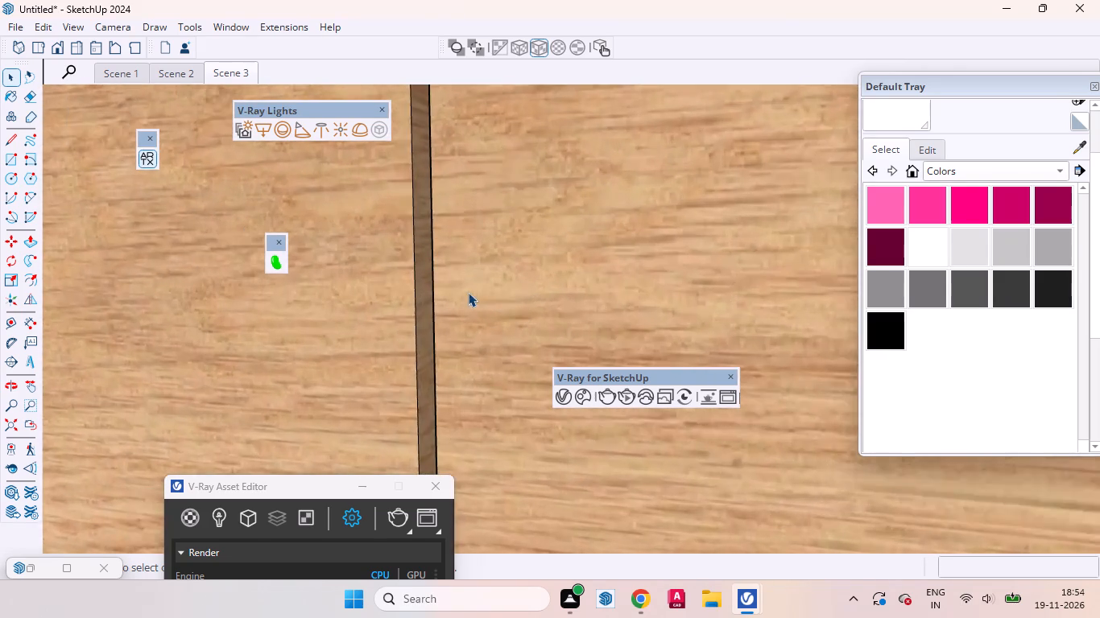
scroll(468, 292, "up", 6)
left_click(413, 295)
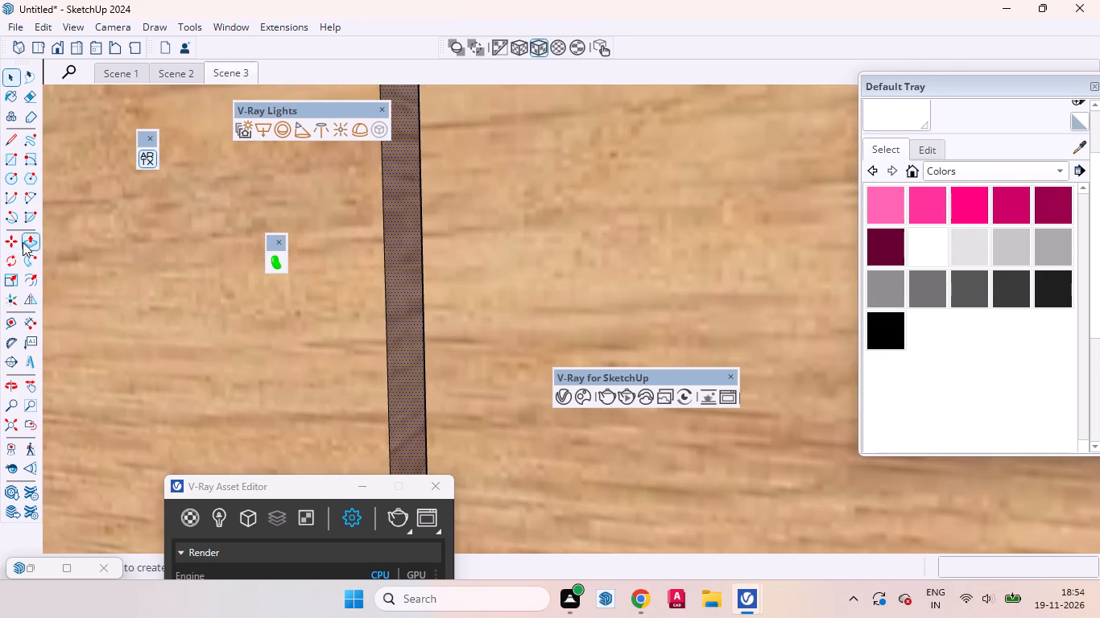
left_click(24, 241)
double_click(410, 272)
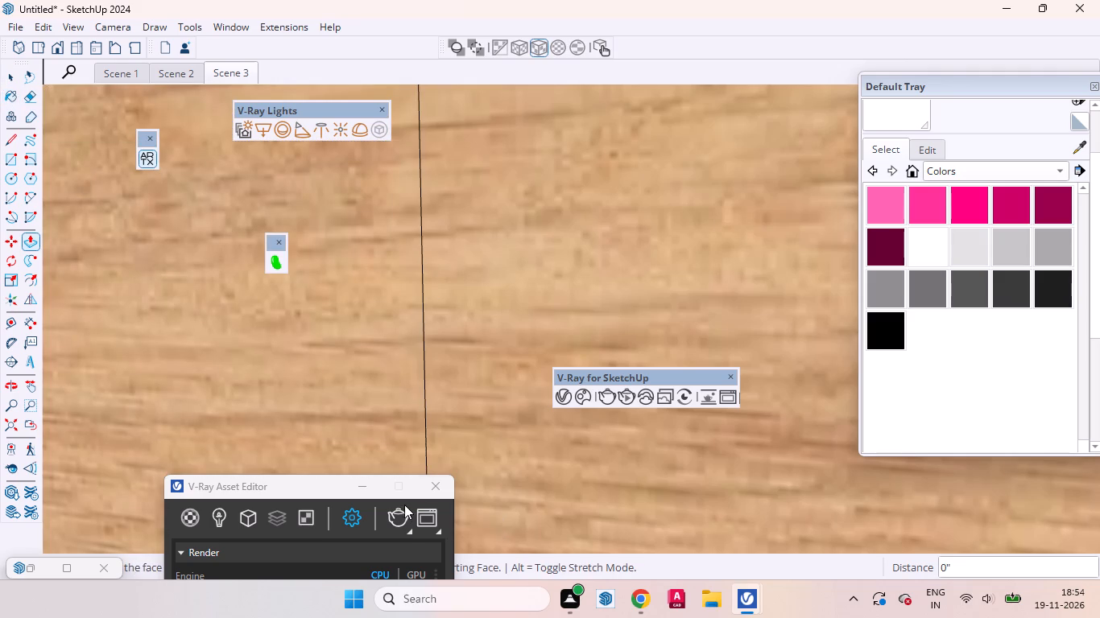
left_click(24, 93)
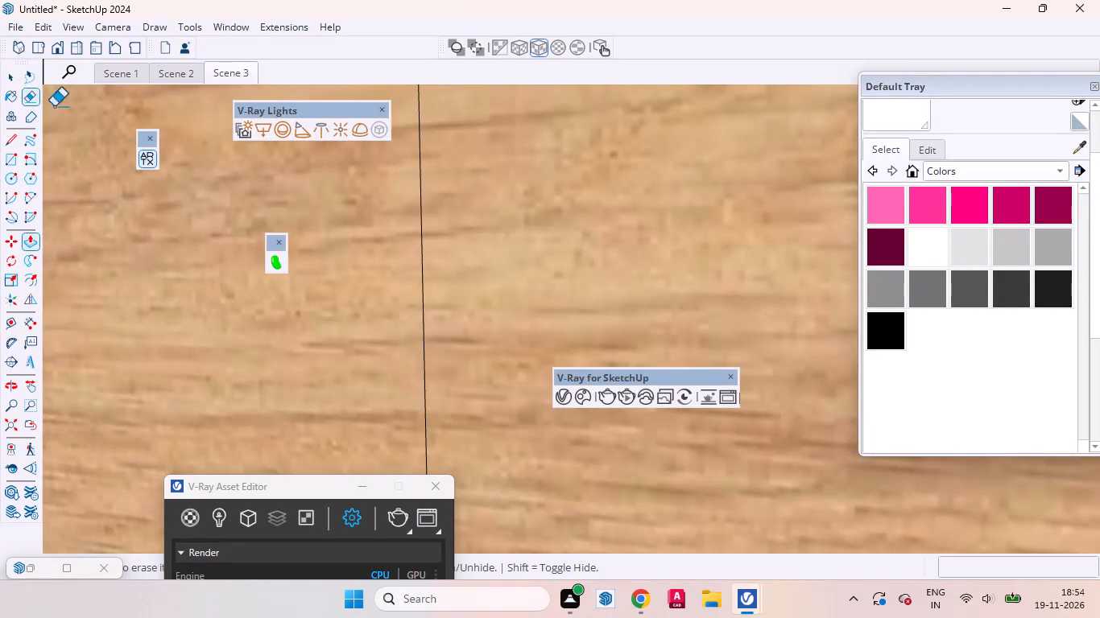
left_click_drag(378, 253, 428, 266)
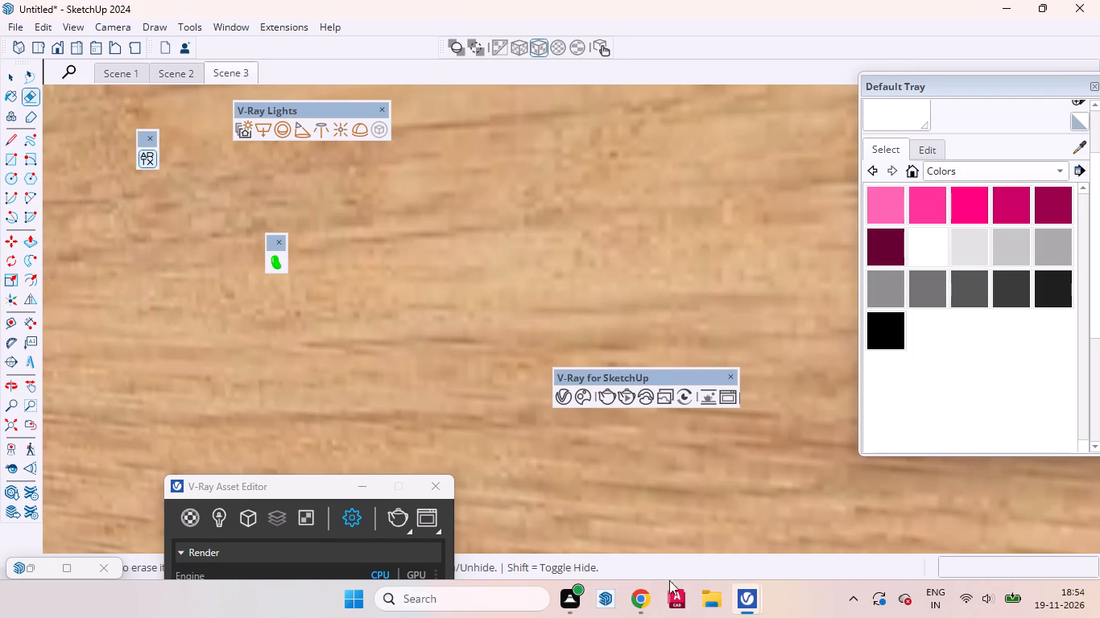
Push/Pull the second-to-last door gap near the far end of the upper cabinets closed by about 1/8" and erase its seam line.
scroll(416, 344, "down", 14)
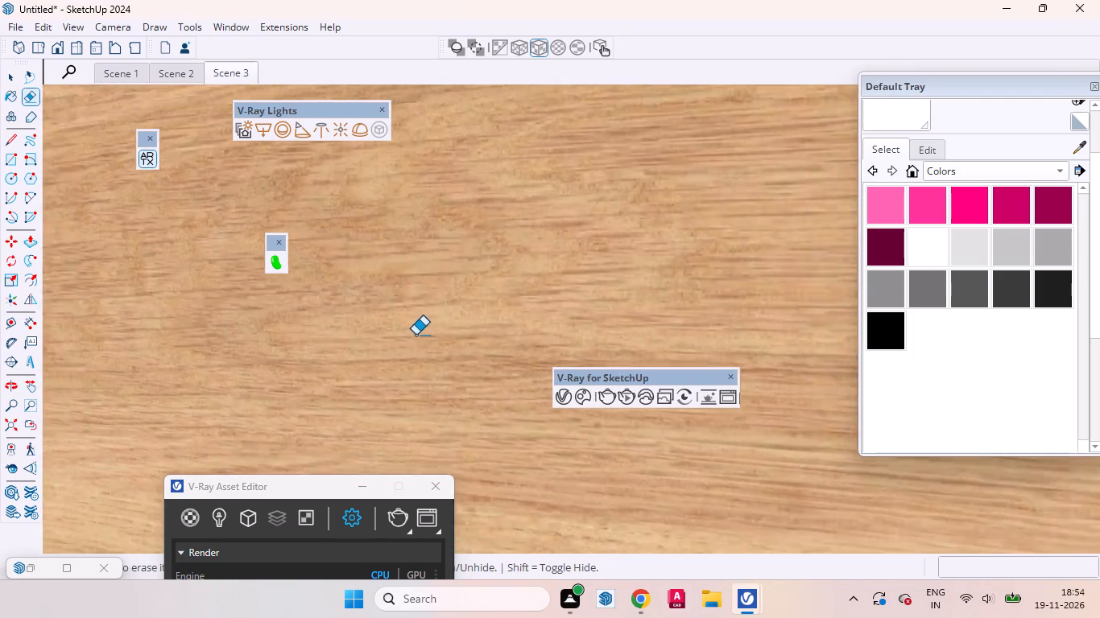
scroll(416, 335, "down", 20)
scroll(416, 335, "down", 7)
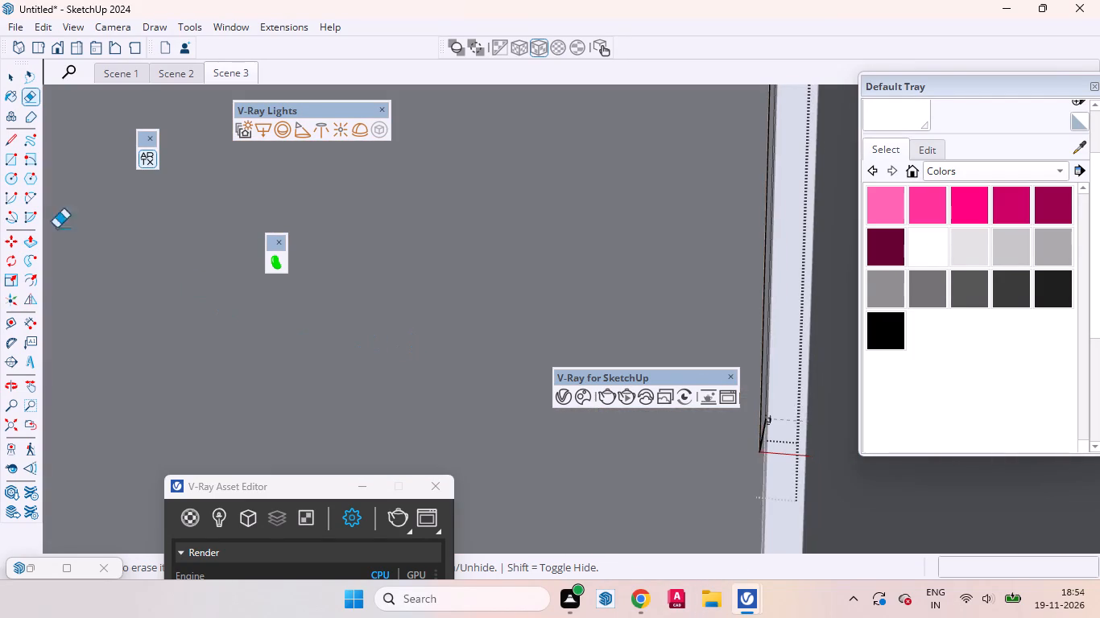
left_click(35, 431)
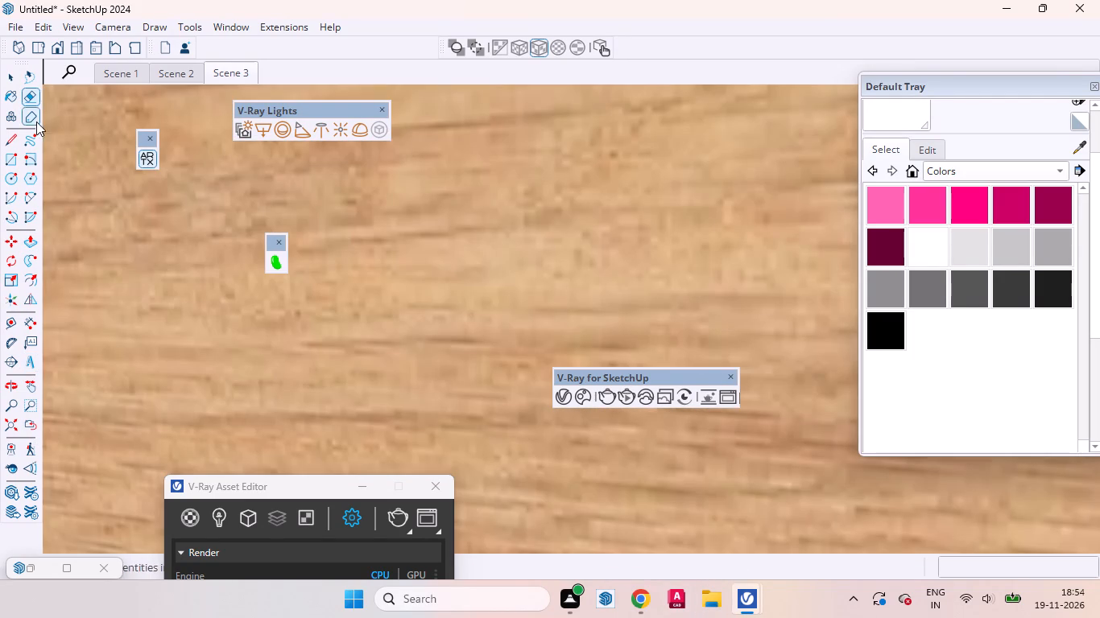
left_click(3, 74)
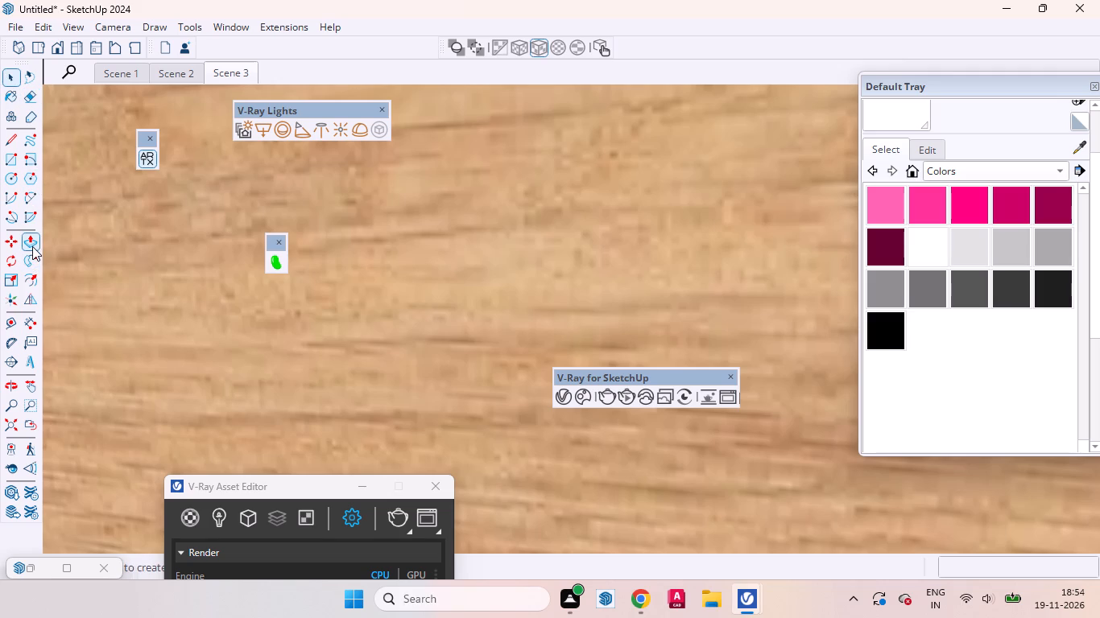
left_click(31, 246)
scroll(310, 293, "down", 5)
scroll(306, 299, "up", 1)
scroll(306, 299, "down", 10)
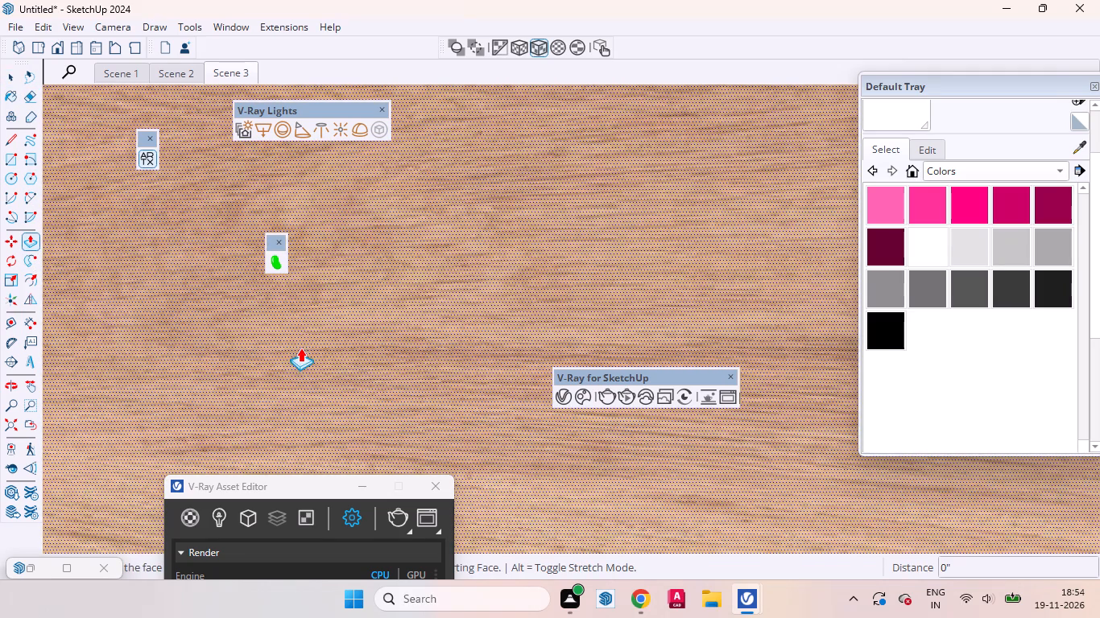
scroll(300, 348, "down", 15)
scroll(300, 344, "up", 1)
scroll(300, 344, "down", 10)
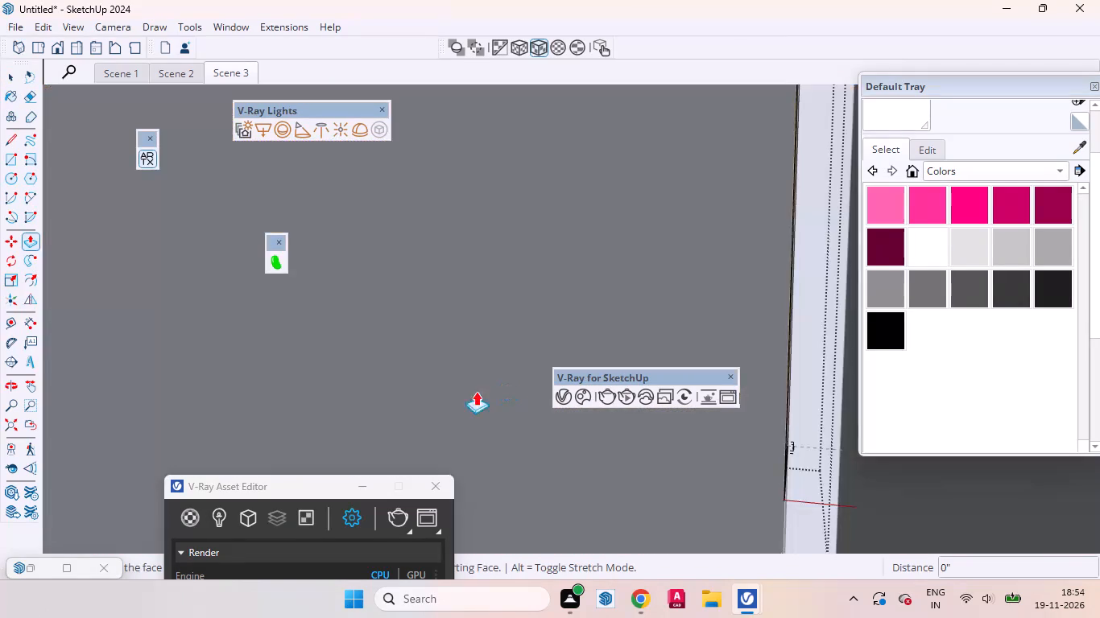
left_click(34, 426)
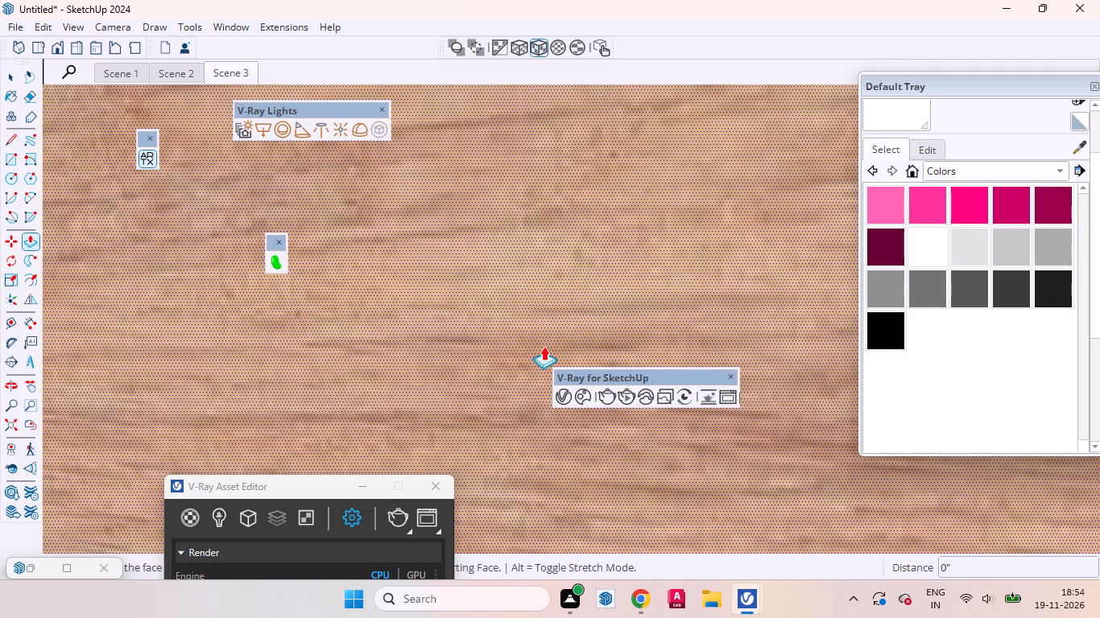
scroll(377, 328, "down", 9)
middle_click_drag(387, 319, 432, 323)
scroll(421, 319, "down", 20)
scroll(421, 319, "down", 8)
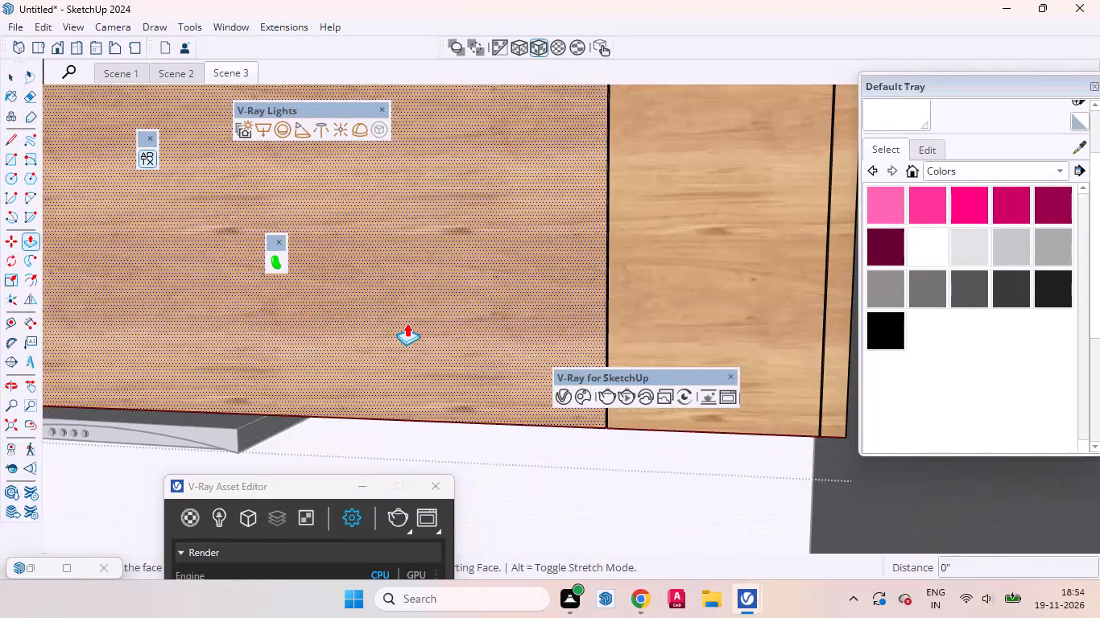
scroll(621, 283, "up", 14)
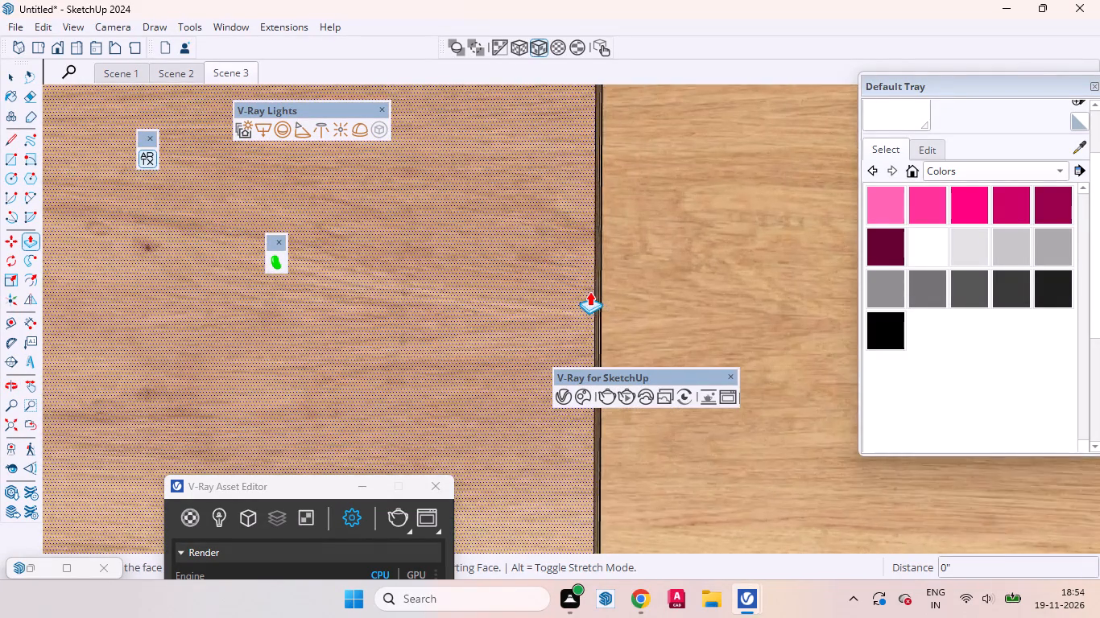
scroll(589, 291, "up", 13)
middle_click_drag(592, 288, 544, 294)
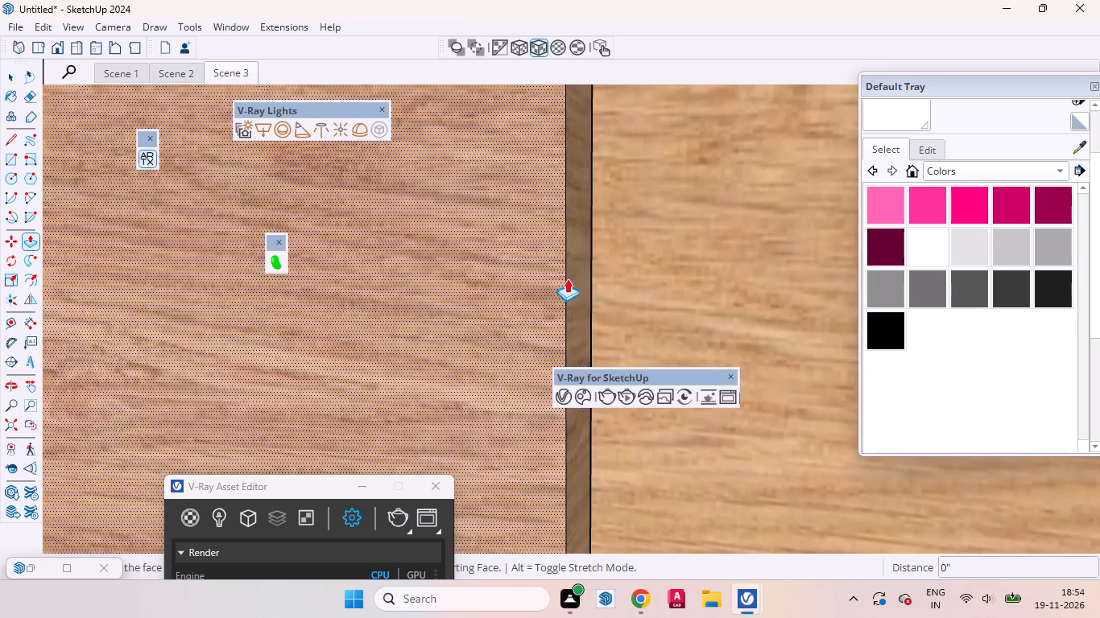
left_click(572, 275)
left_click(595, 237)
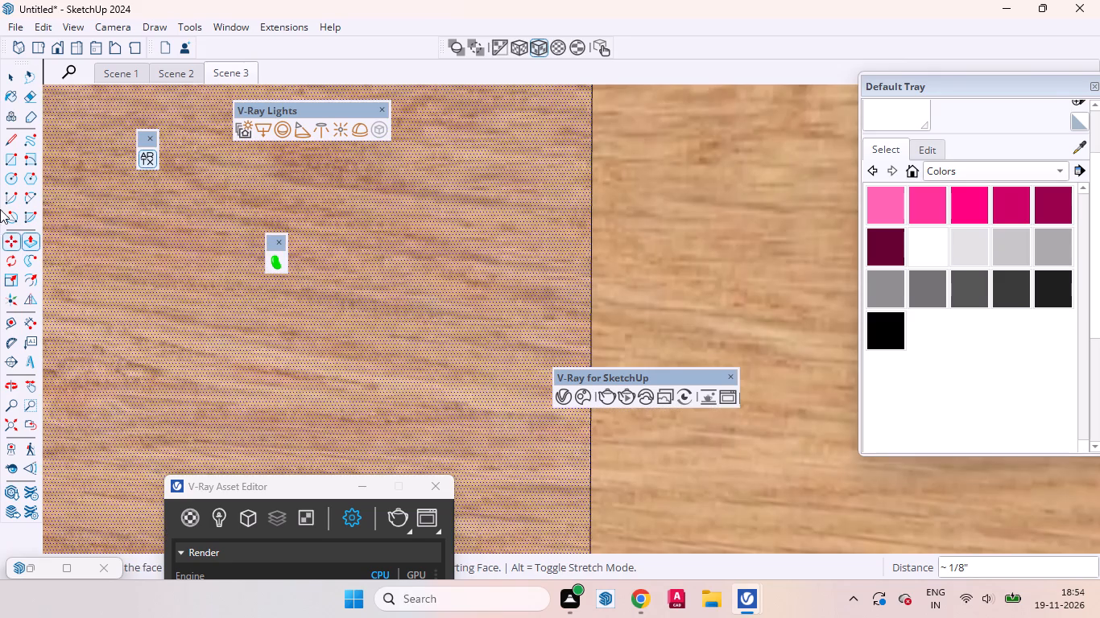
left_click(34, 92)
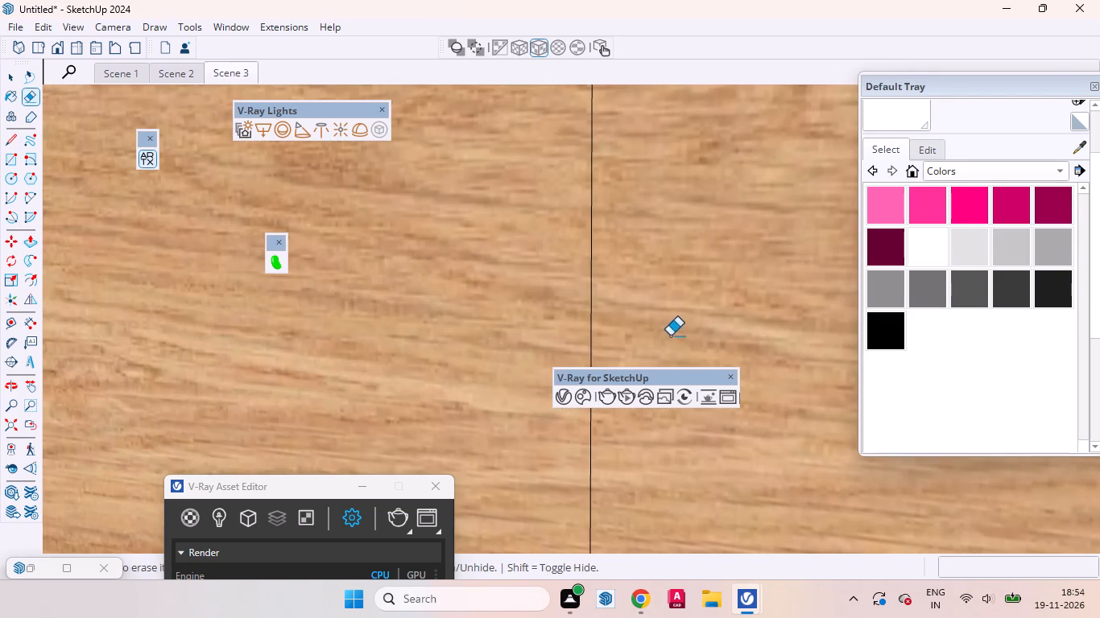
left_click_drag(552, 284, 680, 284)
key("space")
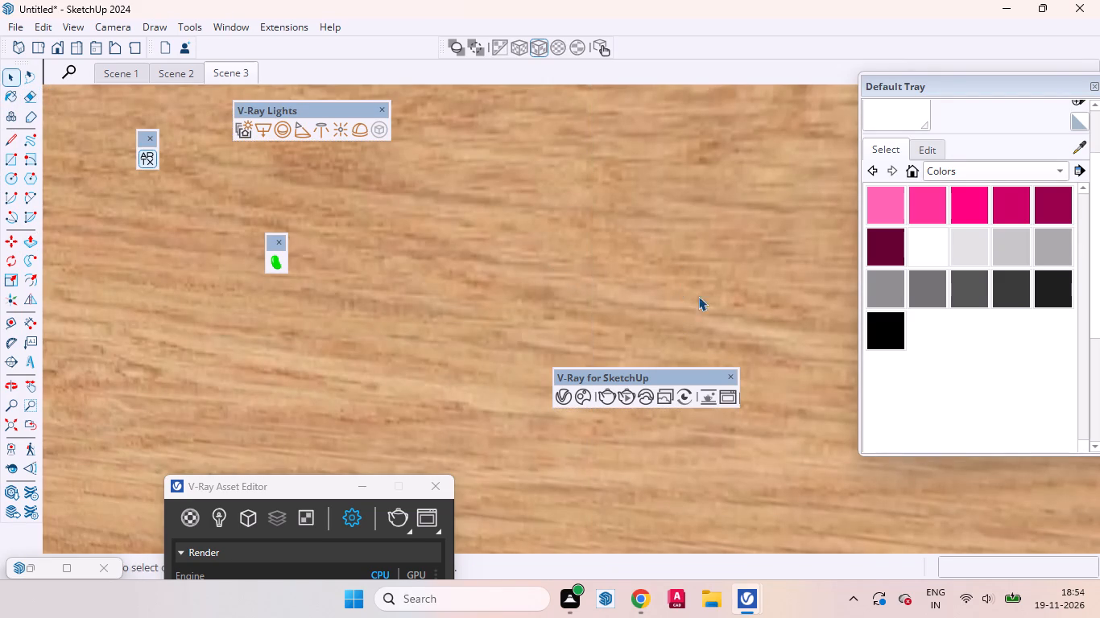
Draw a vertical line about 4' 5/16" long up the plain upper cabinet front from the range hood's left edge to the top frame.
scroll(633, 262, "down", 19)
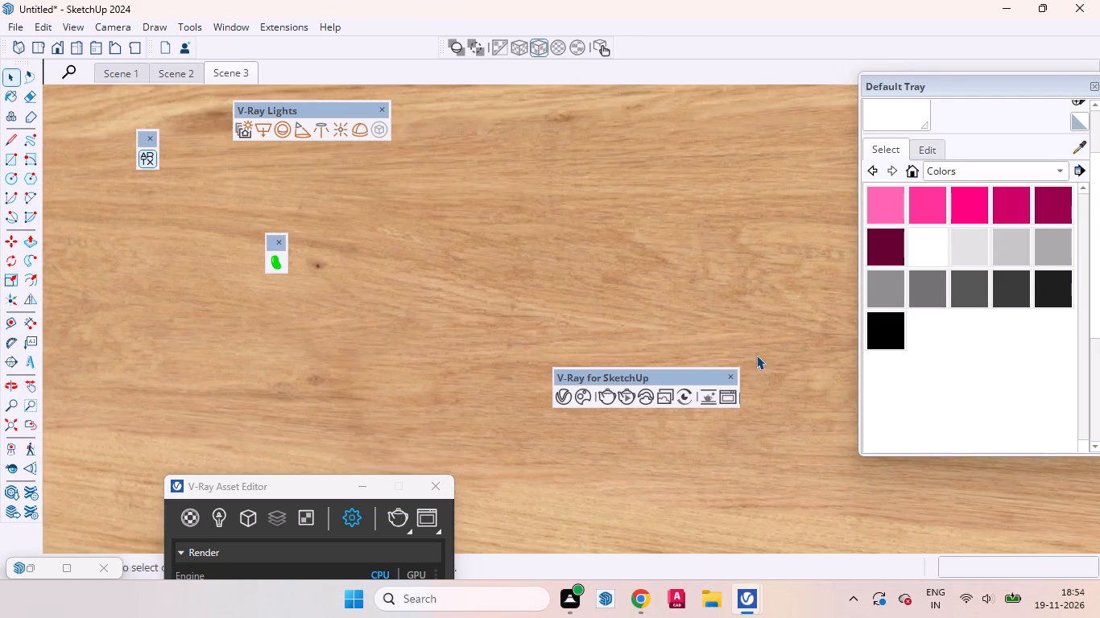
scroll(756, 355, "down", 20)
scroll(756, 355, "down", 3)
middle_click_drag(450, 472, 529, 439)
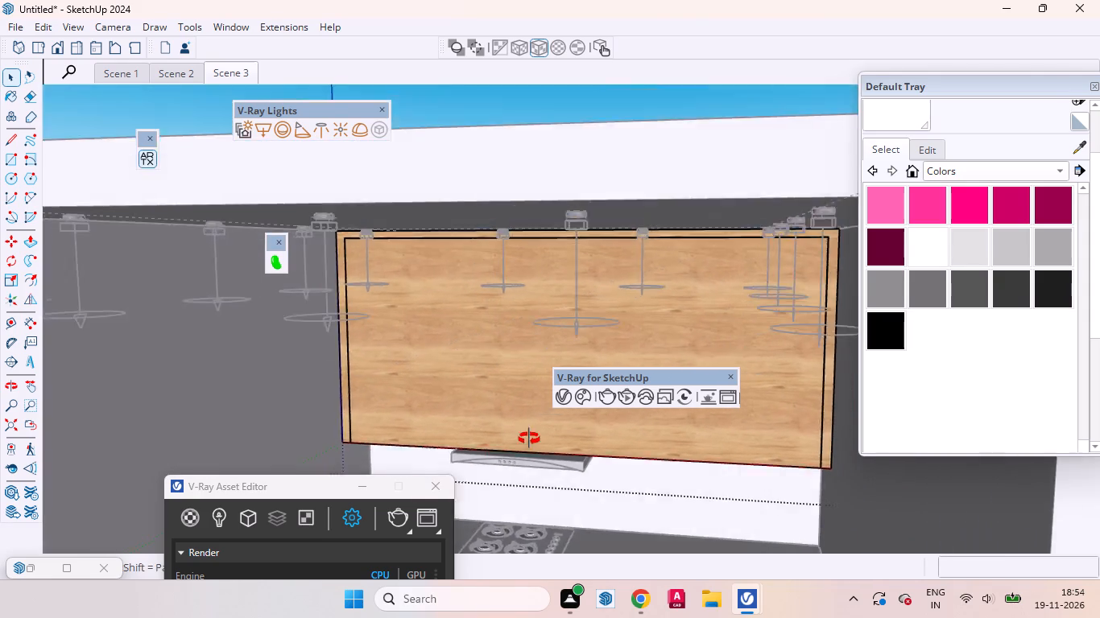
middle_click_drag(529, 439, 545, 424)
left_click(524, 423)
scroll(505, 410, "down", 6)
scroll(452, 423, "up", 7)
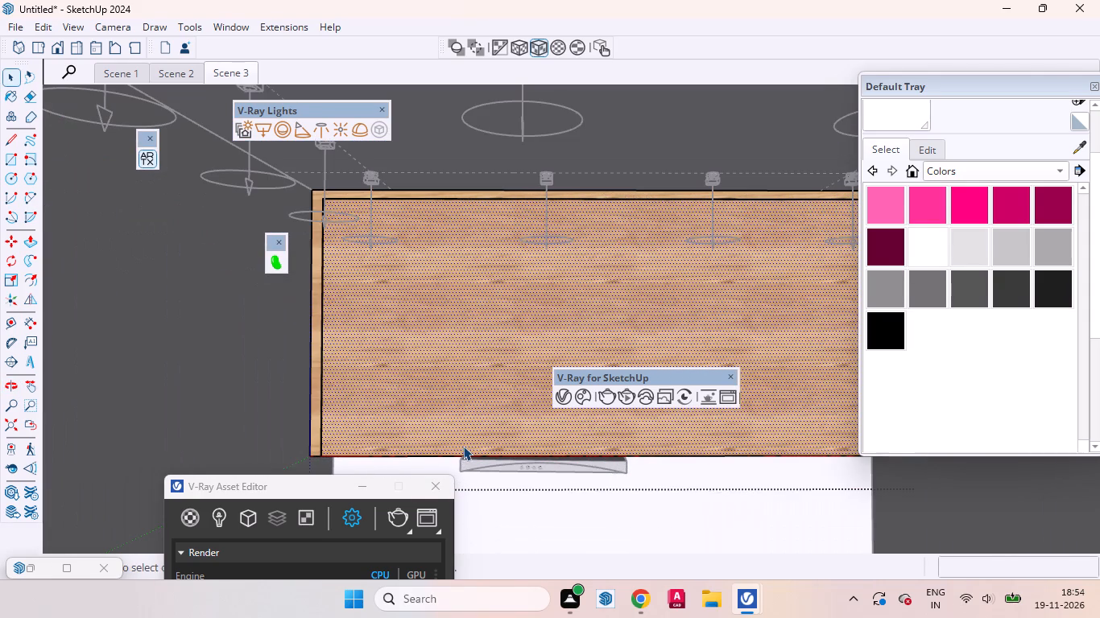
type(",l")
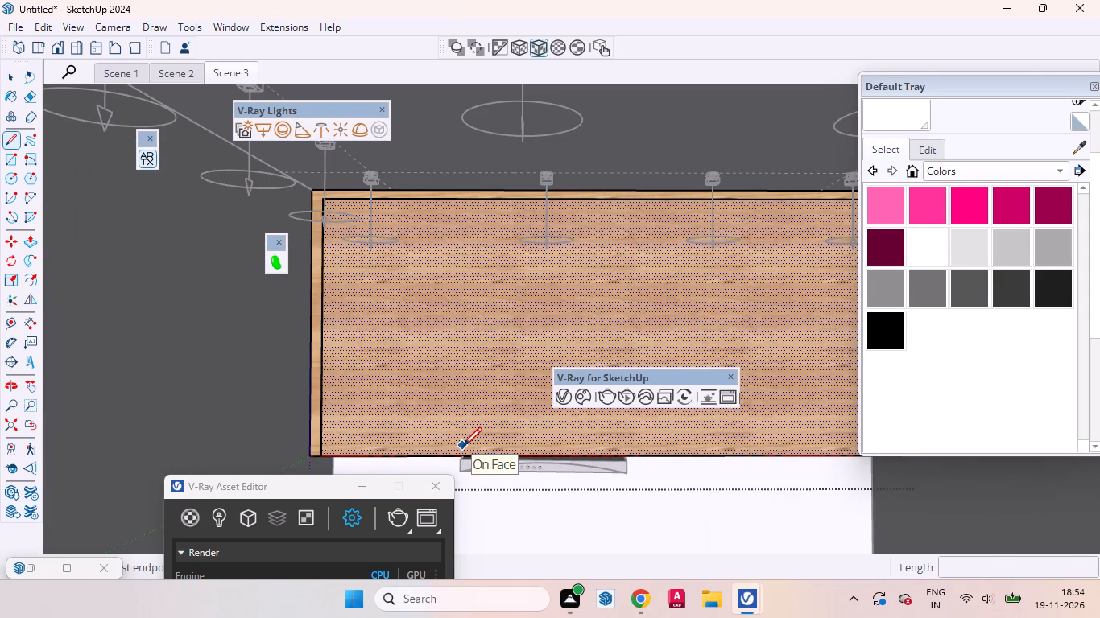
scroll(458, 447, "up", 8)
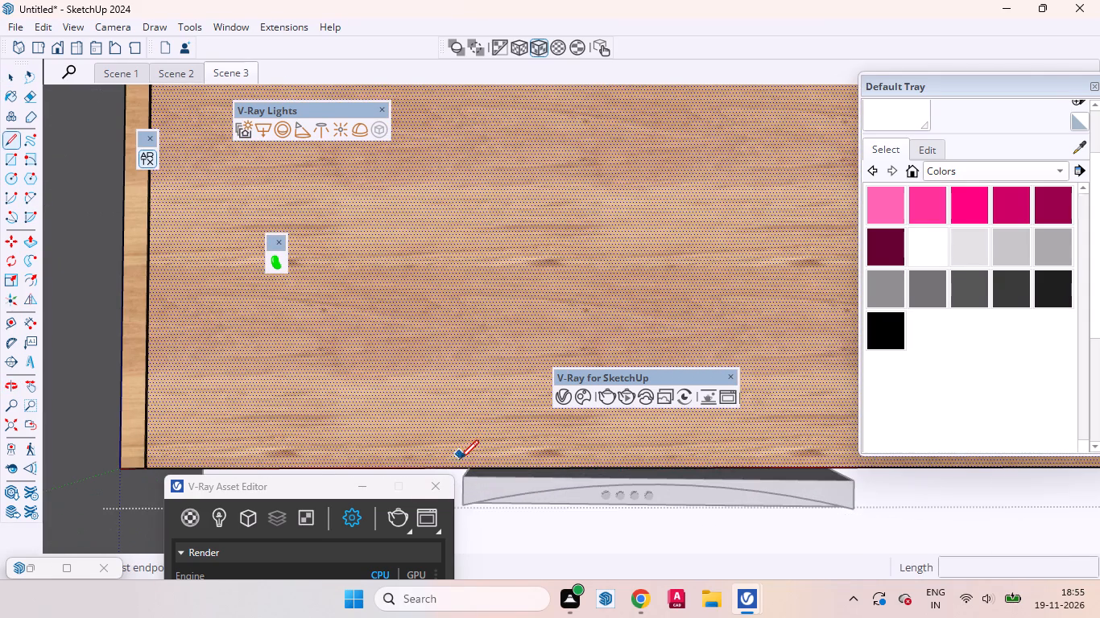
middle_click_drag(468, 466, 577, 459)
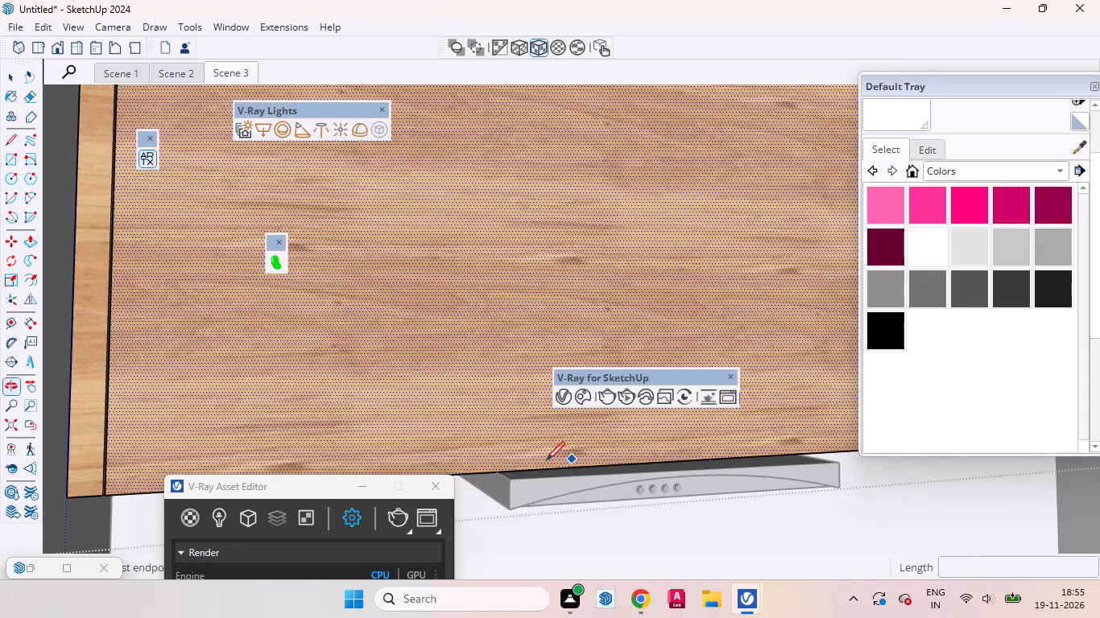
left_click(500, 469)
scroll(494, 410, "down", 10)
scroll(507, 316, "up", 5)
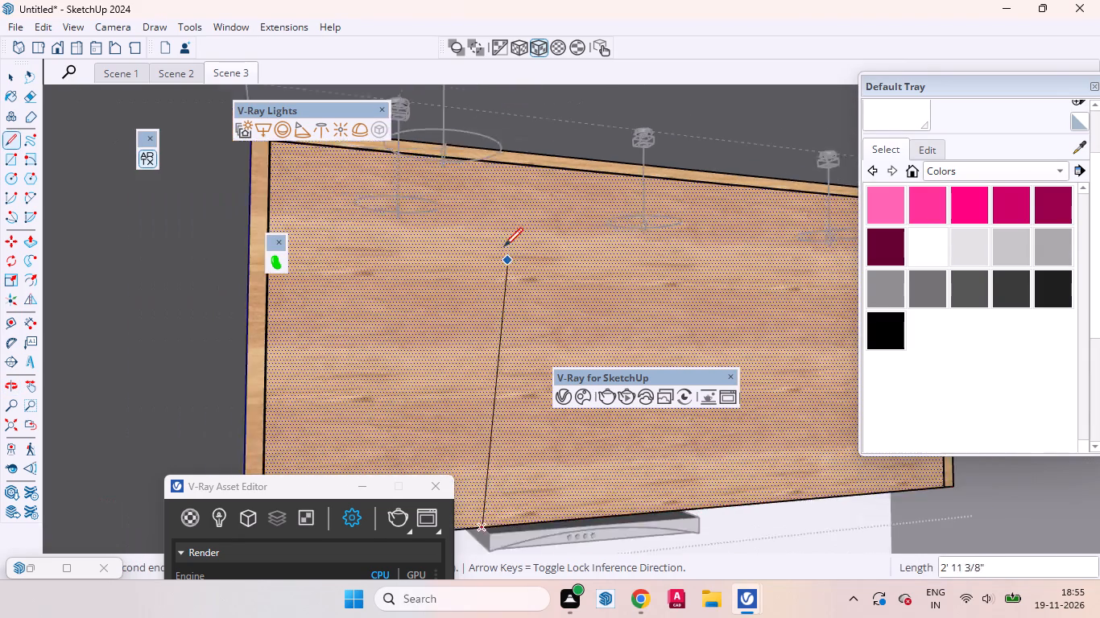
left_click(481, 152)
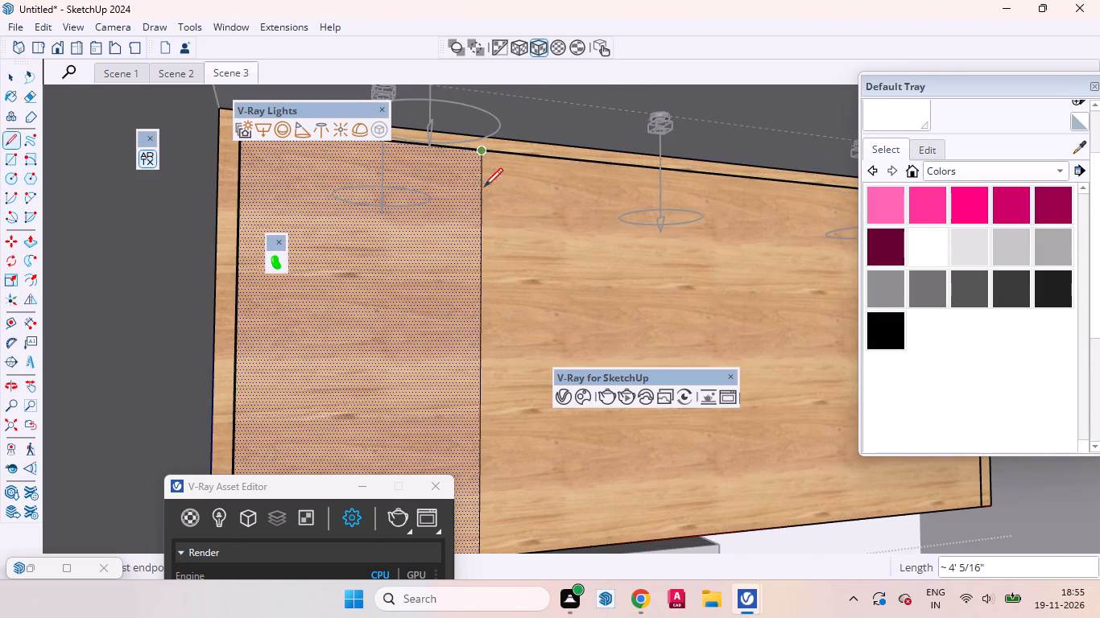
Draw a second vertical line on the upper cabinet front from the range hood's right edge up to the top frame.
middle_click_drag(461, 359, 395, 371)
scroll(377, 354, "down", 6)
scroll(578, 457, "up", 3)
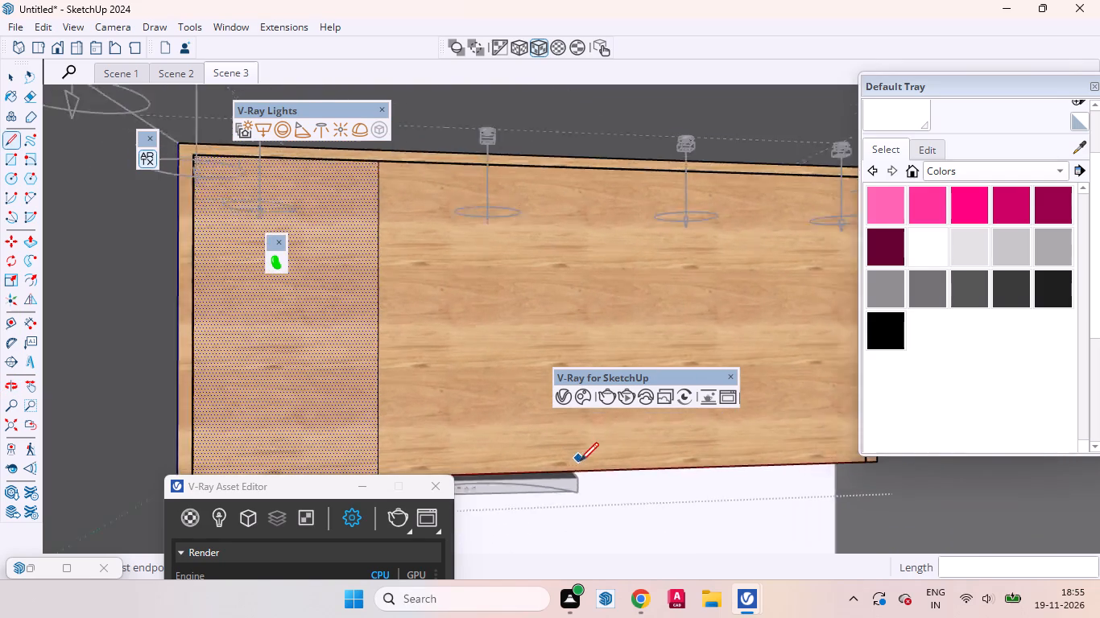
scroll(580, 461, "up", 7)
middle_click_drag(583, 480, 511, 456)
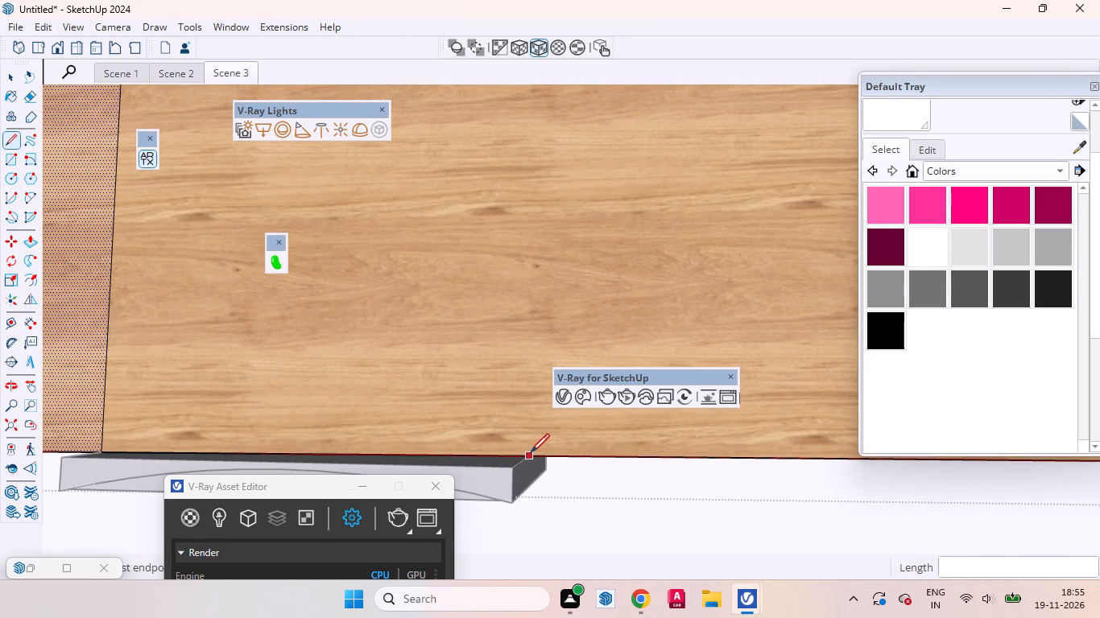
middle_click_drag(533, 459, 467, 390)
scroll(476, 409, "up", 6)
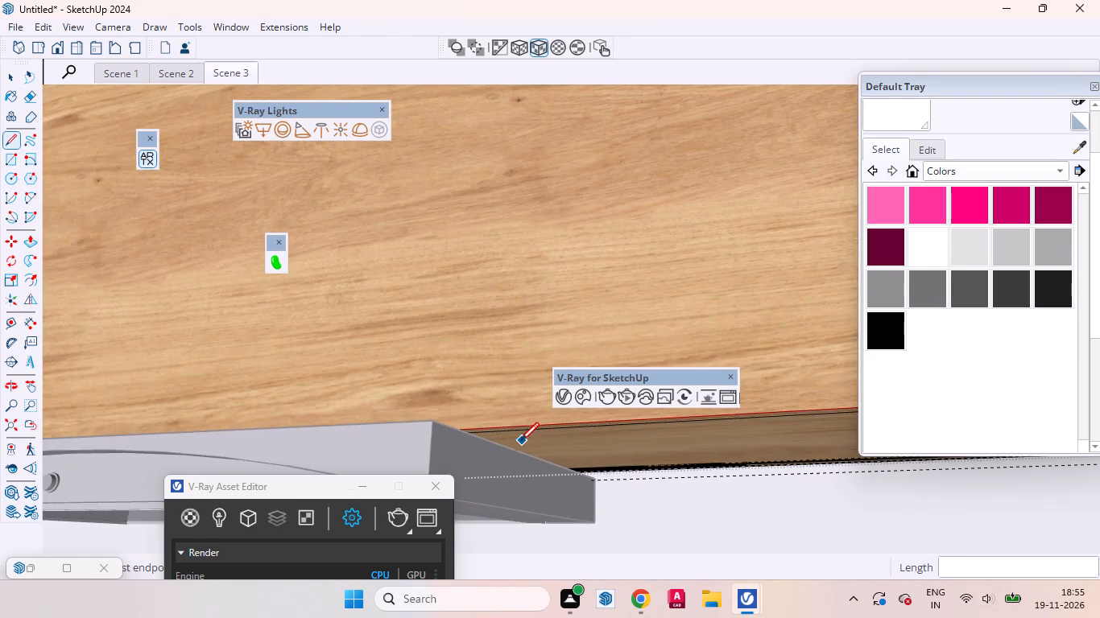
middle_click_drag(517, 445, 519, 465)
scroll(618, 449, "down", 6)
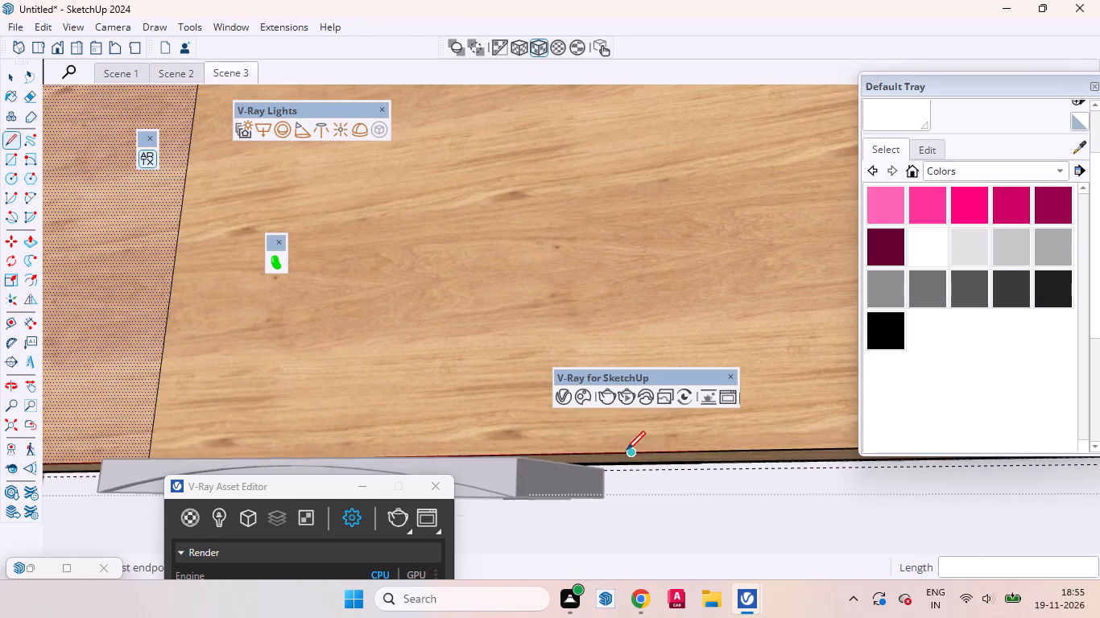
middle_click_drag(517, 463, 564, 538)
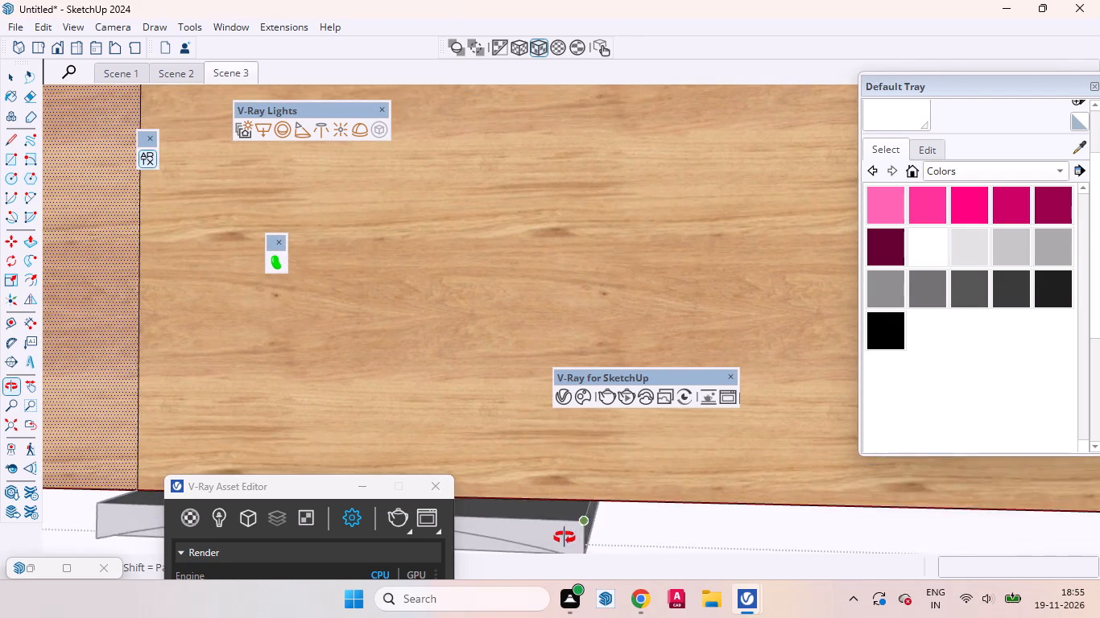
middle_click_drag(564, 538, 556, 542)
left_click(572, 507)
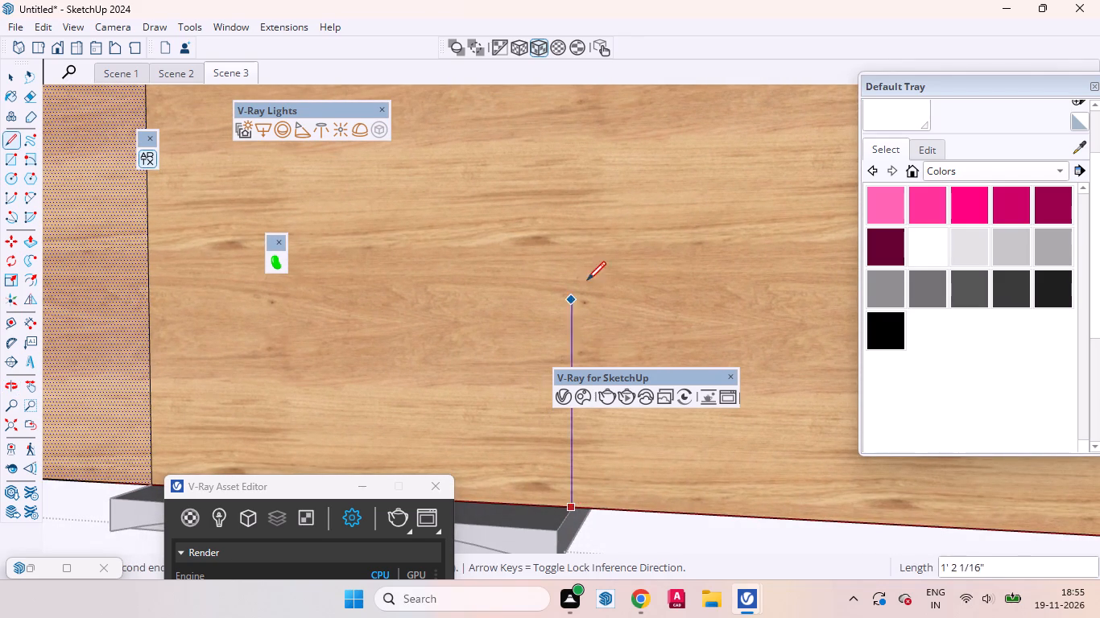
scroll(522, 373, "down", 12)
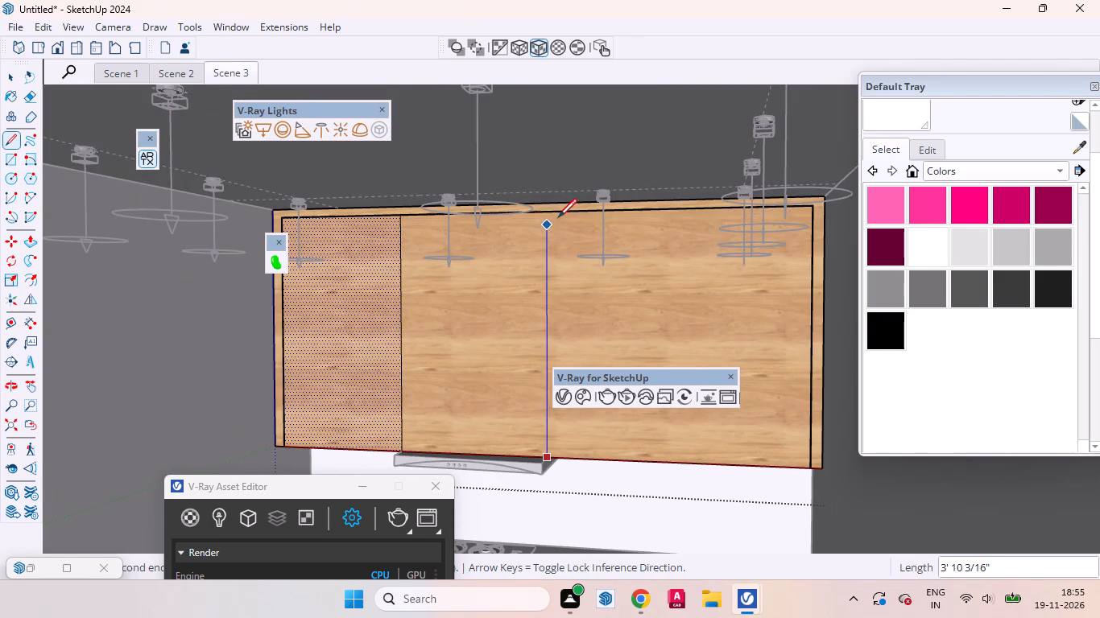
left_click(552, 214)
Draw a vertical line about 4' 5/16" long between the two hood-edge lines, from the top frame to the cabinet's bottom edge.
middle_click_drag(486, 365, 515, 354)
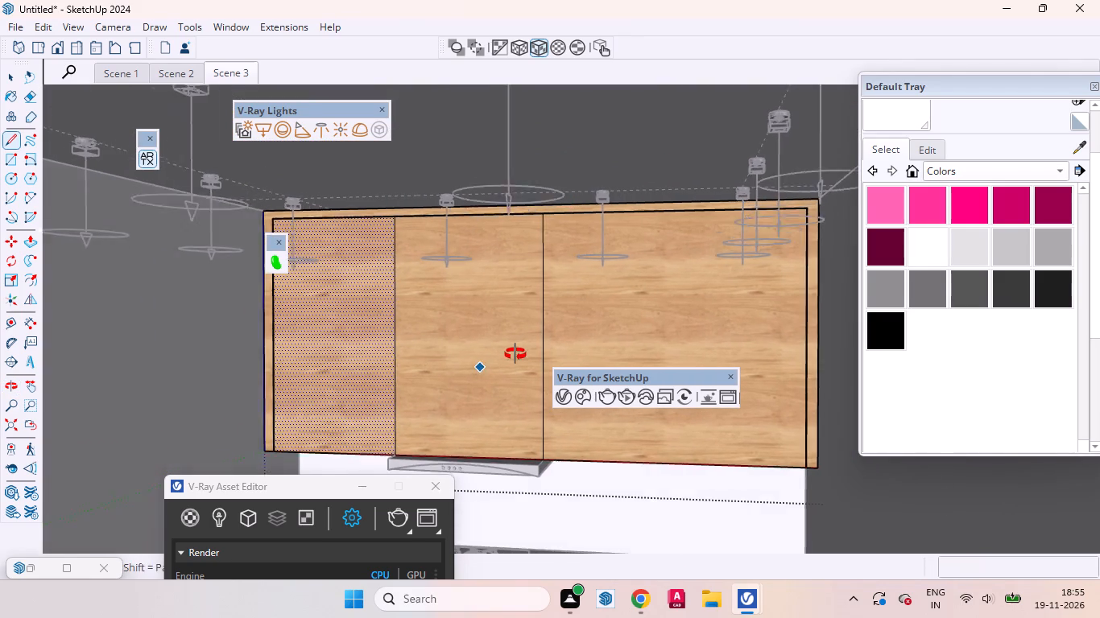
middle_click_drag(515, 354, 517, 354)
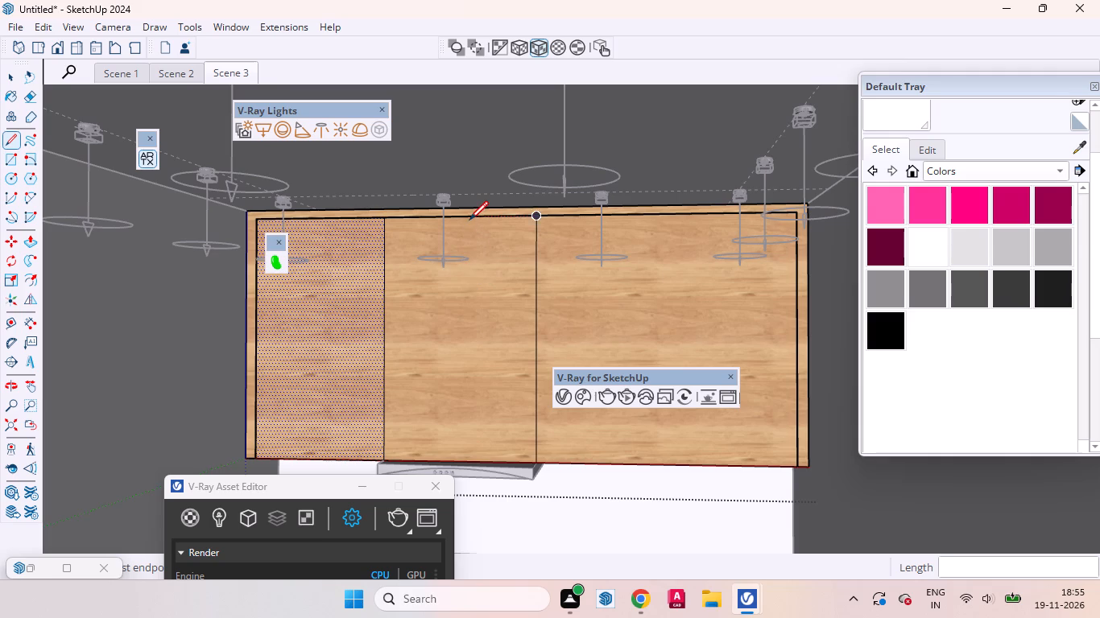
middle_click_drag(449, 224, 515, 208)
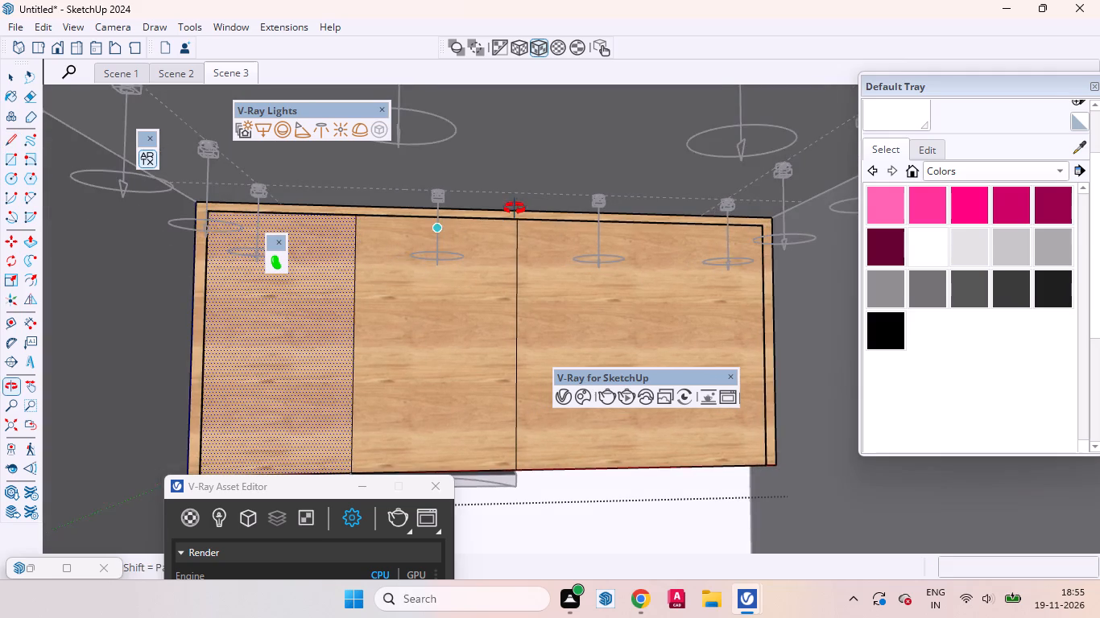
middle_click_drag(515, 208, 515, 209)
scroll(478, 317, "up", 7)
middle_click_drag(449, 322, 411, 212)
scroll(422, 361, "down", 4)
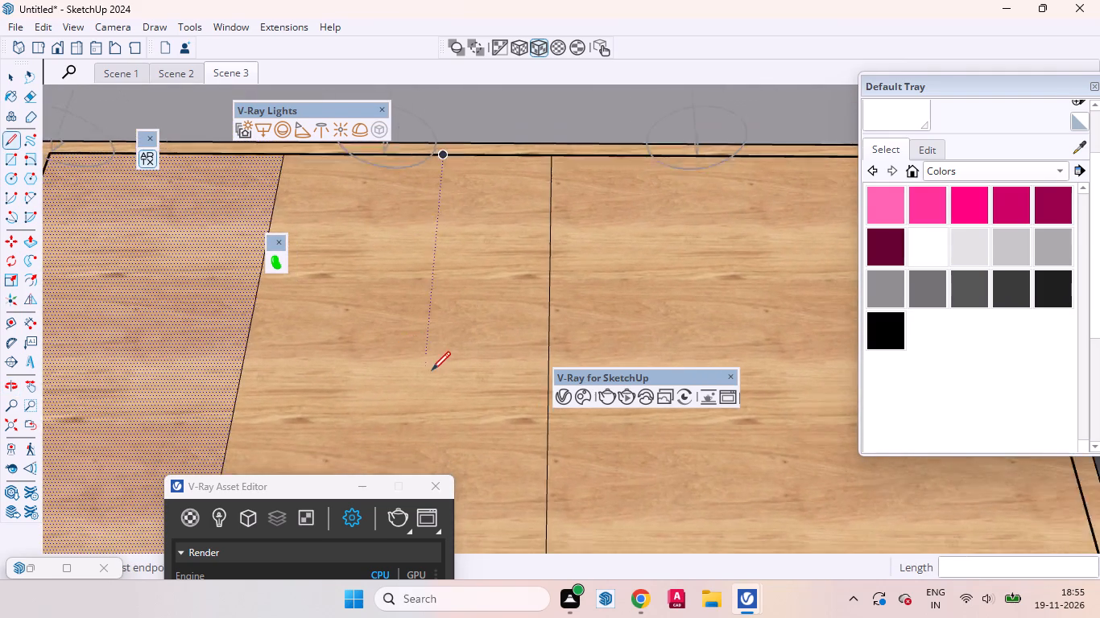
middle_click_drag(437, 232, 452, 171)
scroll(411, 234, "up", 6)
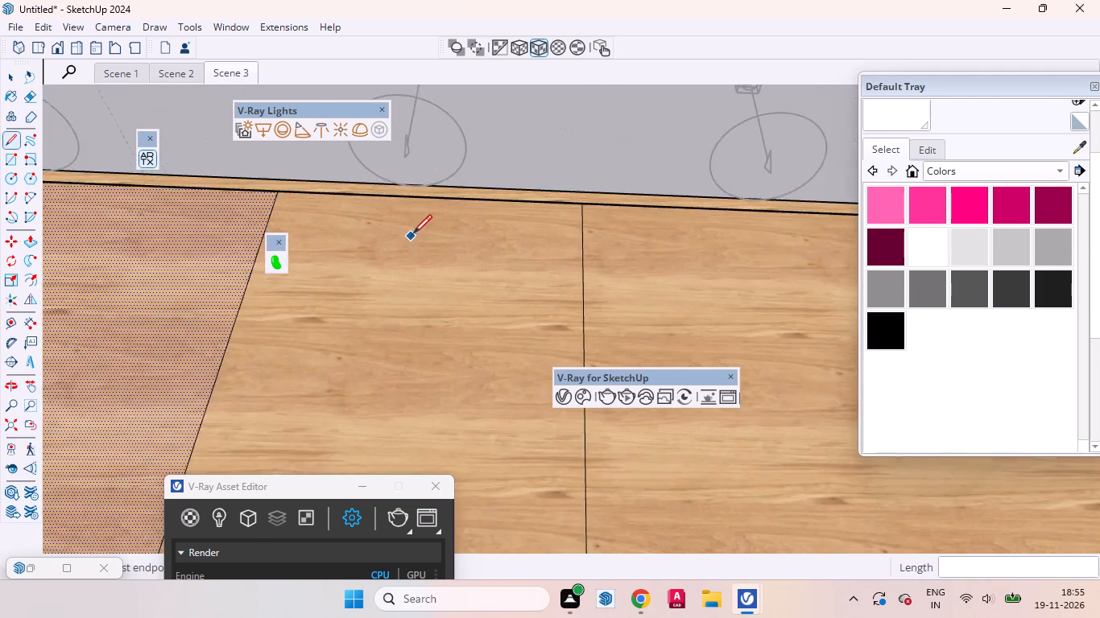
scroll(413, 233, "up", 2)
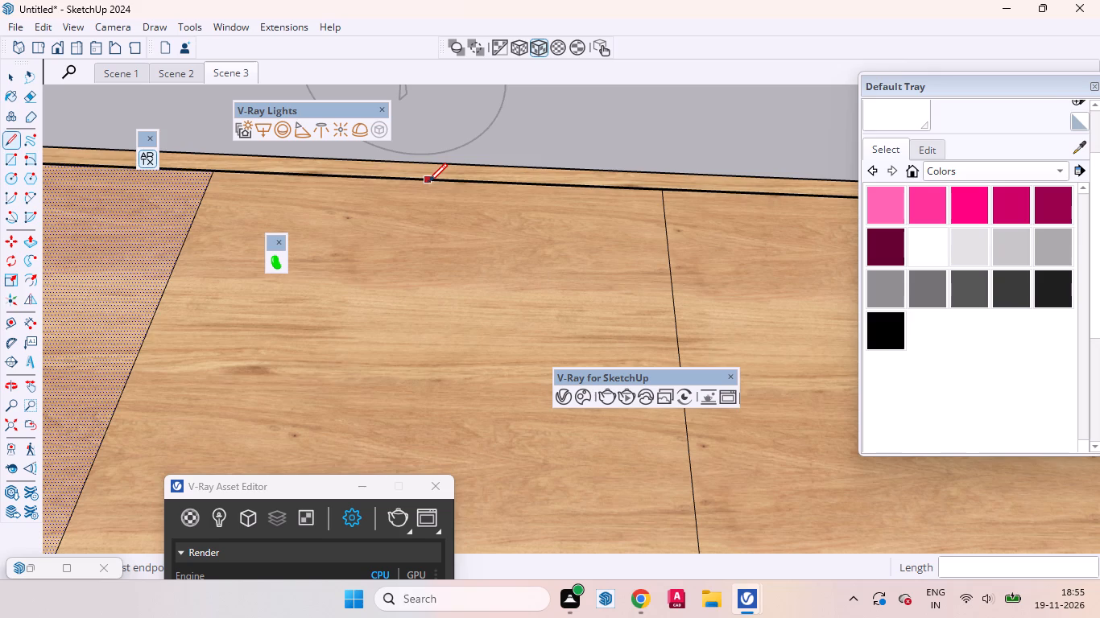
left_click(428, 182)
scroll(418, 305, "down", 12)
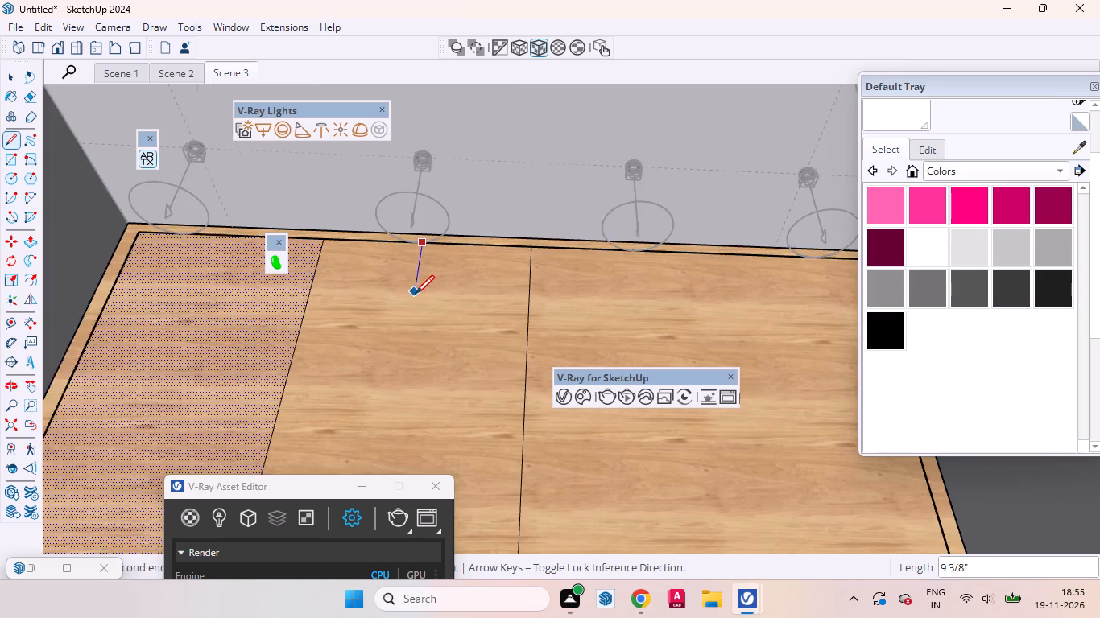
scroll(416, 294, "down", 1)
middle_click_drag(397, 429, 305, 535)
scroll(494, 351, "down", 3)
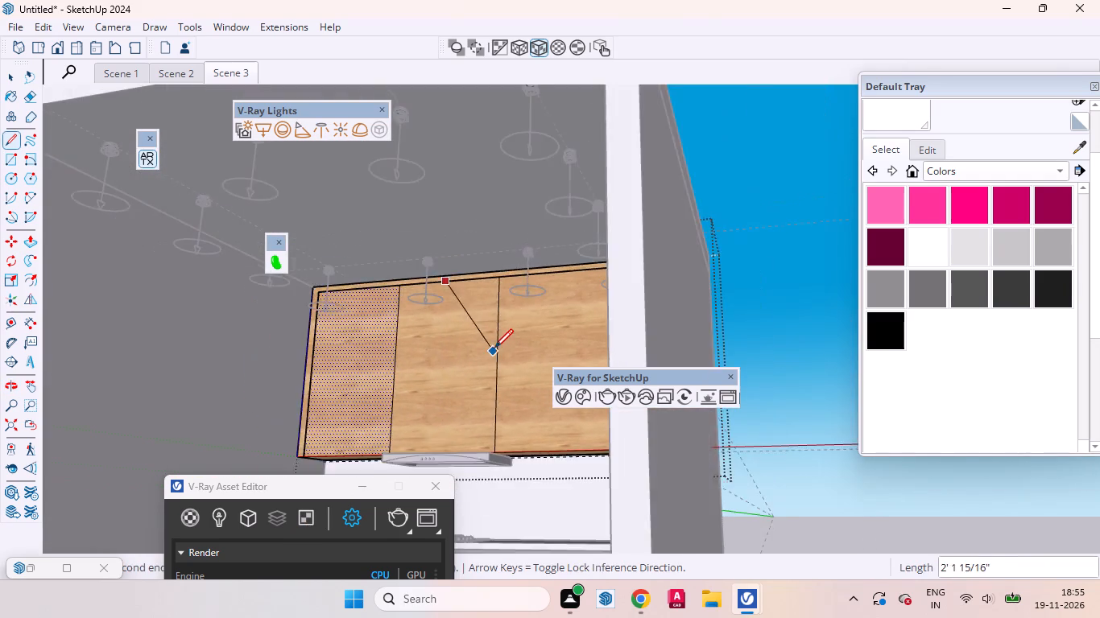
scroll(494, 348, "down", 4)
scroll(471, 402, "up", 13)
scroll(397, 407, "up", 1)
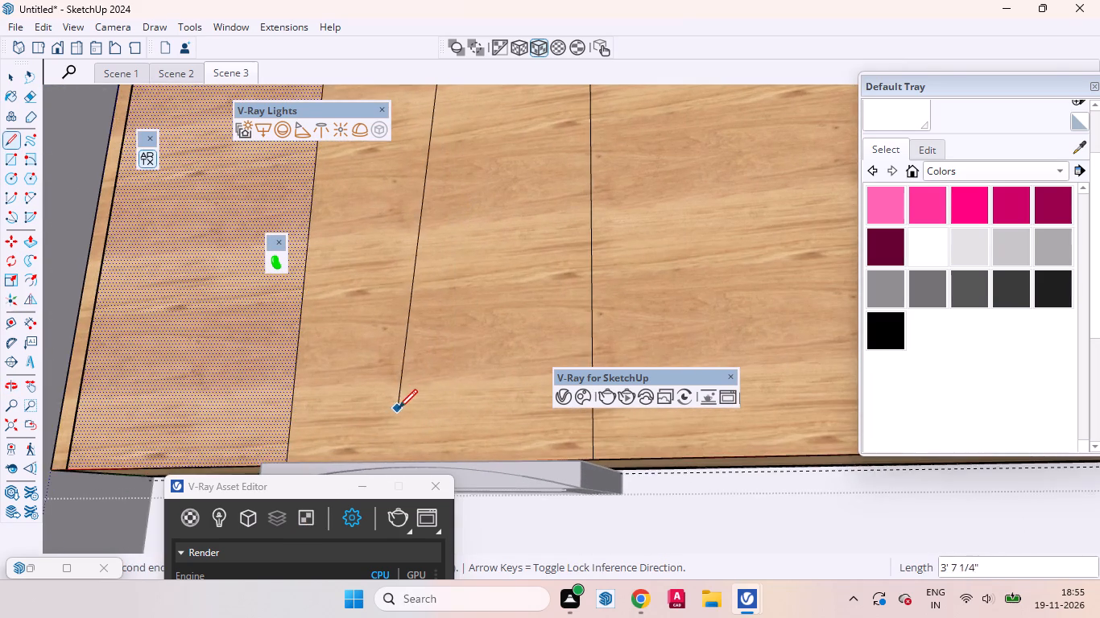
scroll(470, 373, "down", 4)
middle_click_drag(455, 335, 426, 480)
scroll(428, 449, "up", 4)
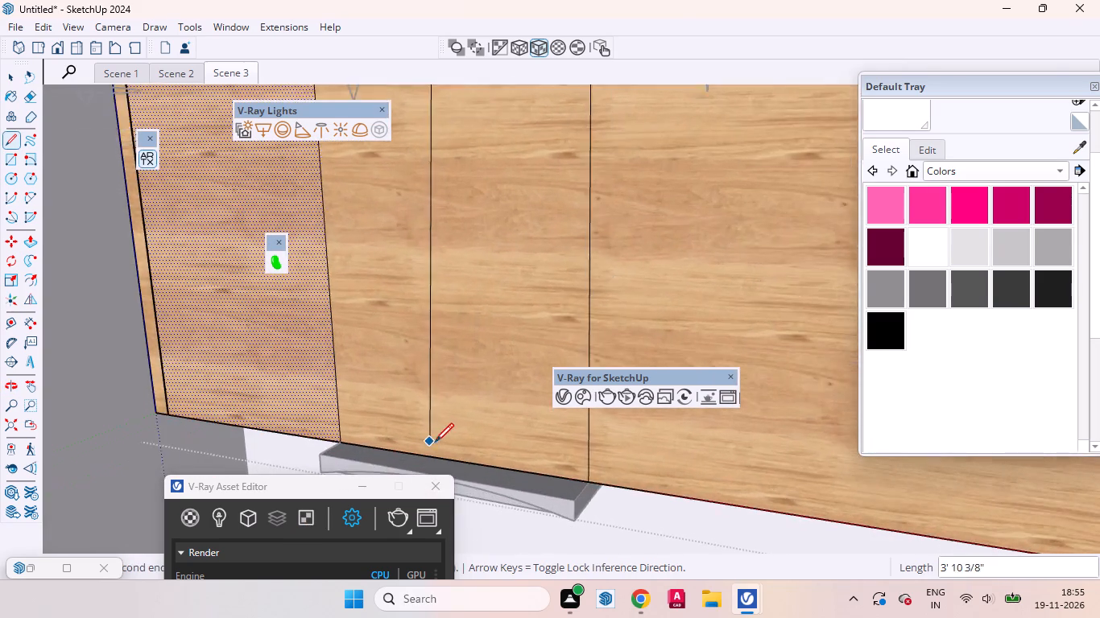
scroll(435, 442, "up", 5)
left_click(459, 472)
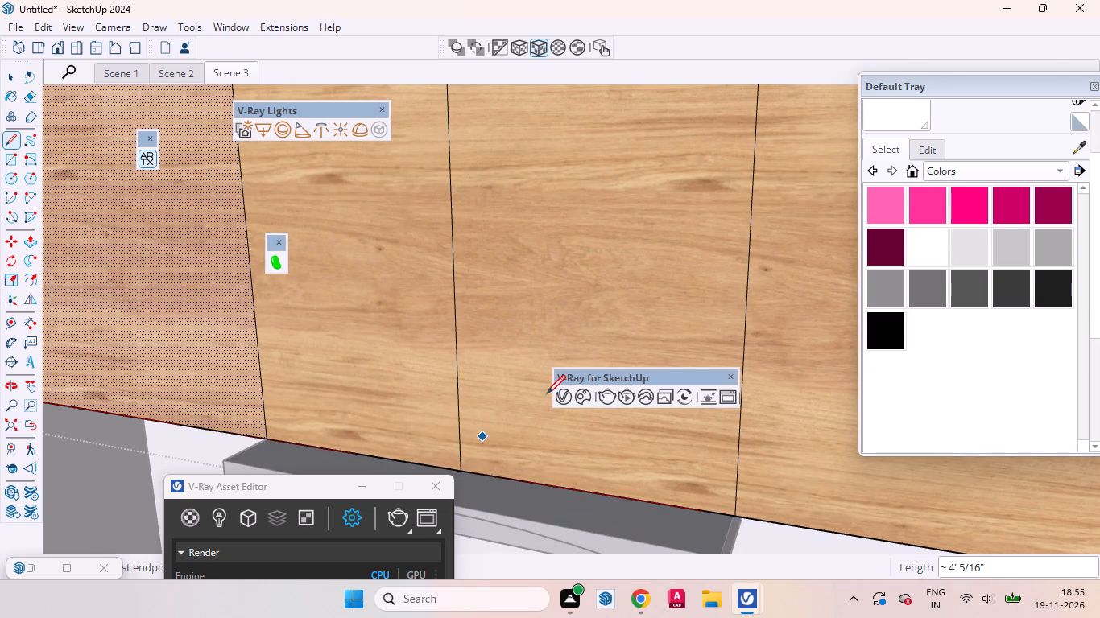
Move the middle vertical line above the range hood about 1" toward the hood's right edge to centre it between its neighbours.
key("space")
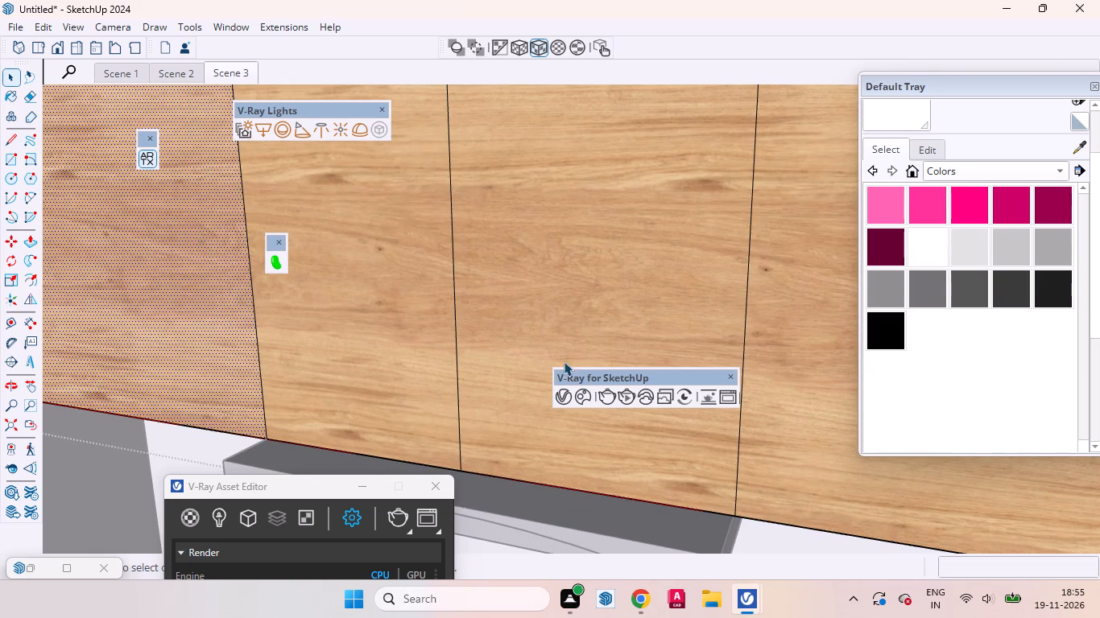
left_click(571, 299)
scroll(514, 286, "down", 14)
middle_click_drag(342, 311, 432, 284)
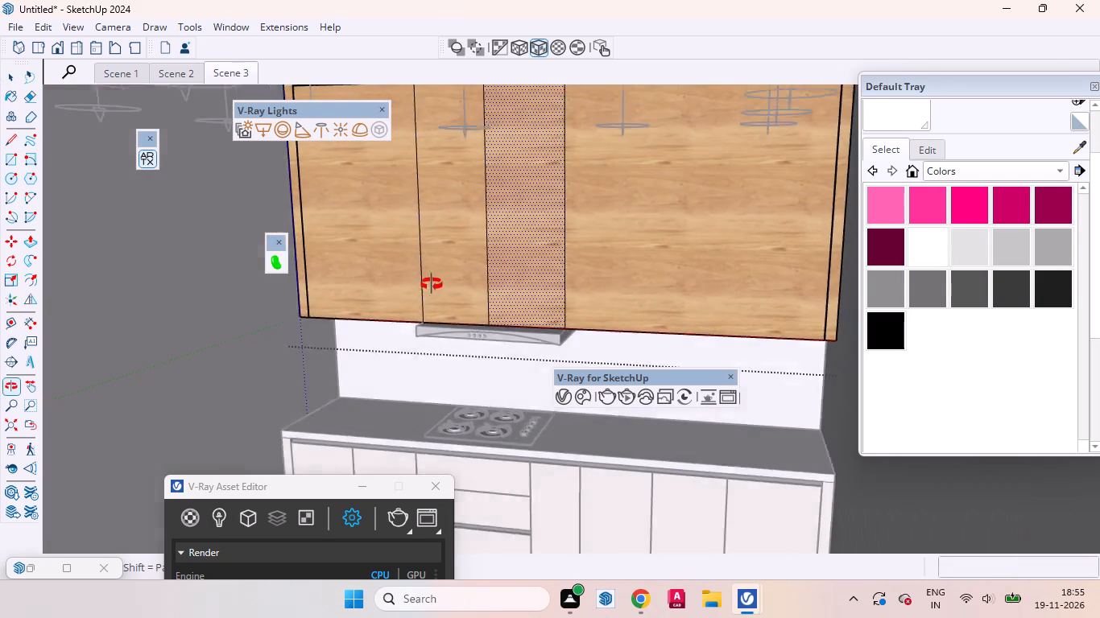
middle_click_drag(432, 284, 461, 257)
scroll(466, 297, "down", 10)
scroll(438, 290, "up", 2)
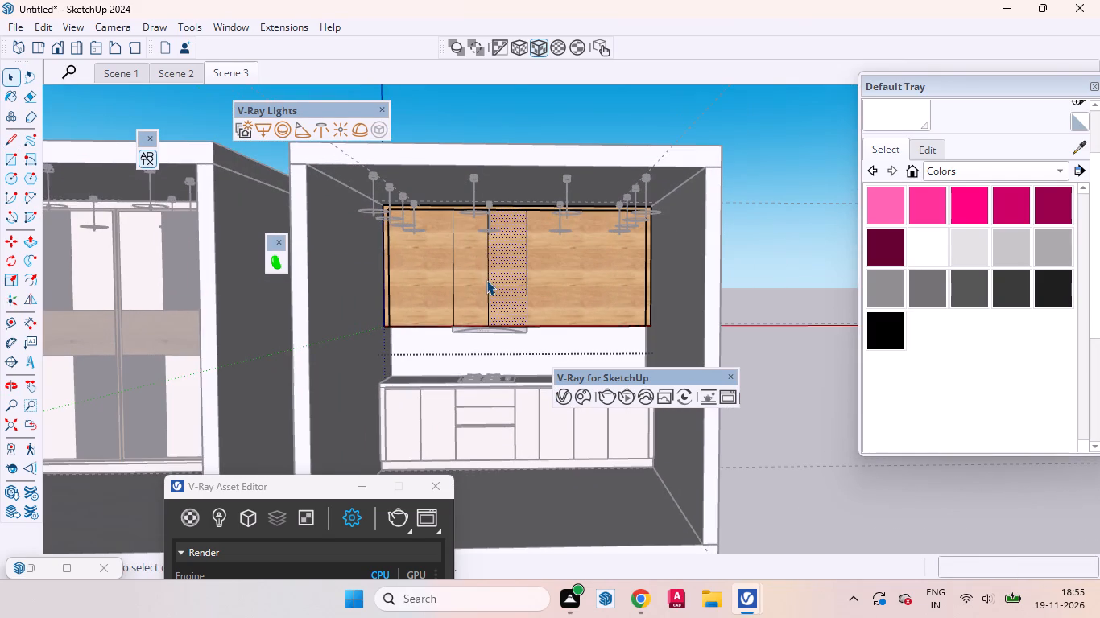
left_click(477, 280)
scroll(496, 289, "up", 5)
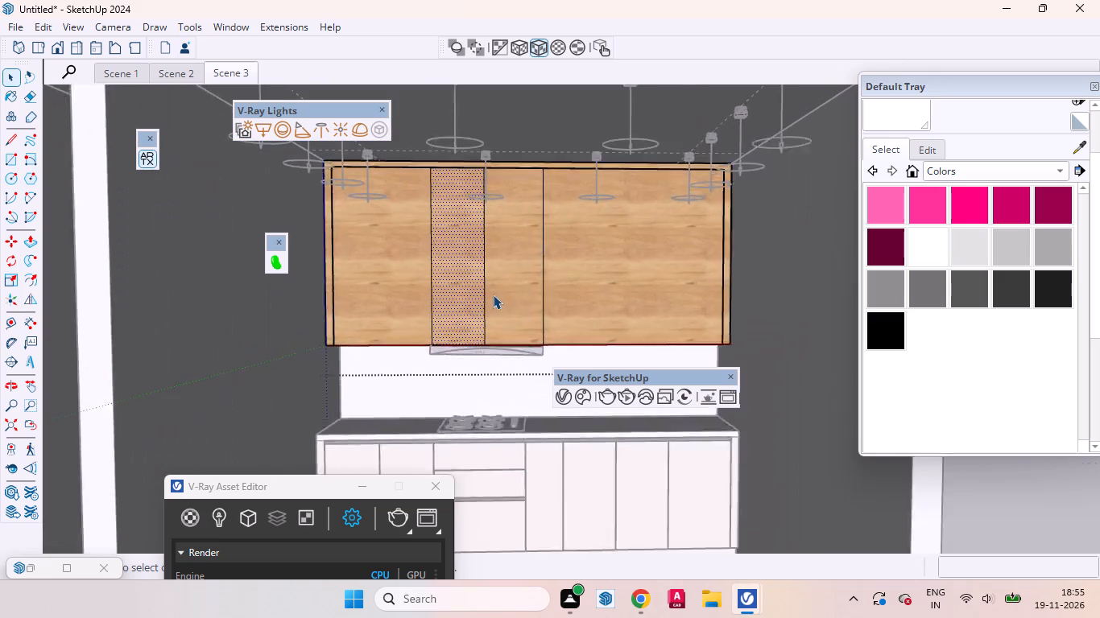
scroll(493, 295, "up", 1)
left_click(482, 282)
scroll(493, 280, "up", 3)
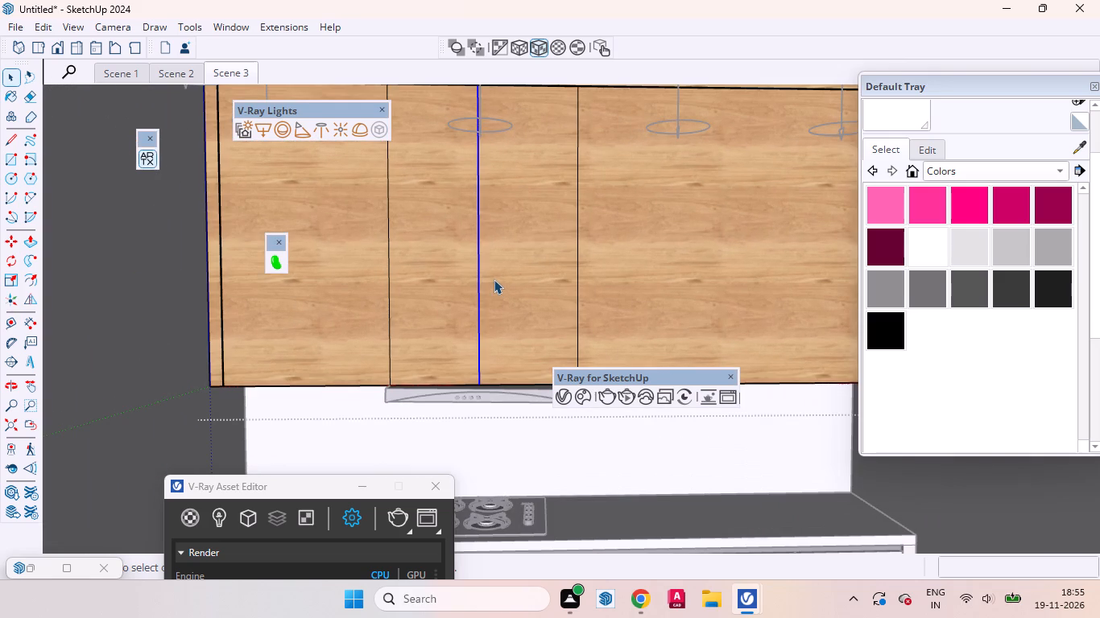
key("m")
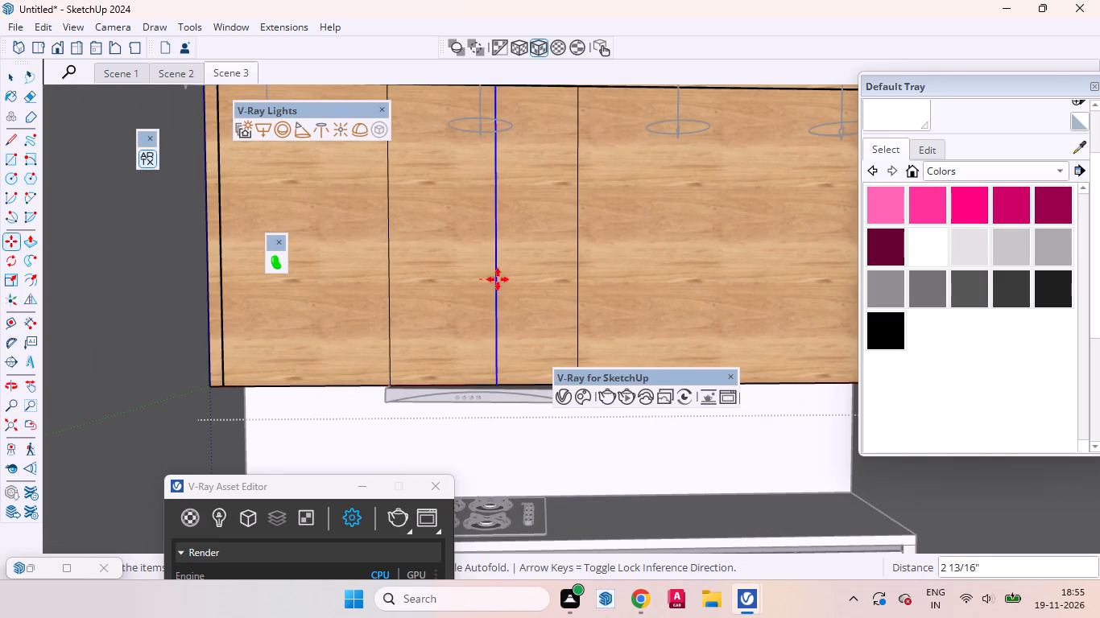
left_click(492, 282)
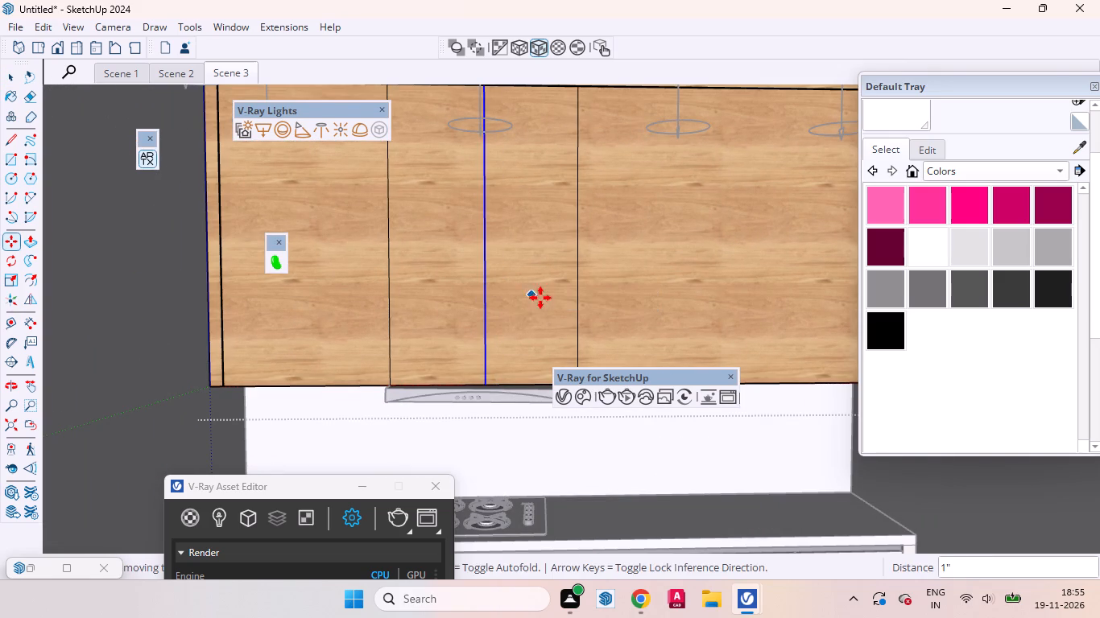
scroll(468, 352, "up", 1)
scroll(468, 352, "down", 9)
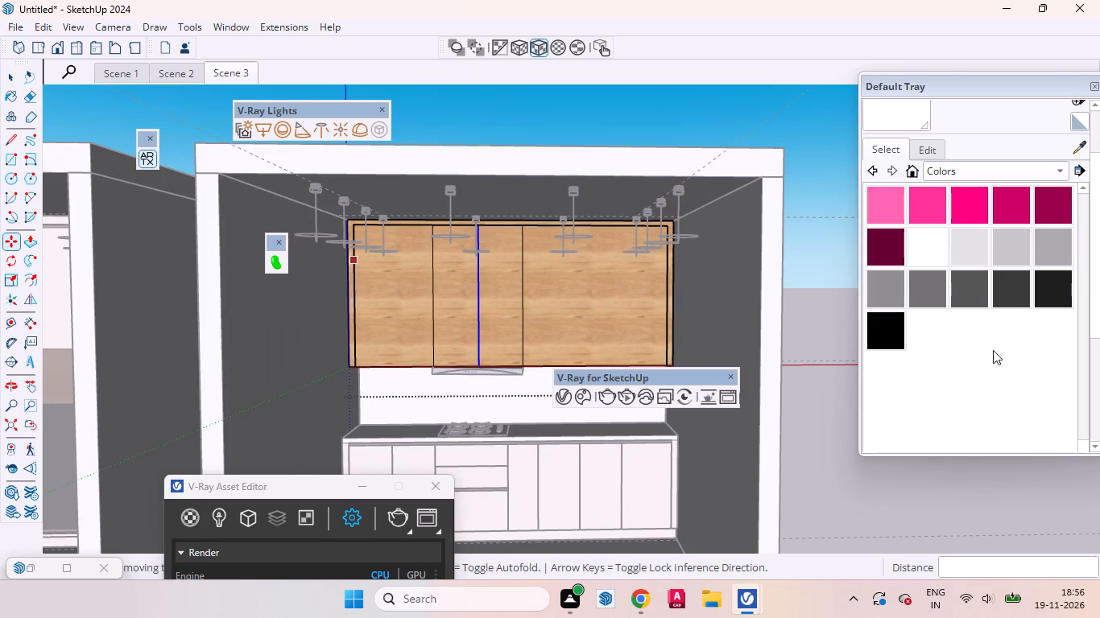
left_click(13, 82)
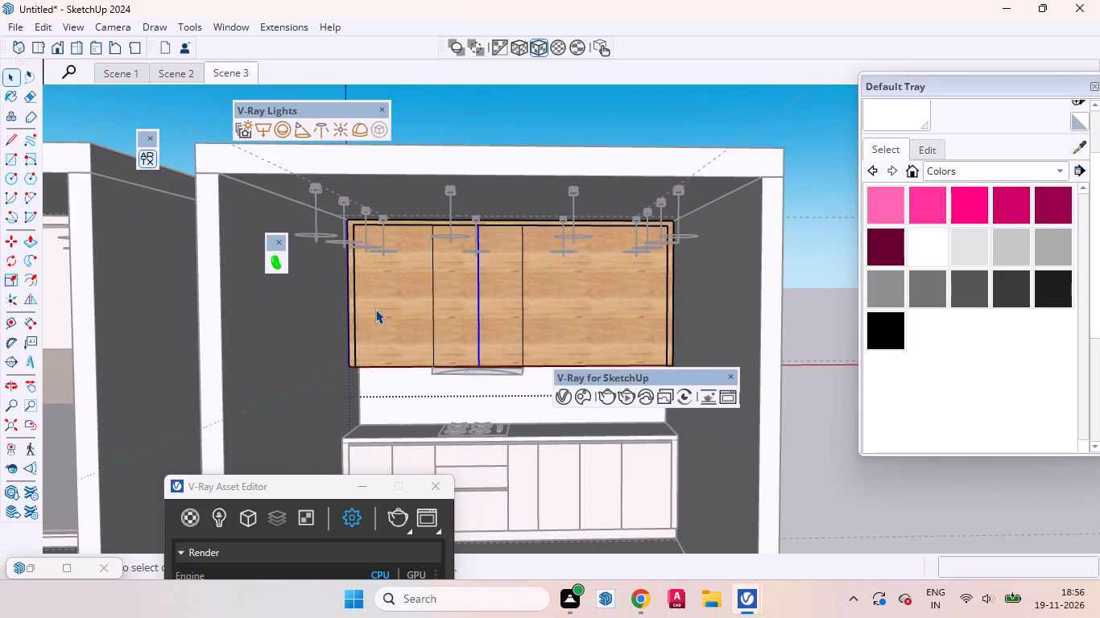
Draw a vertical line about 4' 5/16" long dividing the upper cabinet panel left of the hood, from bottom edge to top frame.
left_click(379, 315)
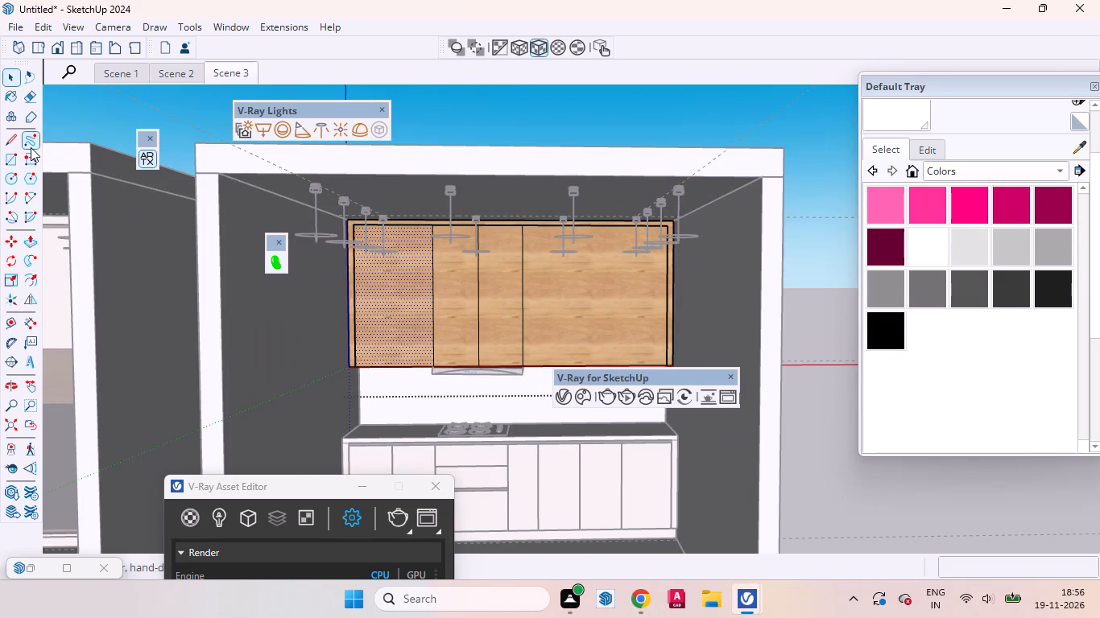
left_click(16, 138)
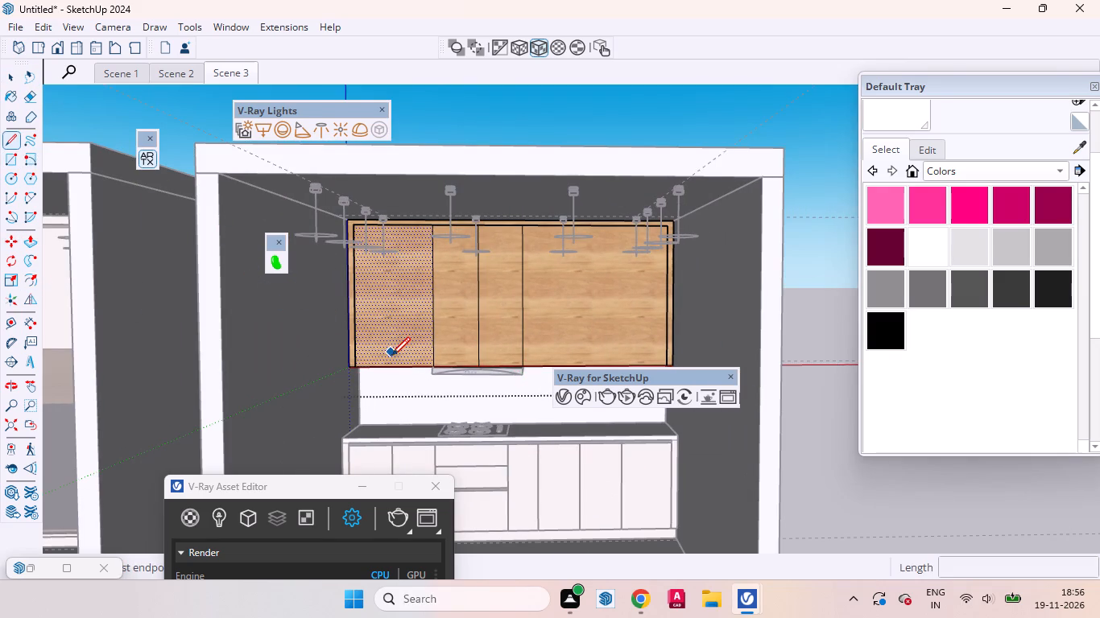
left_click(393, 365)
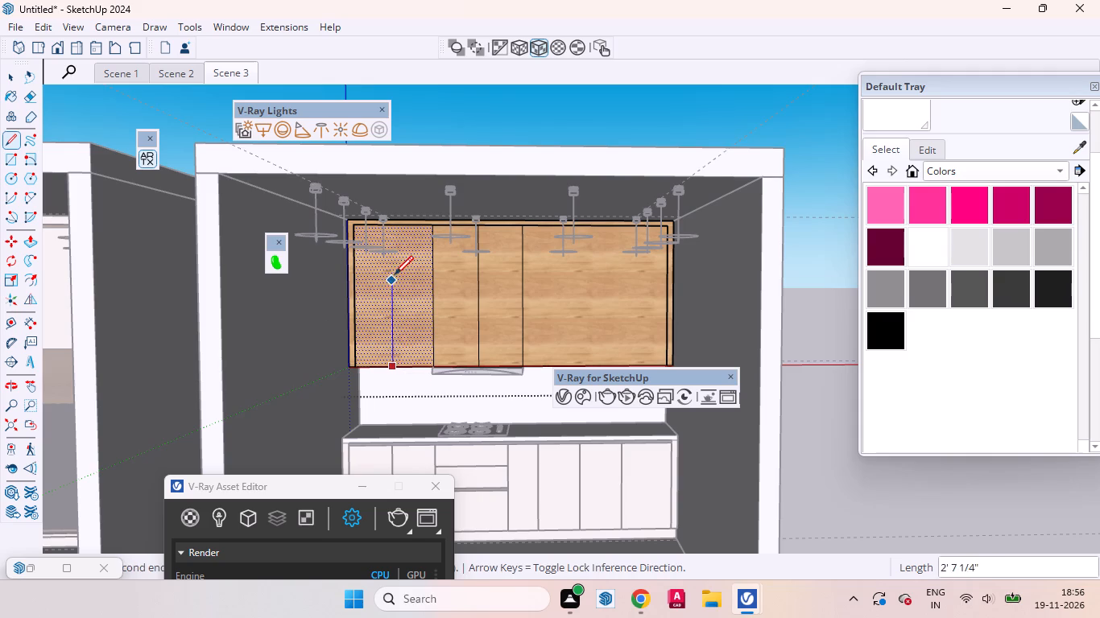
scroll(394, 329, "down", 3)
scroll(400, 317, "up", 15)
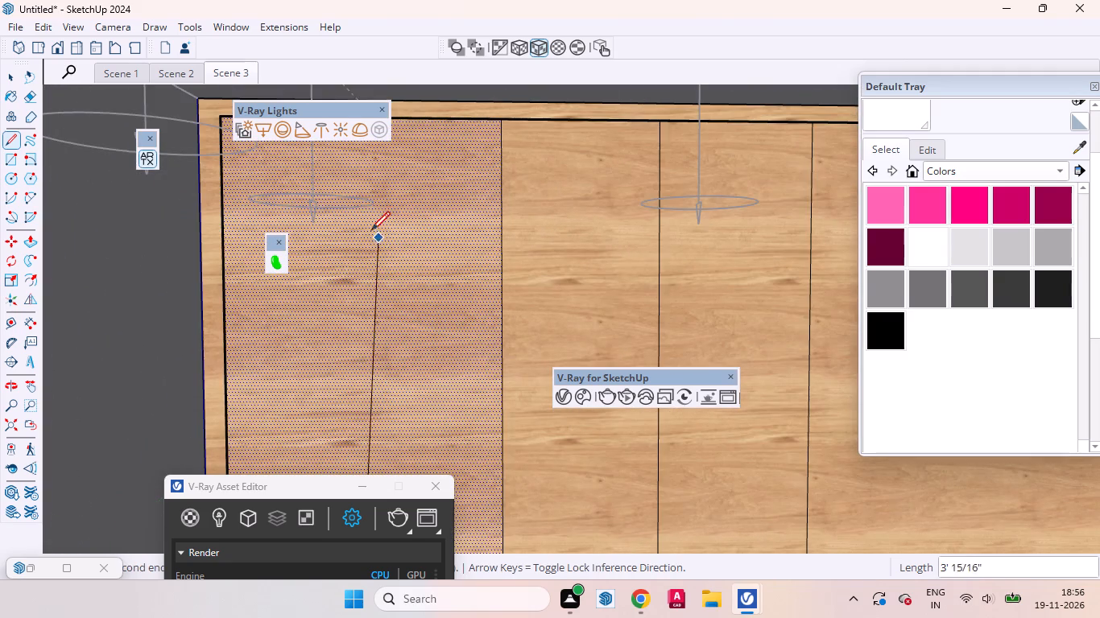
scroll(364, 369, "down", 7)
middle_click_drag(358, 397, 328, 266)
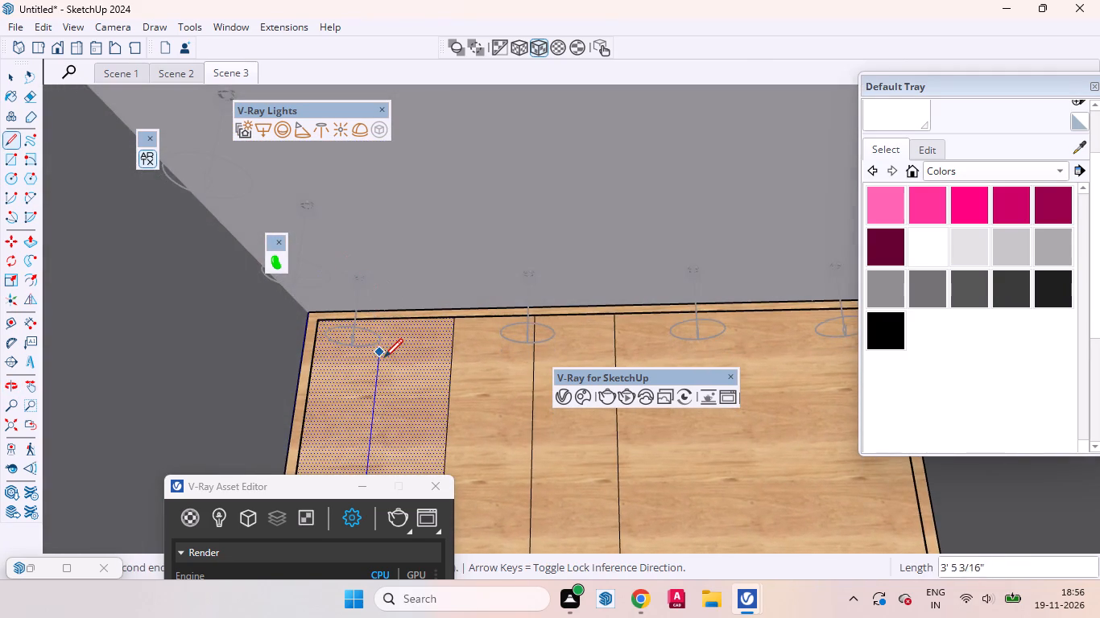
scroll(384, 355, "up", 6)
left_click(380, 303)
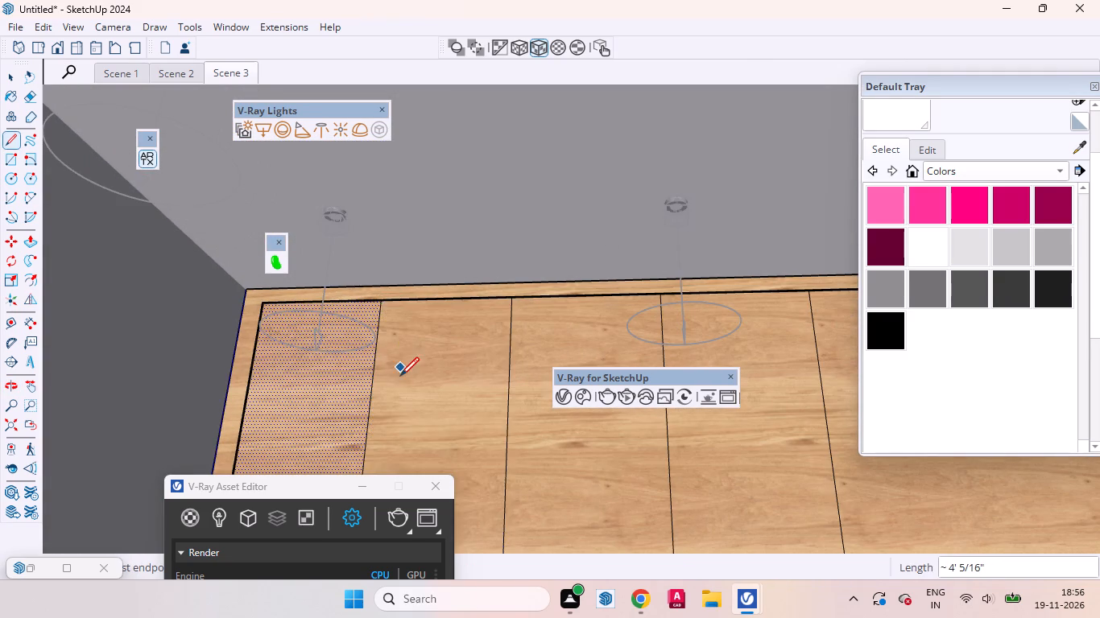
Draw a vertical line about 4' 5/16" long on the wide panel right of the hood, from bottom edge to top frame.
scroll(400, 374, "down", 17)
middle_click_drag(583, 488, 592, 550)
scroll(476, 417, "up", 2)
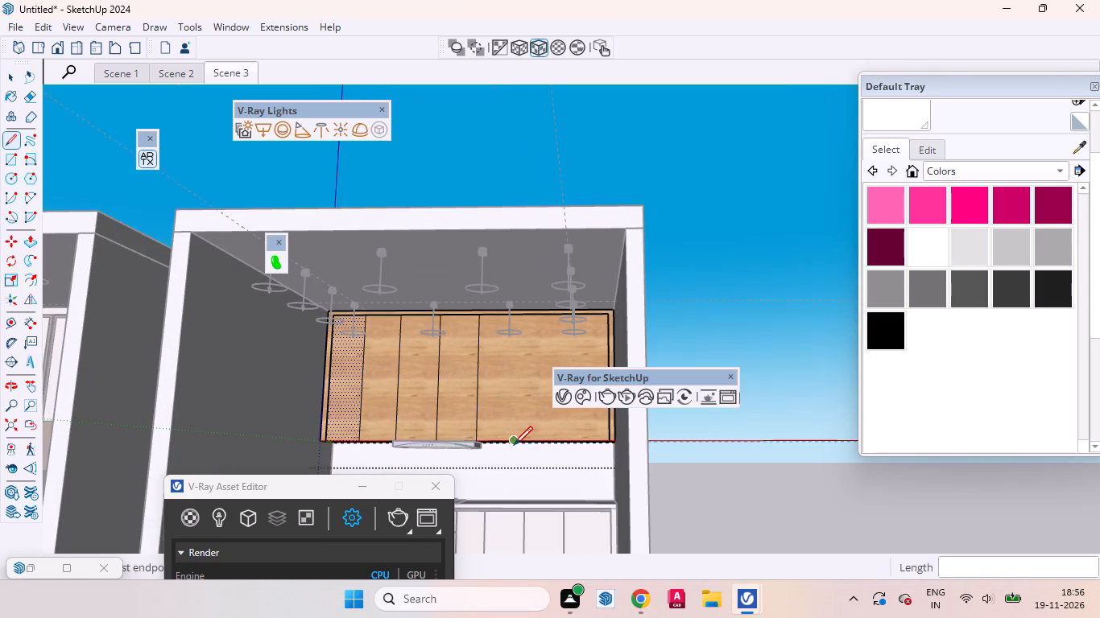
left_click(508, 436)
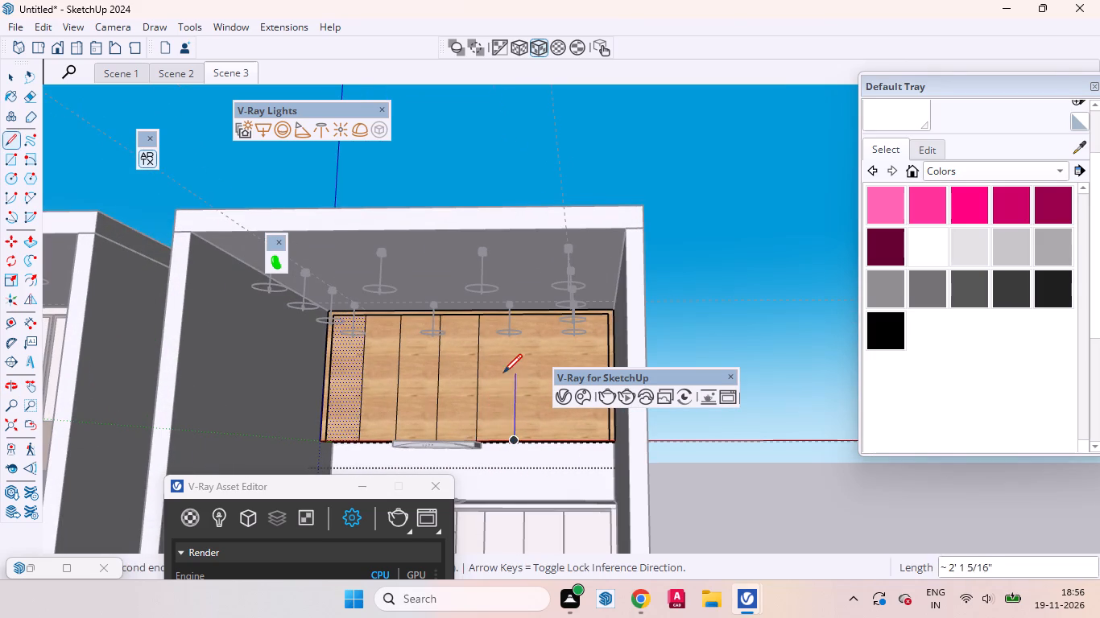
scroll(518, 443, "down", 3)
scroll(523, 369, "up", 19)
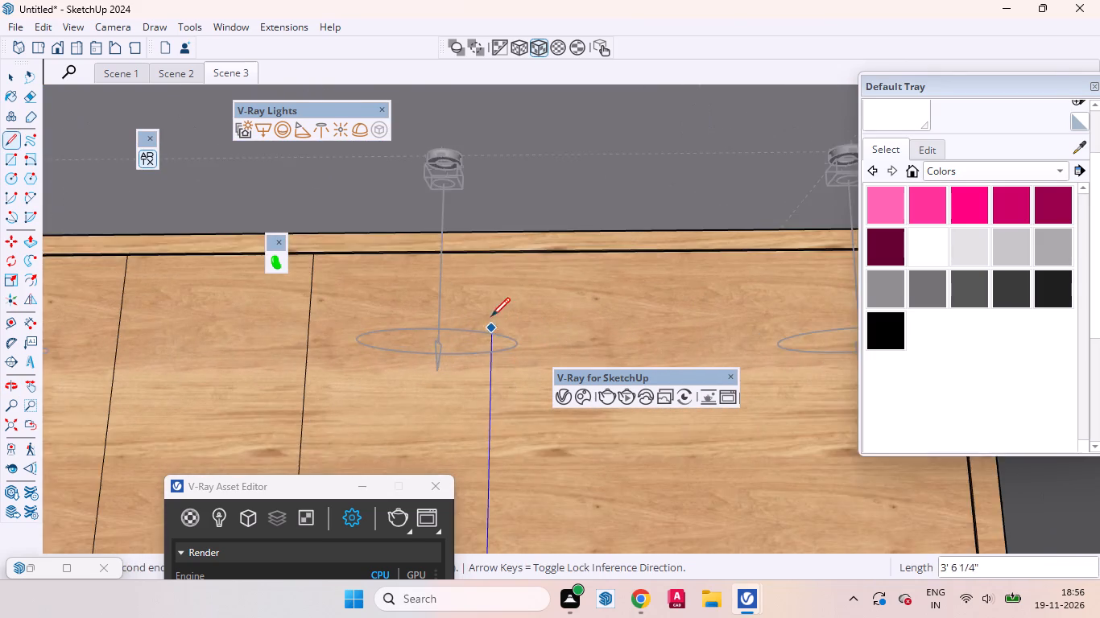
scroll(491, 316, "up", 3)
left_click(498, 225)
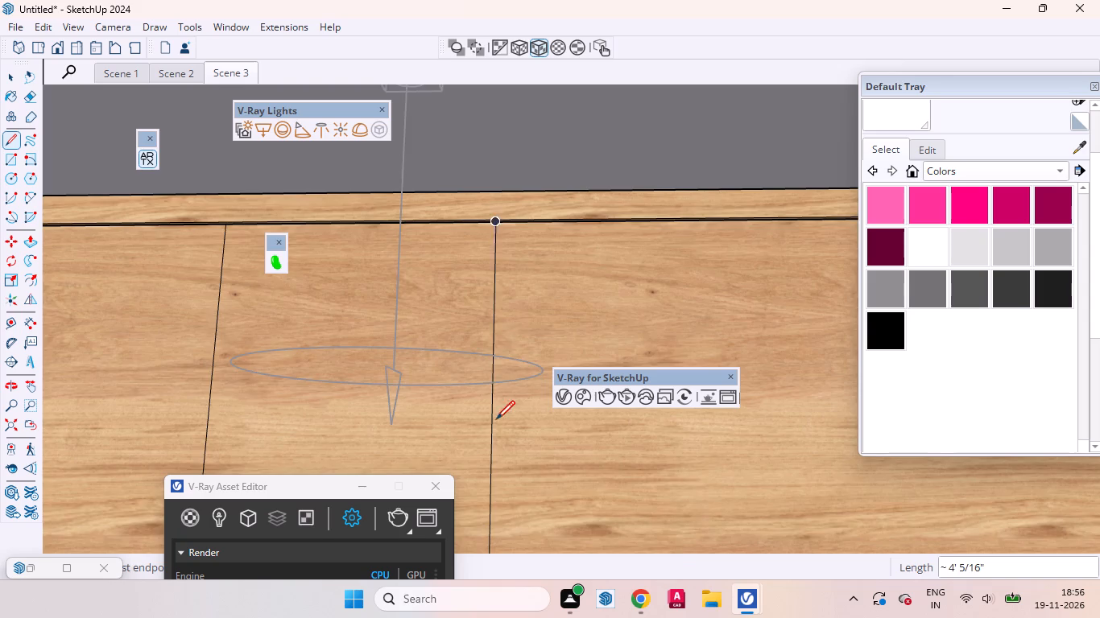
scroll(461, 457, "down", 5)
scroll(427, 393, "up", 1)
scroll(427, 393, "down", 20)
scroll(427, 393, "down", 1)
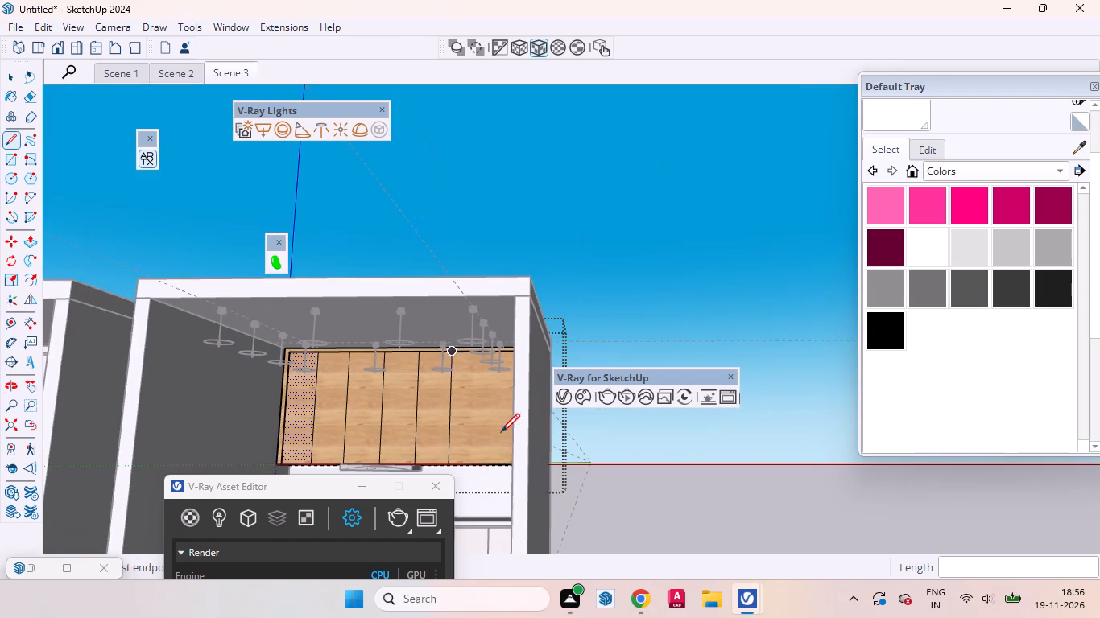
middle_click_drag(483, 492, 560, 534)
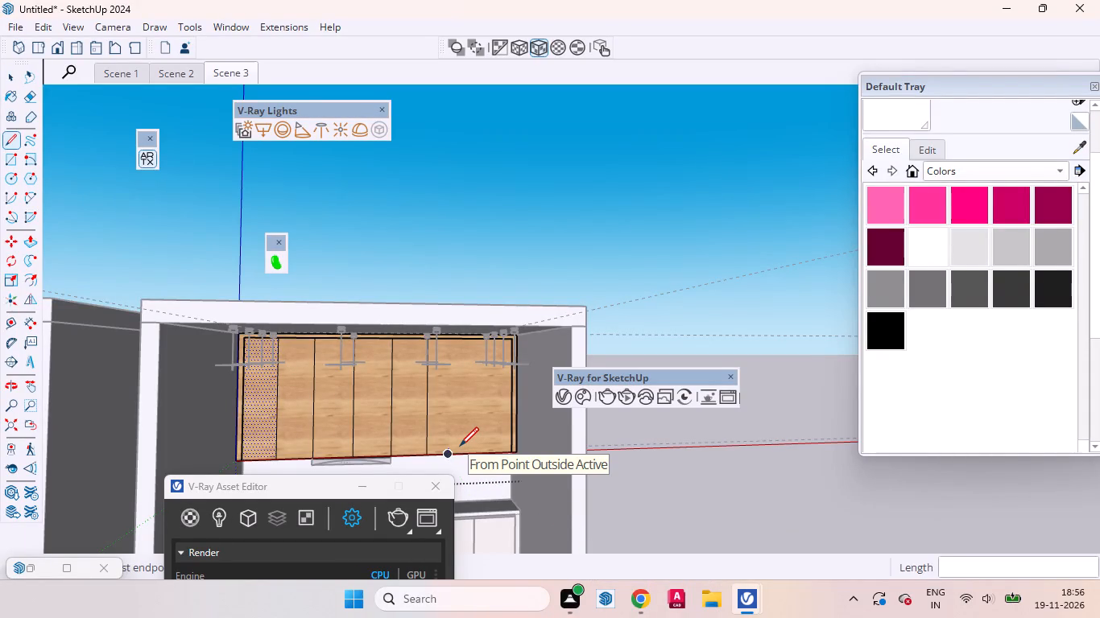
key("space")
Move the vertical line right of the hood slightly farther from the hood to widen the adjoining door.
scroll(371, 372, "down", 3)
scroll(375, 377, "up", 3)
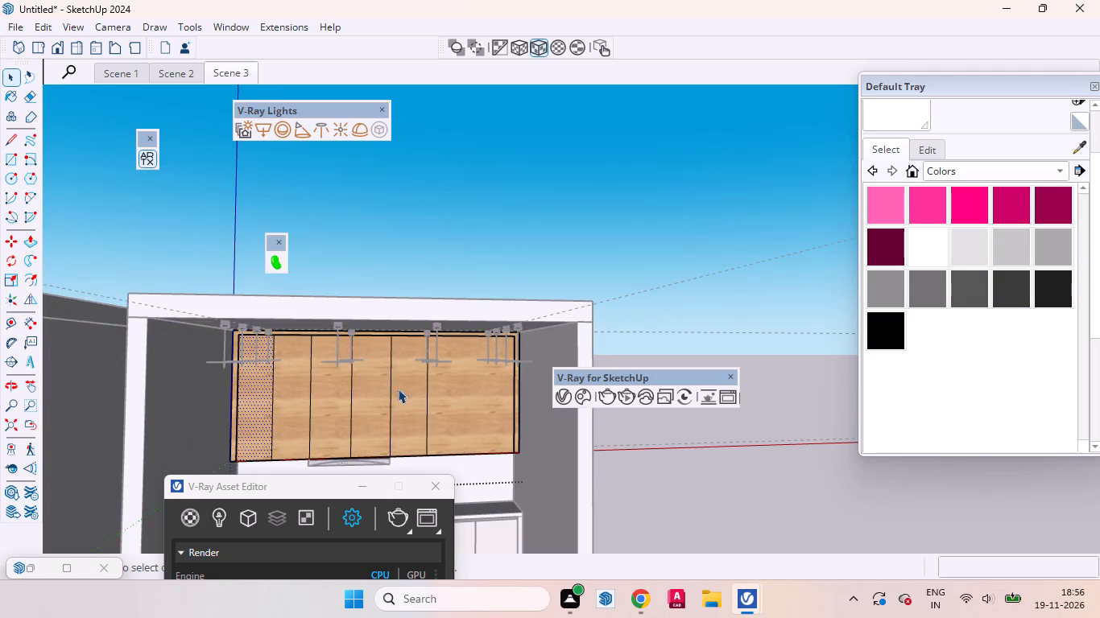
scroll(386, 399, "up", 1)
middle_click_drag(381, 402, 361, 414)
scroll(420, 402, "up", 3)
left_click(445, 391)
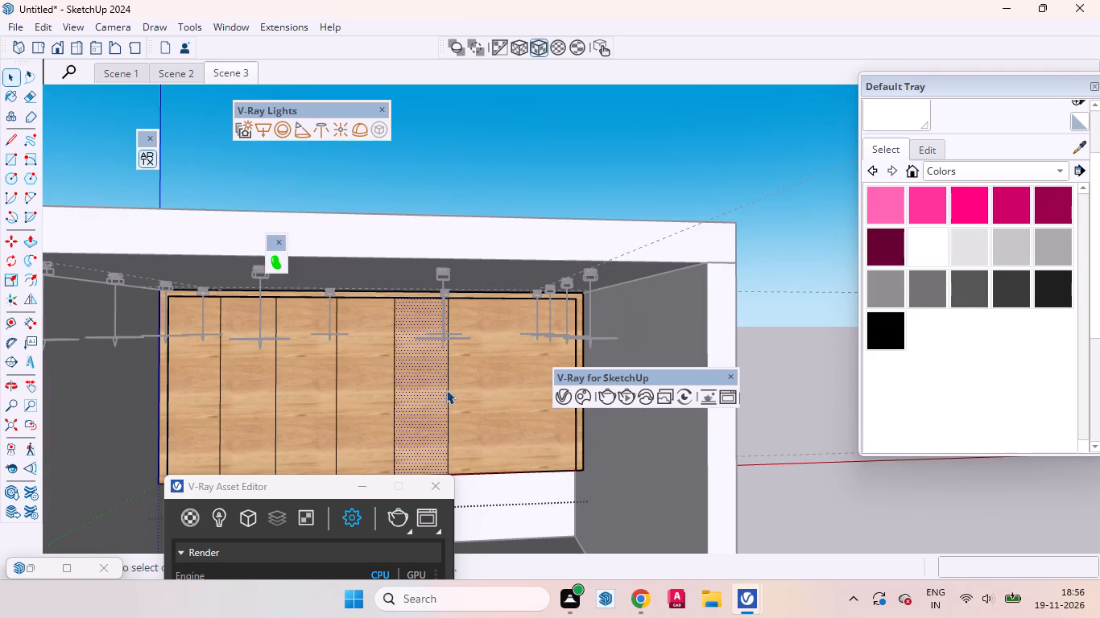
left_click(448, 389)
scroll(456, 376, "down", 4)
scroll(448, 419, "up", 10)
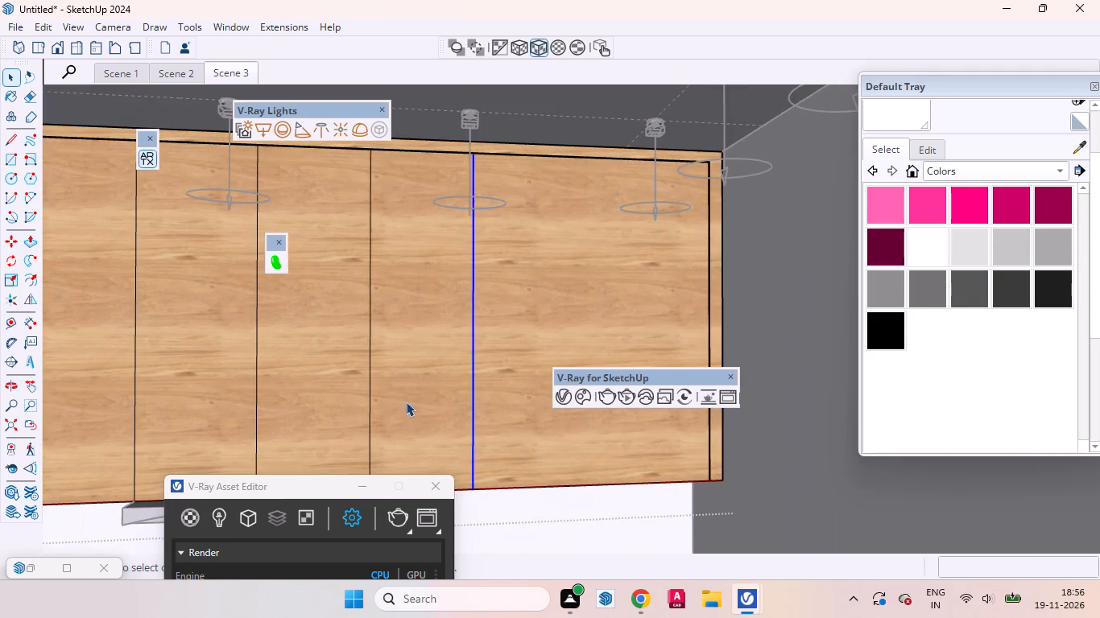
middle_click_drag(484, 393, 429, 381)
key("m")
scroll(438, 376, "up", 3)
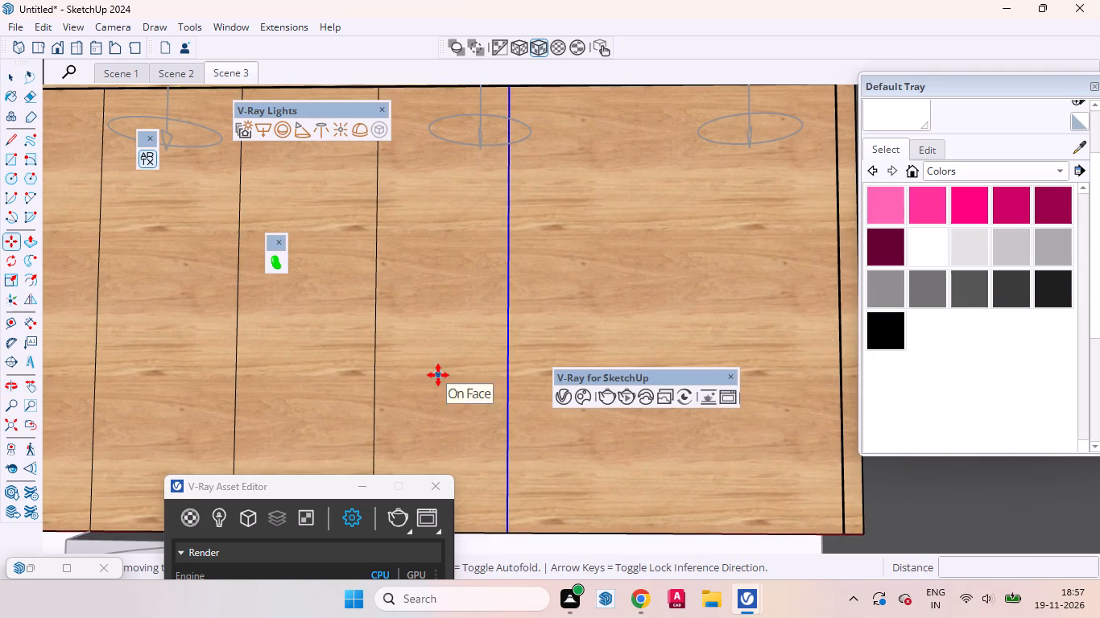
left_click(438, 375)
left_click(443, 373)
key("space")
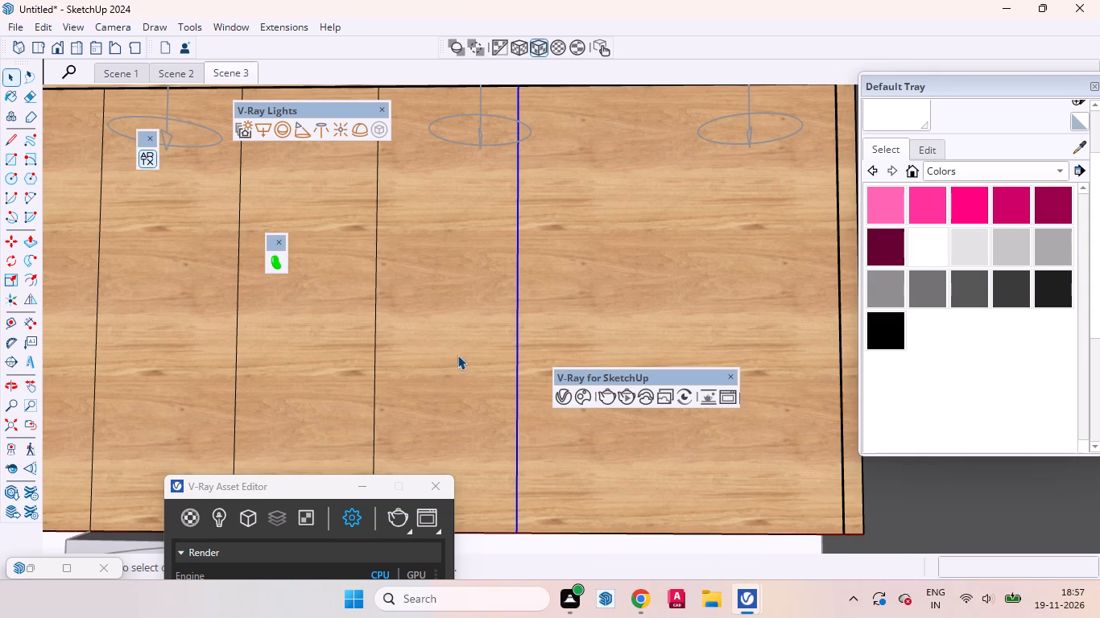
Draw a vertical line from bottom edge to top frame that splits the wide rightmost upper cabinet panel into two doors.
scroll(457, 355, "down", 13)
left_click(445, 307)
left_click(515, 326)
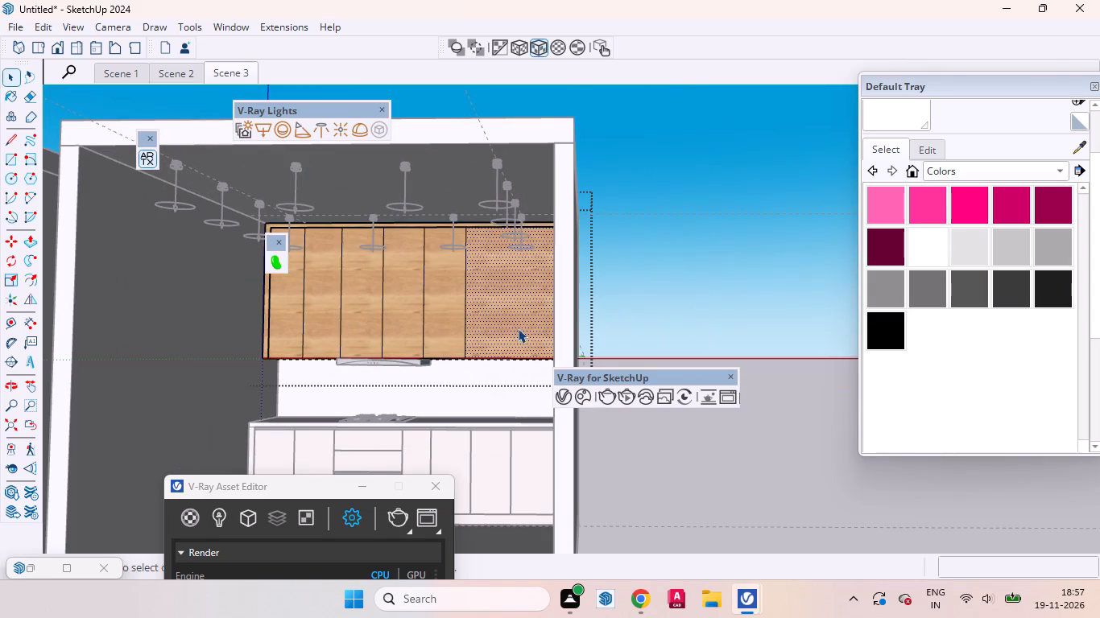
middle_click_drag(524, 328, 550, 345)
key("l")
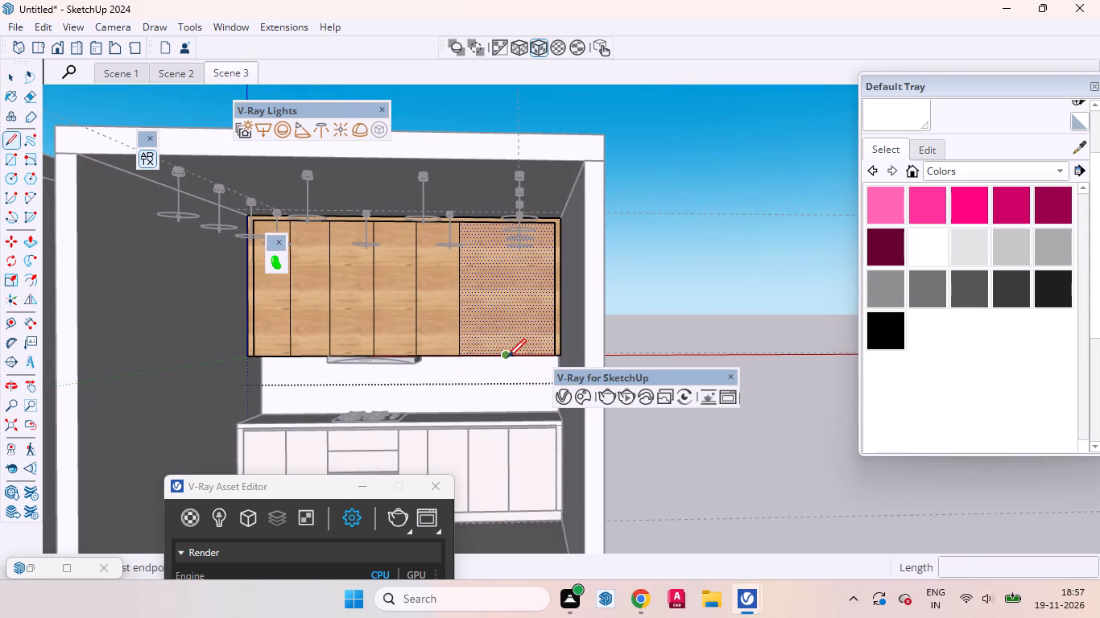
key("space")
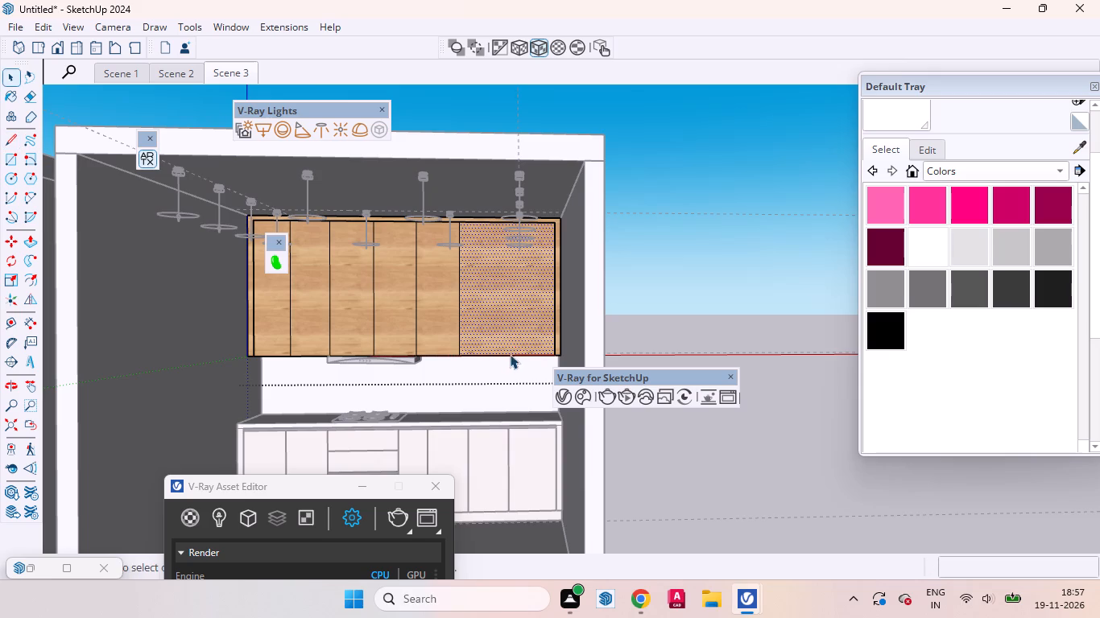
middle_click_drag(517, 332, 547, 310)
left_click(453, 306)
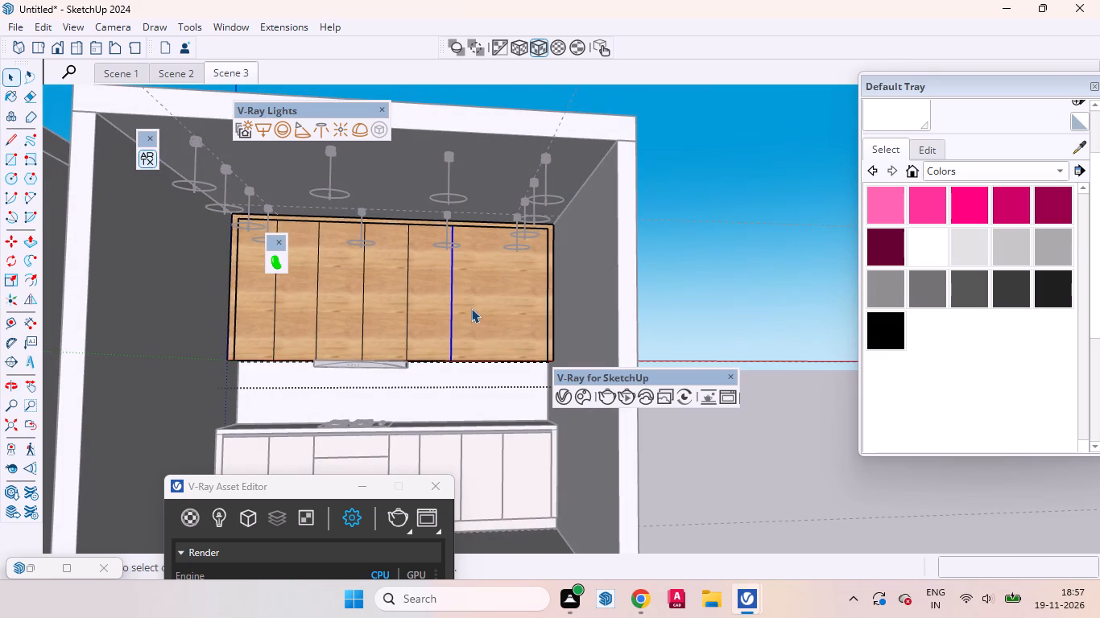
key("l")
left_click(507, 364)
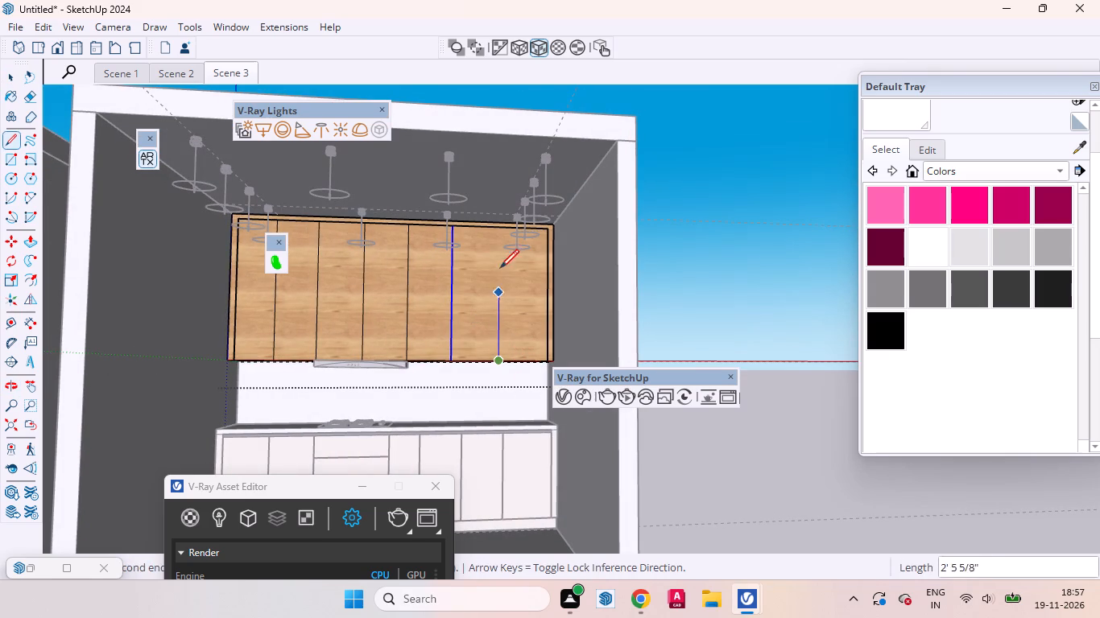
left_click(499, 230)
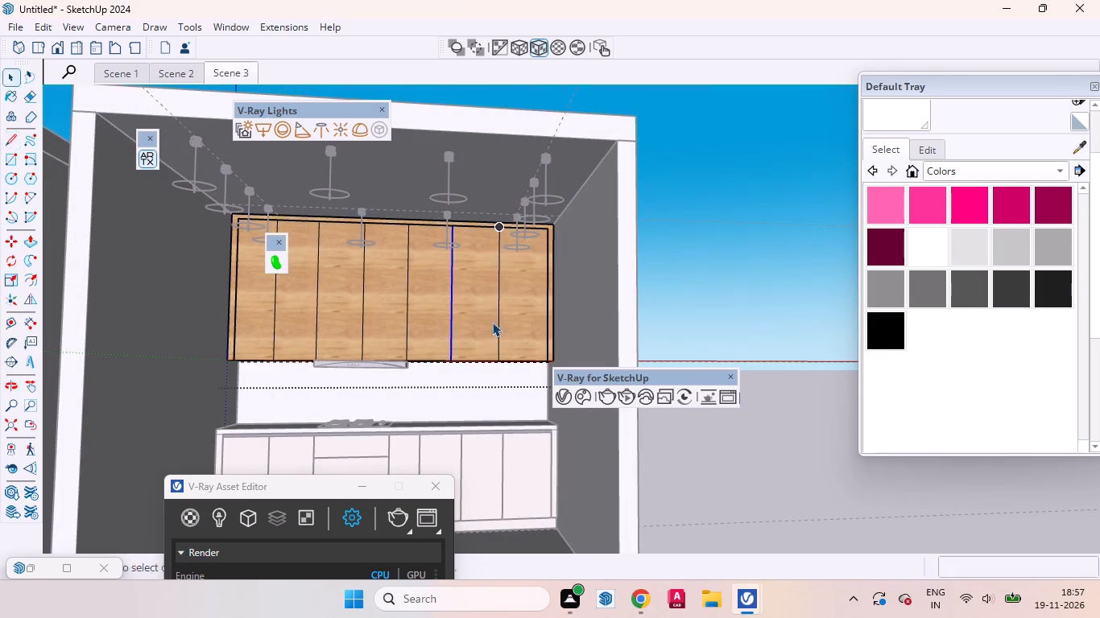
key("space")
left_click(489, 320)
Copy all six vertical door-division lines 3 mm sideways to form narrow gaps between the upper cabinet doors.
scroll(567, 322, "down", 2)
scroll(568, 326, "up", 1)
scroll(568, 326, "down", 6)
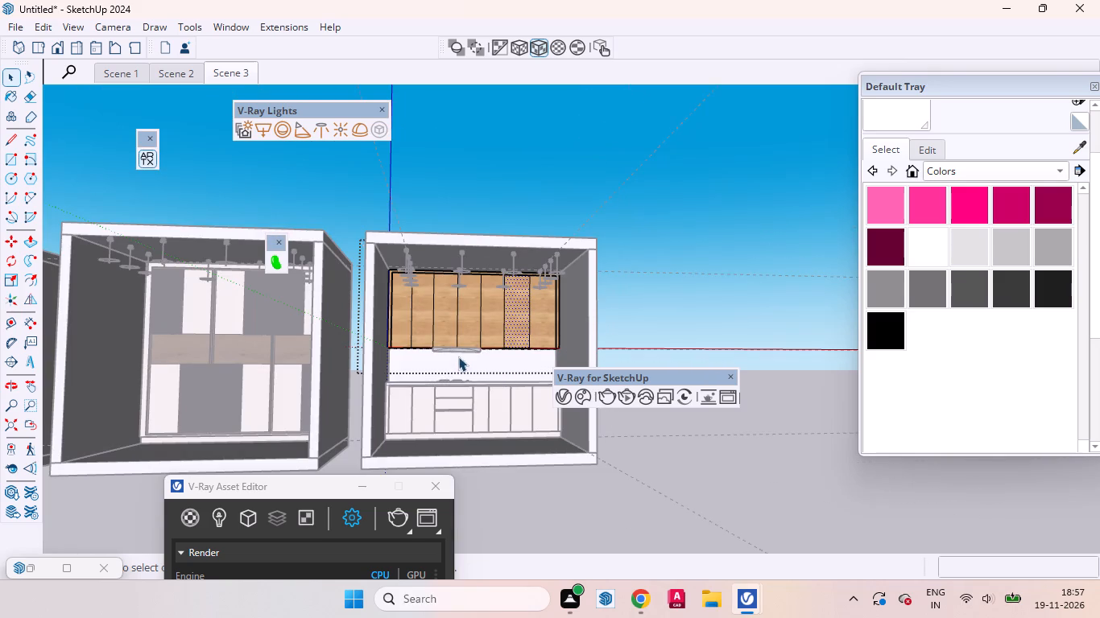
scroll(429, 333, "up", 5)
left_click(399, 304)
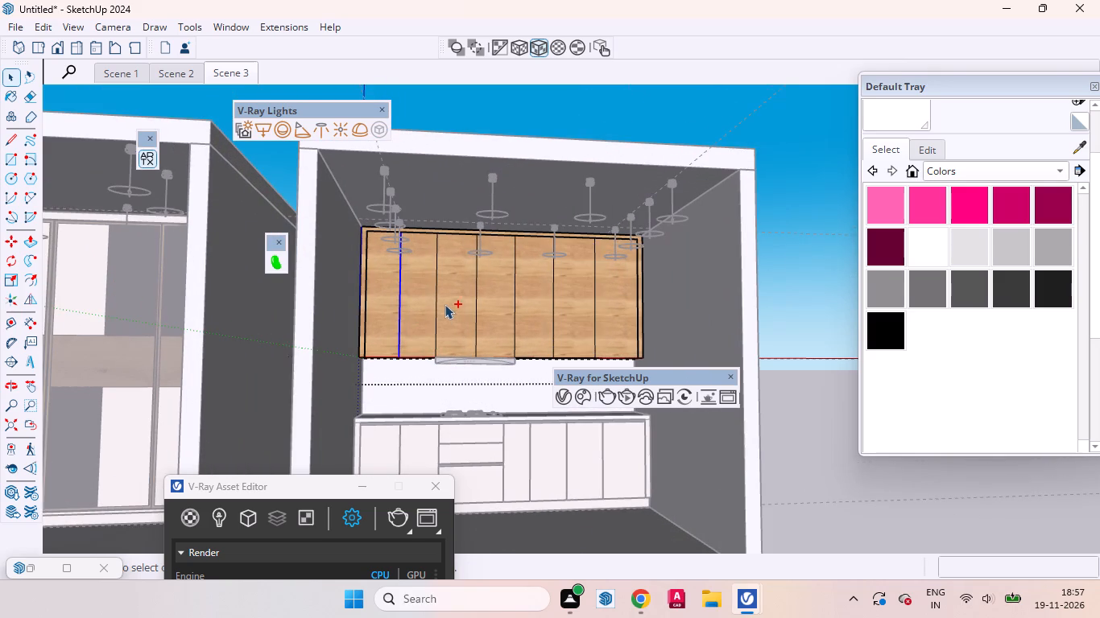
left_click(436, 297, "ctrl")
left_click(477, 285, "ctrl")
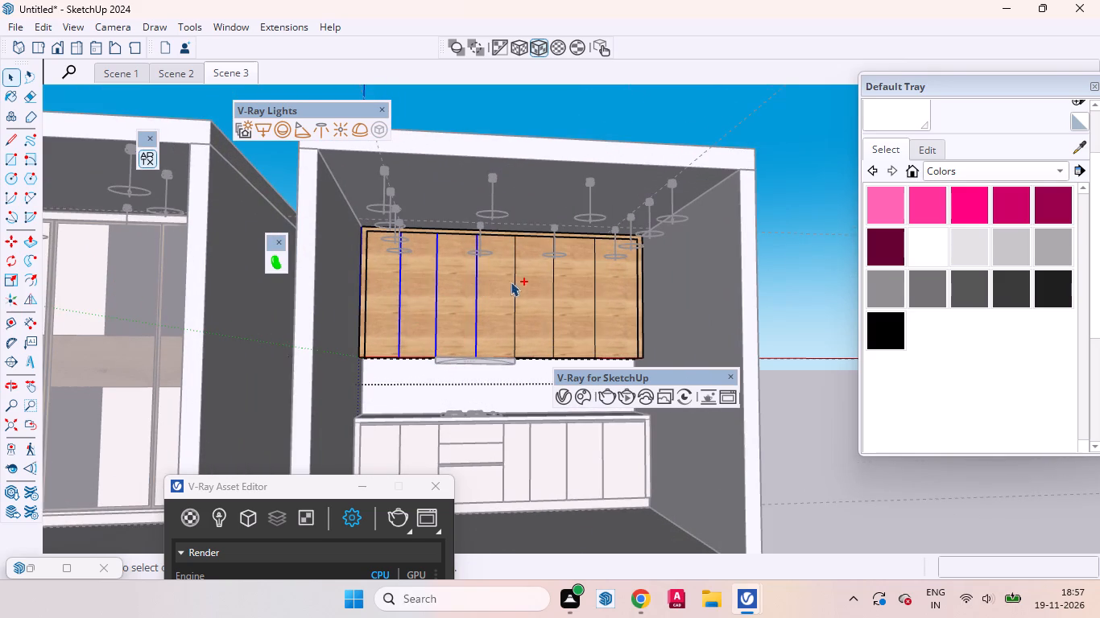
left_click(515, 289, "ctrl")
left_click(555, 295, "ctrl")
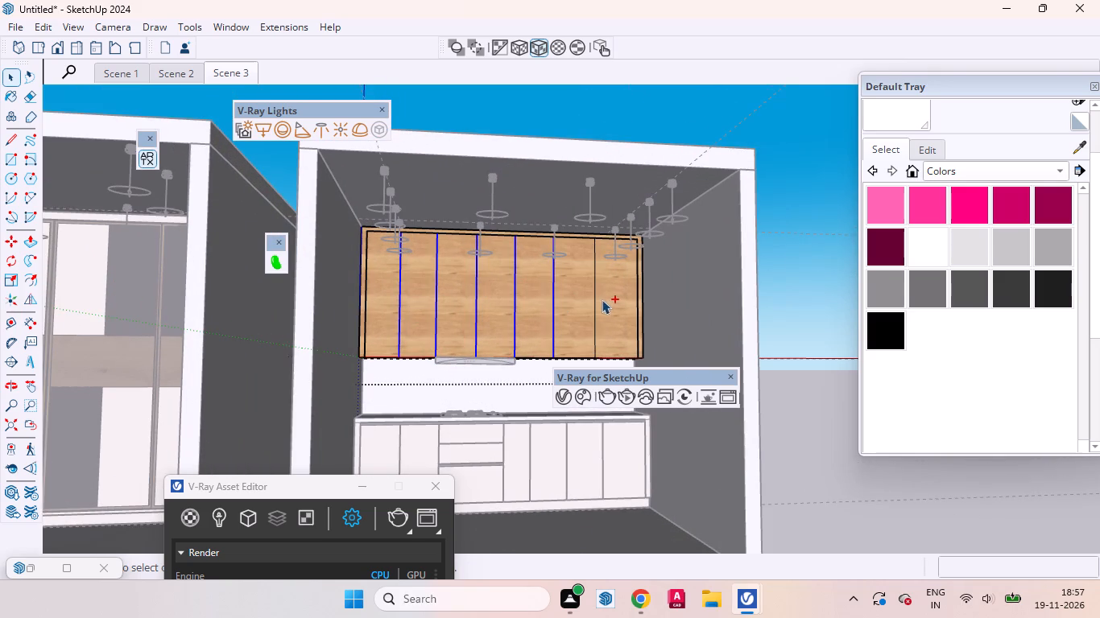
left_click(594, 296, "ctrl")
scroll(432, 323, "up", 7, "ctrl")
middle_click_drag(474, 332, 463, 341)
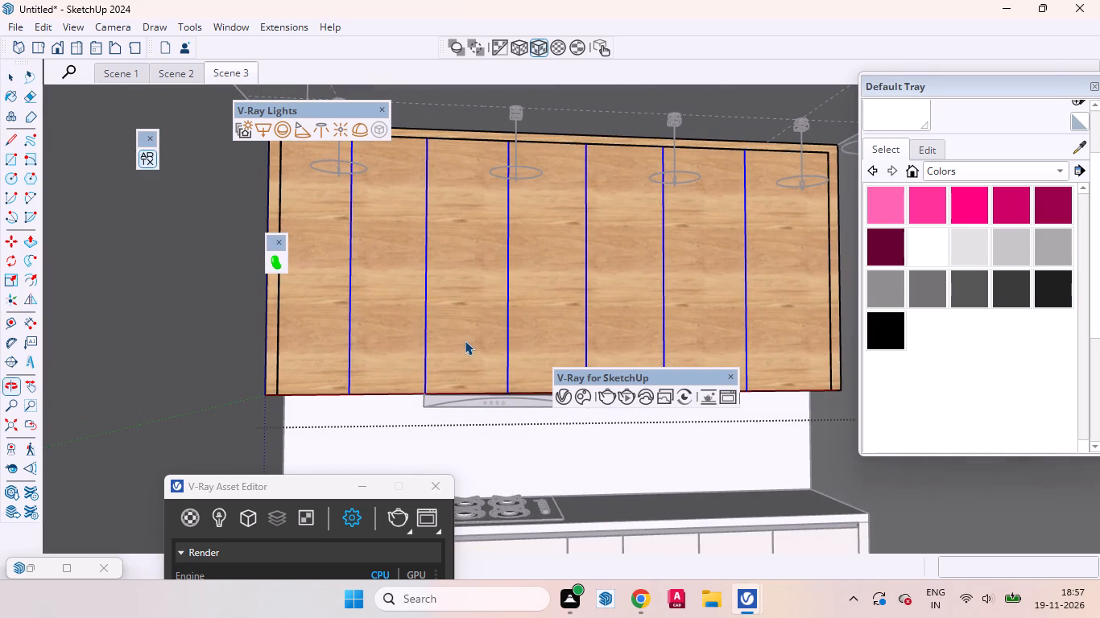
key("m")
left_click(463, 323)
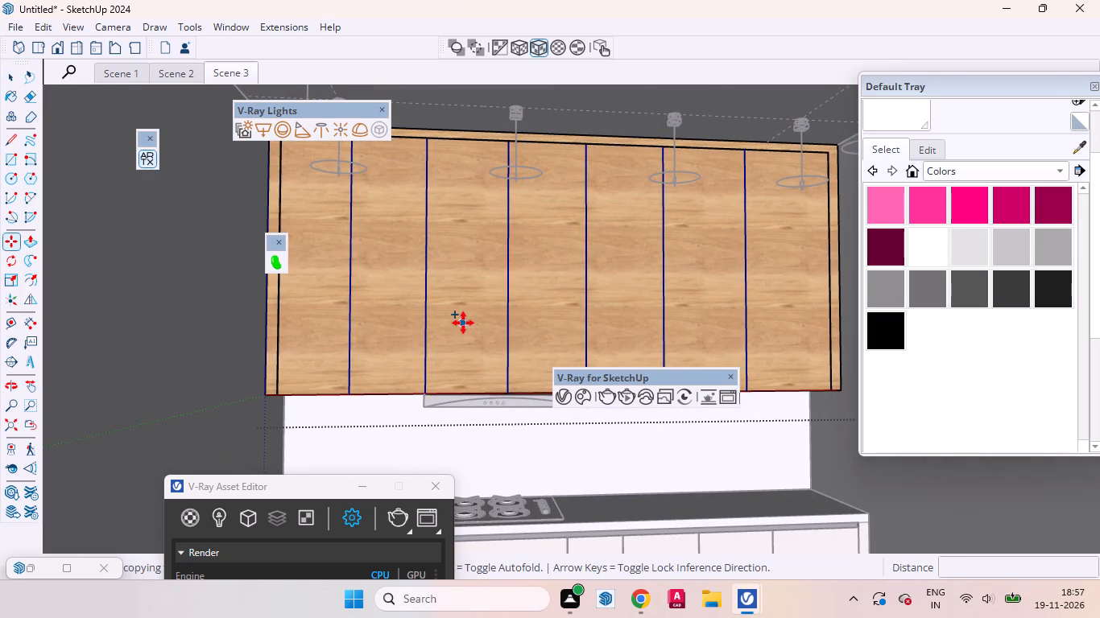
type("3mm")
key("Return")
key("space")
Push the narrow gap strip between the first two upper cabinet doors from the left inward 18 mm.
left_click(385, 319)
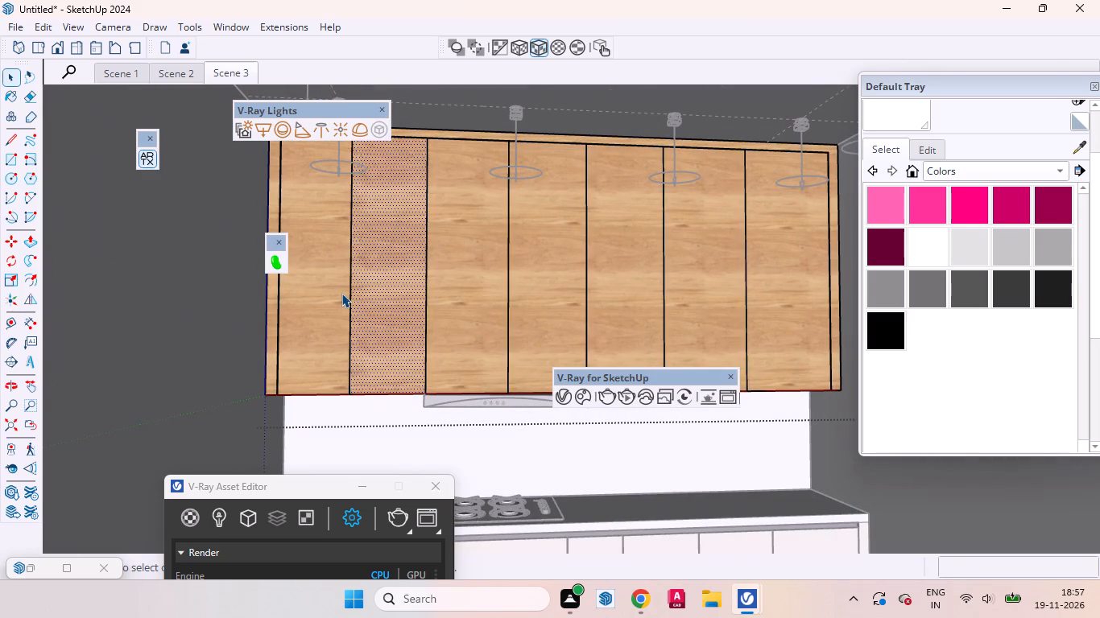
scroll(341, 293, "up", 20)
scroll(341, 293, "up", 10)
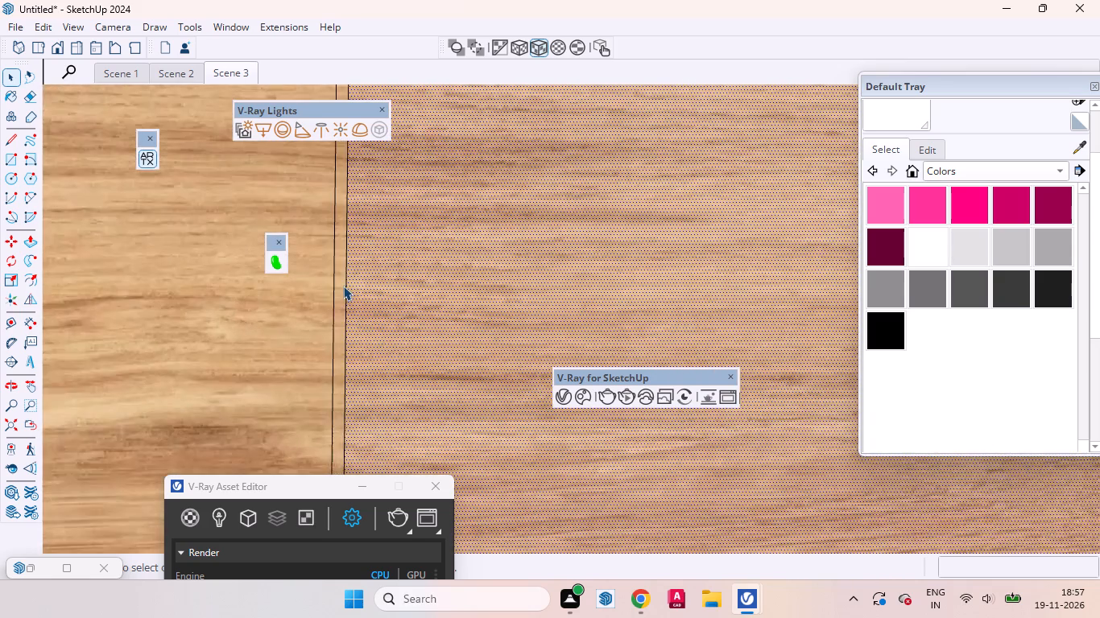
left_click(338, 284)
key("p")
left_click(338, 284)
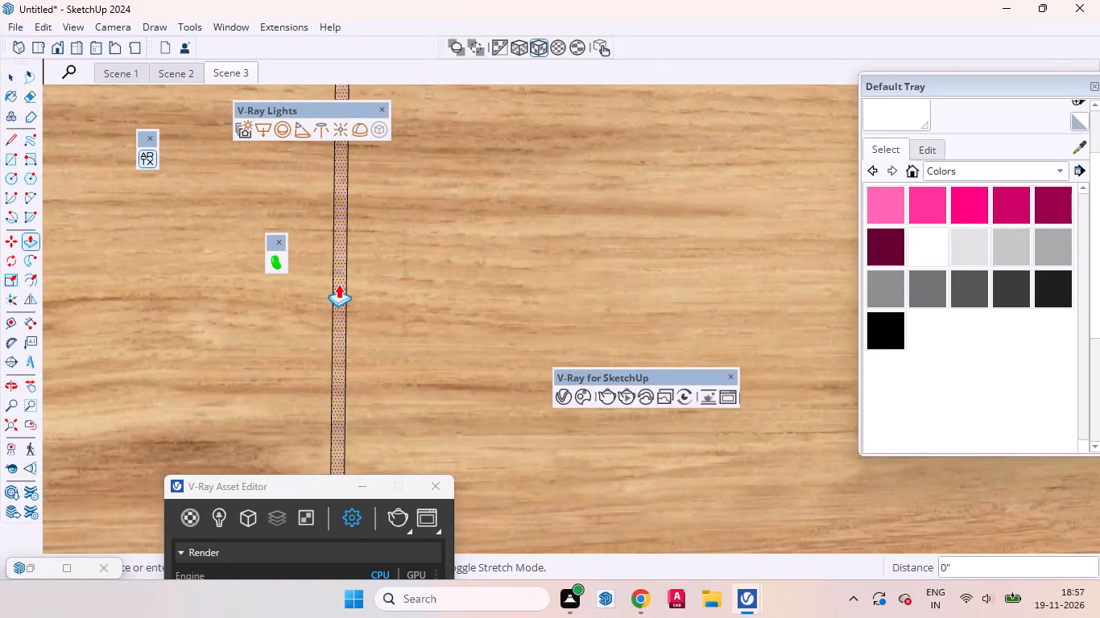
type("18mm")
key("Return")
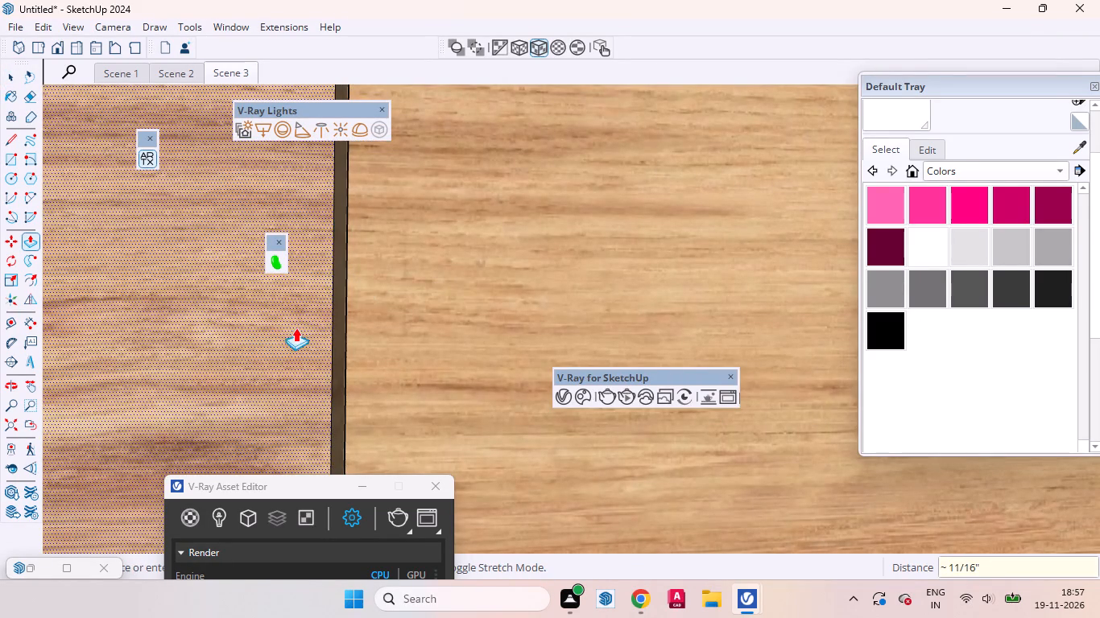
Push the gap strip between the second and third upper cabinet doors from the left inward 18 mm.
scroll(296, 328, "down", 20)
scroll(296, 328, "down", 9)
scroll(403, 323, "up", 5)
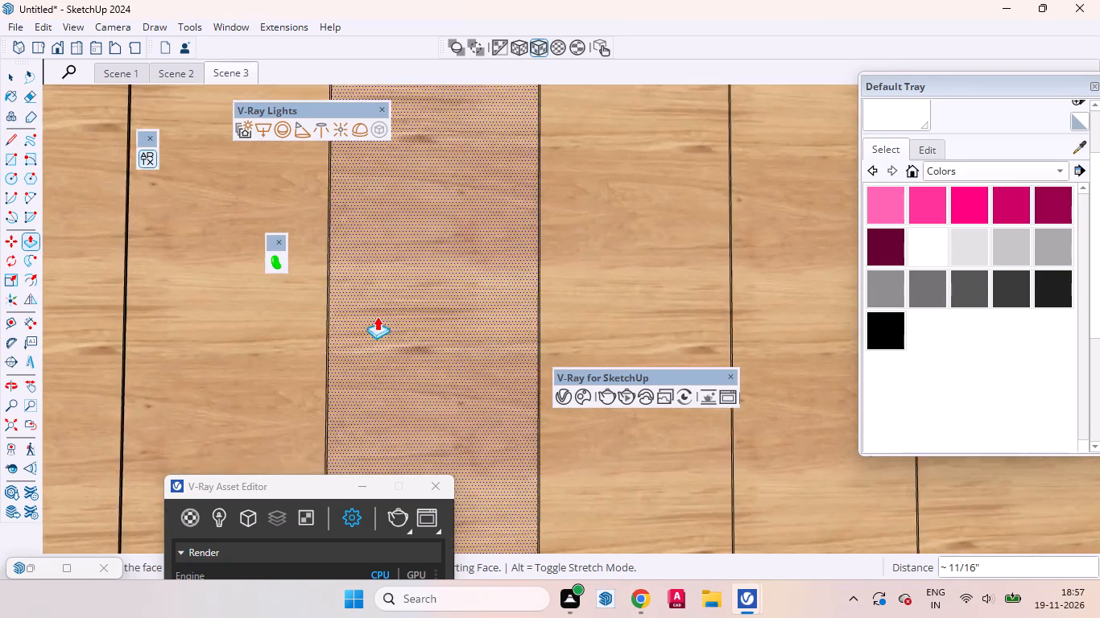
scroll(377, 316, "up", 20)
scroll(377, 316, "up", 3)
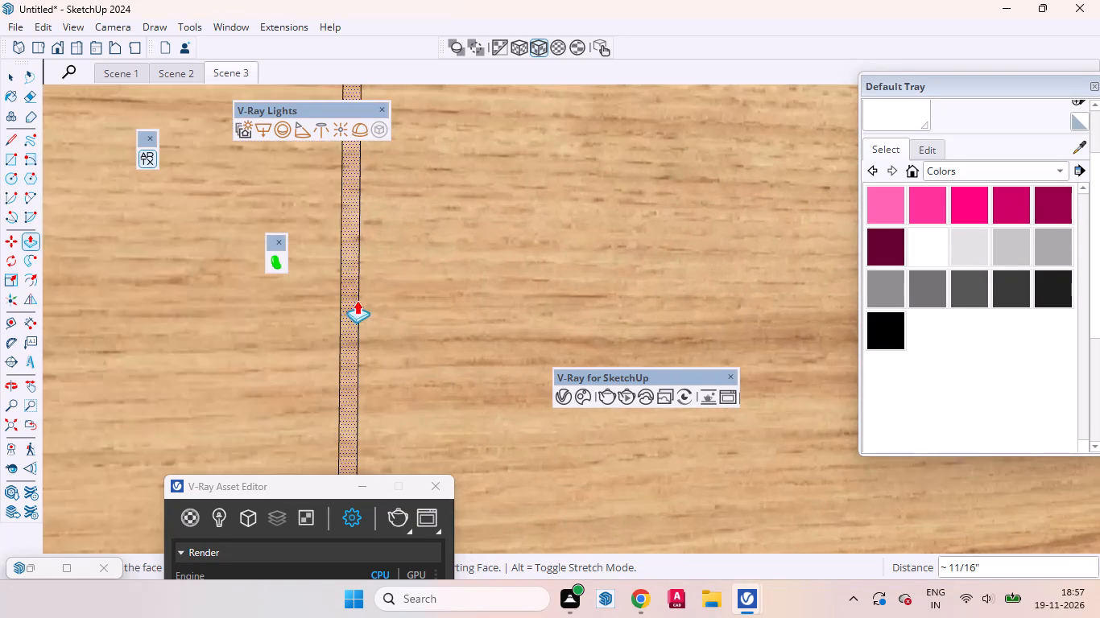
double_click(353, 299)
key("space")
Push the gap strip between the third and fourth upper cabinet doors from the left inward by the same 18 mm.
scroll(345, 318, "down", 10)
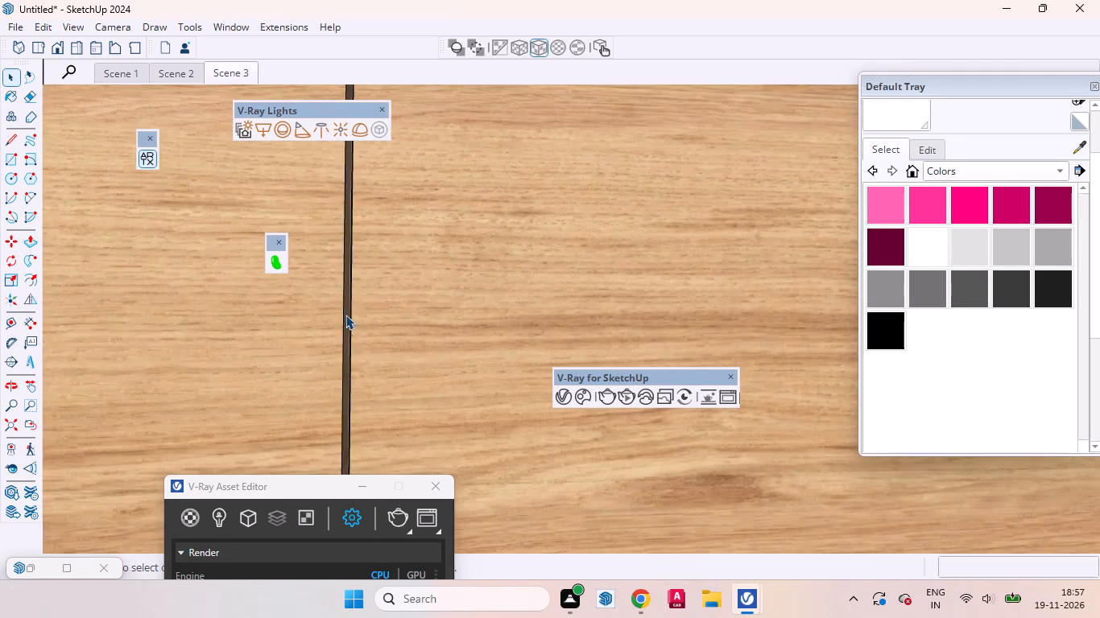
scroll(345, 315, "down", 5)
key("p")
scroll(348, 314, "down", 20)
scroll(449, 344, "up", 1)
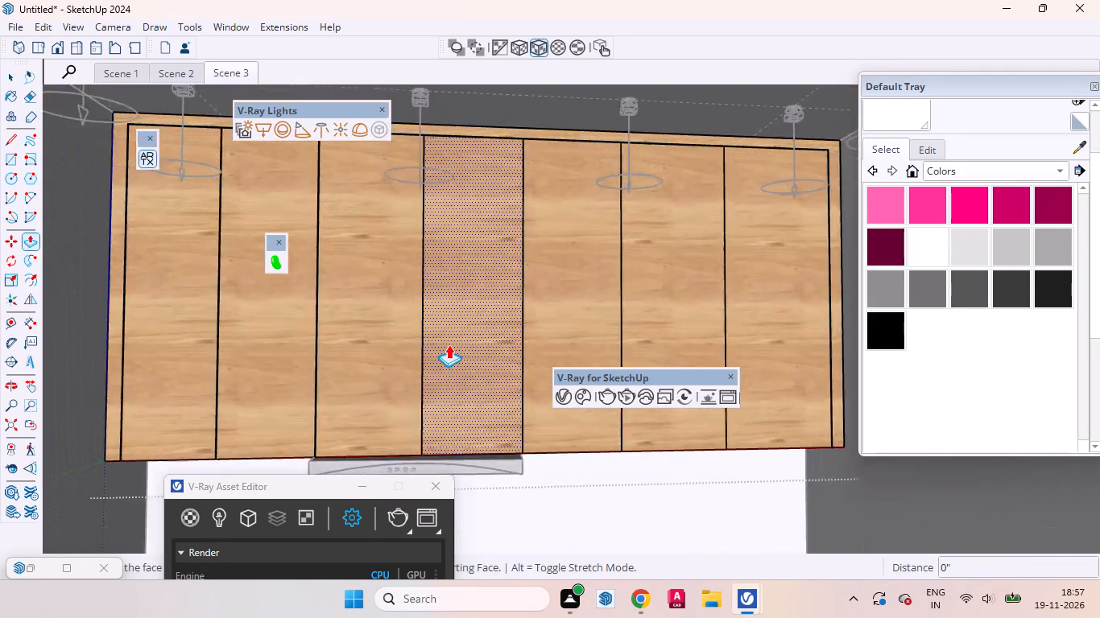
scroll(449, 344, "up", 20)
scroll(449, 344, "up", 9)
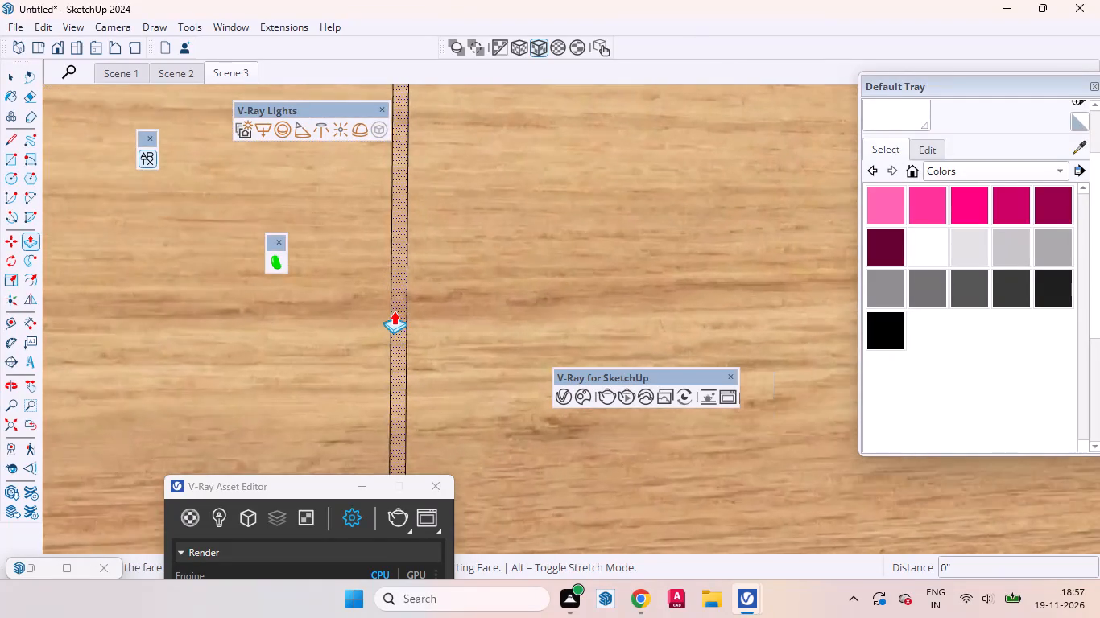
scroll(394, 311, "up", 2)
double_click(400, 301)
Push the gap strip between the fourth and fifth upper cabinet doors from the left inward by the same 18 mm.
scroll(374, 333, "down", 20)
scroll(374, 333, "down", 3)
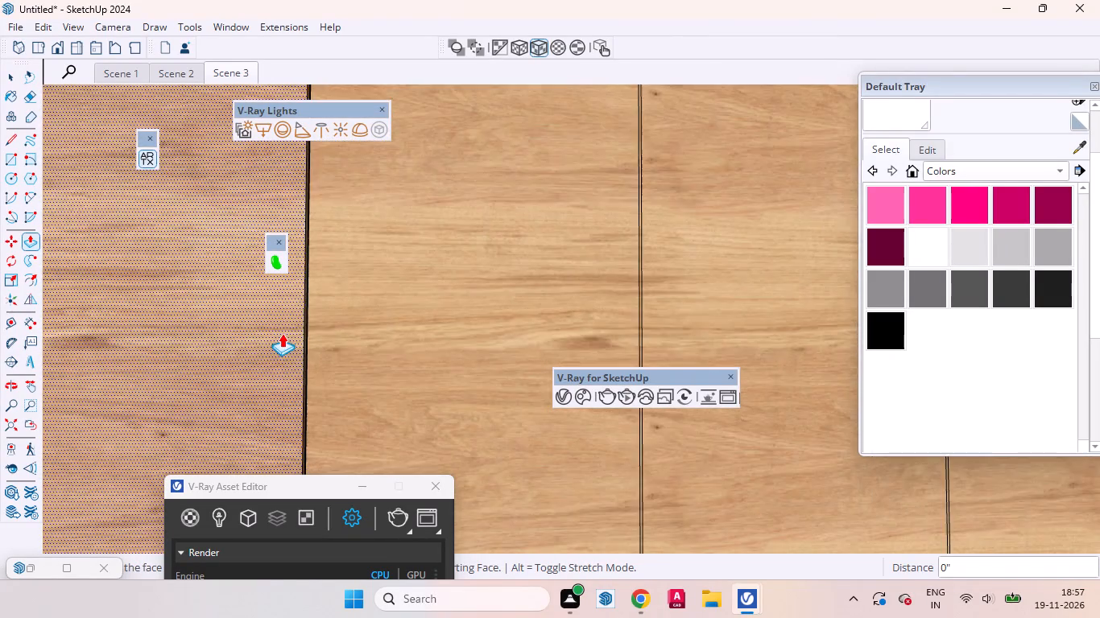
scroll(282, 333, "down", 9)
scroll(436, 341, "up", 18)
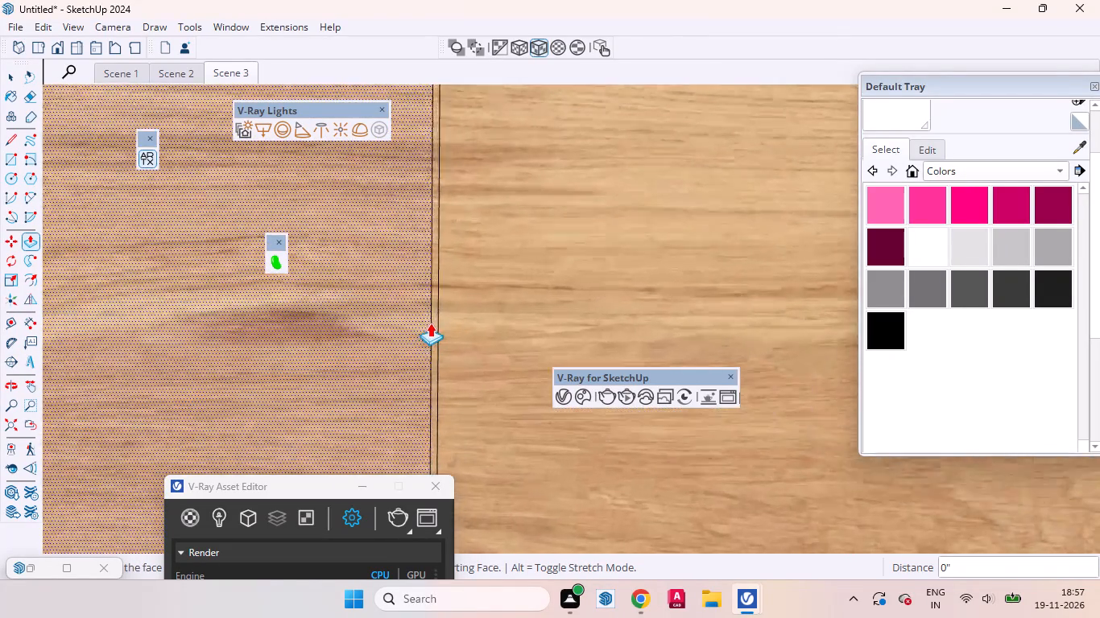
scroll(430, 323, "up", 6)
double_click(436, 313)
Push the gap strip between the last two upper cabinet doors on the right inward by the same 18 mm.
scroll(405, 332, "down", 13)
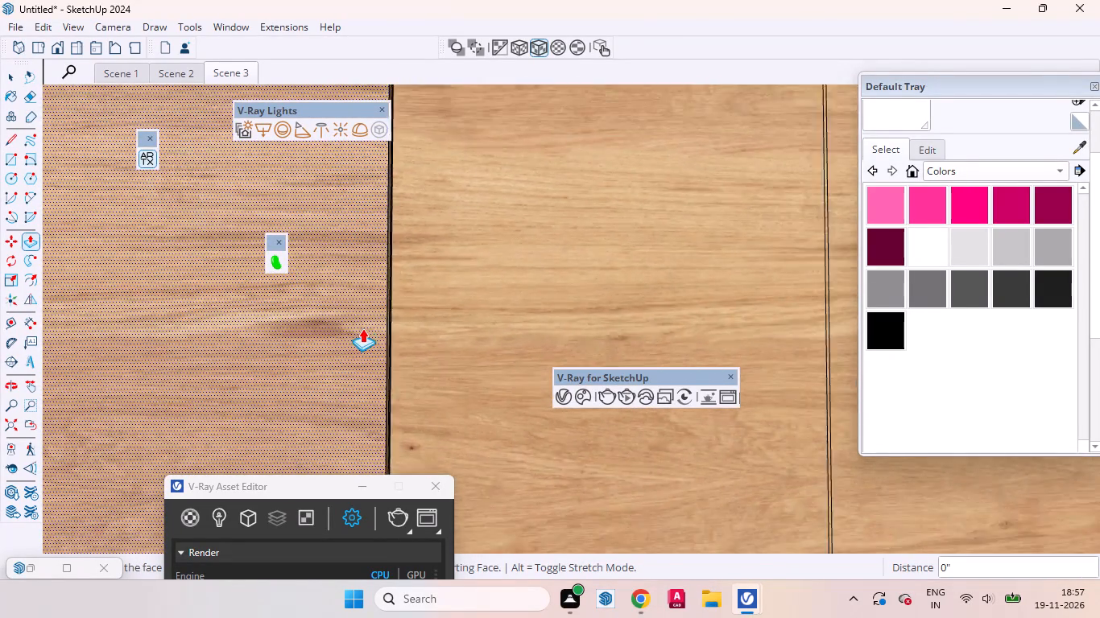
scroll(362, 328, "down", 20)
scroll(362, 328, "down", 5)
scroll(460, 360, "up", 4)
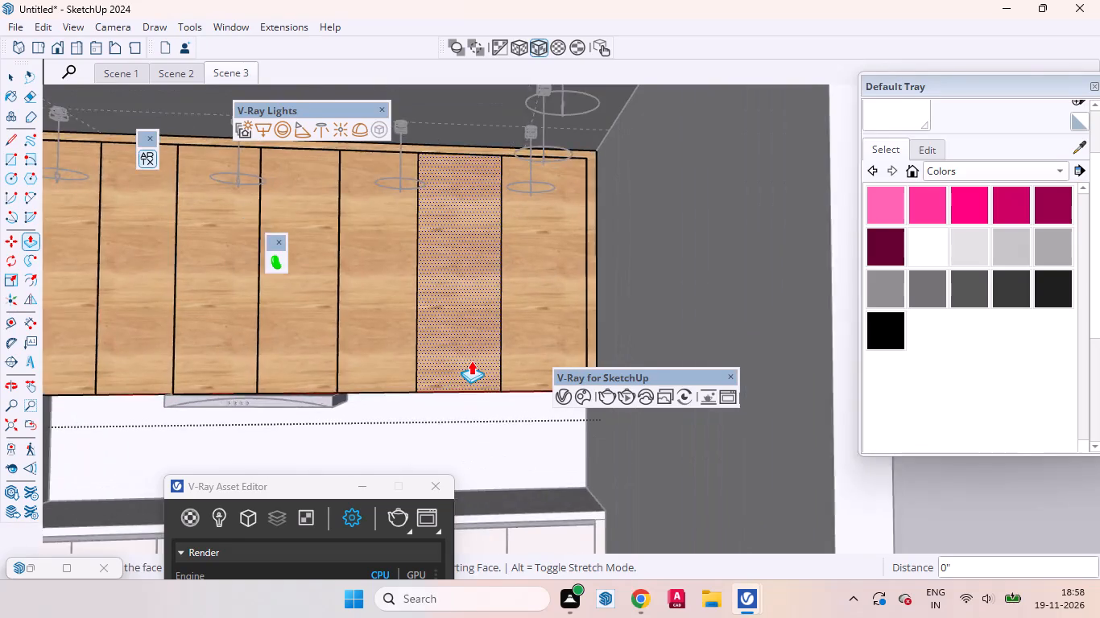
scroll(471, 360, "up", 2)
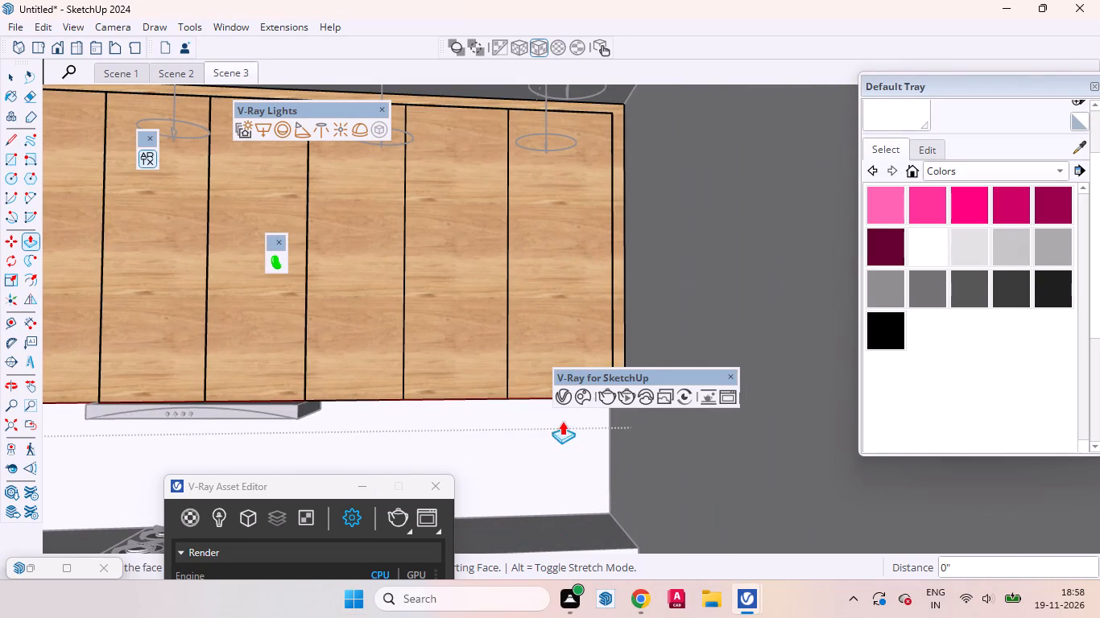
scroll(548, 257, "up", 11)
scroll(420, 201, "up", 9)
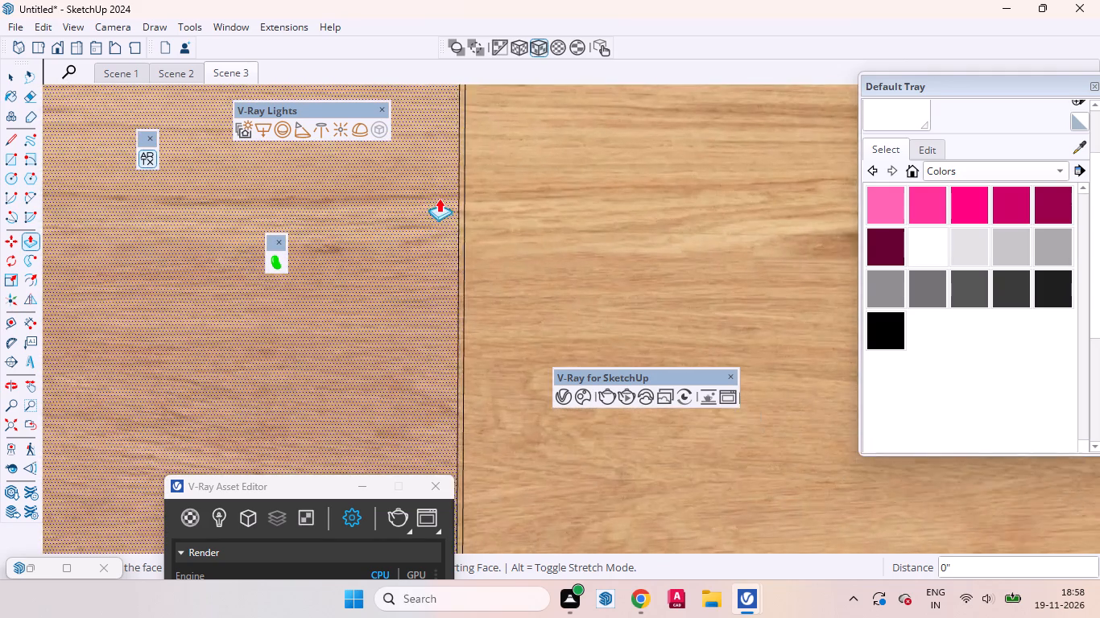
scroll(439, 198, "up", 10)
double_click(454, 199)
Push the remaining gap strip, between the fifth and sixth upper cabinet doors, inward by the same 18 mm.
scroll(581, 200, "down", 4)
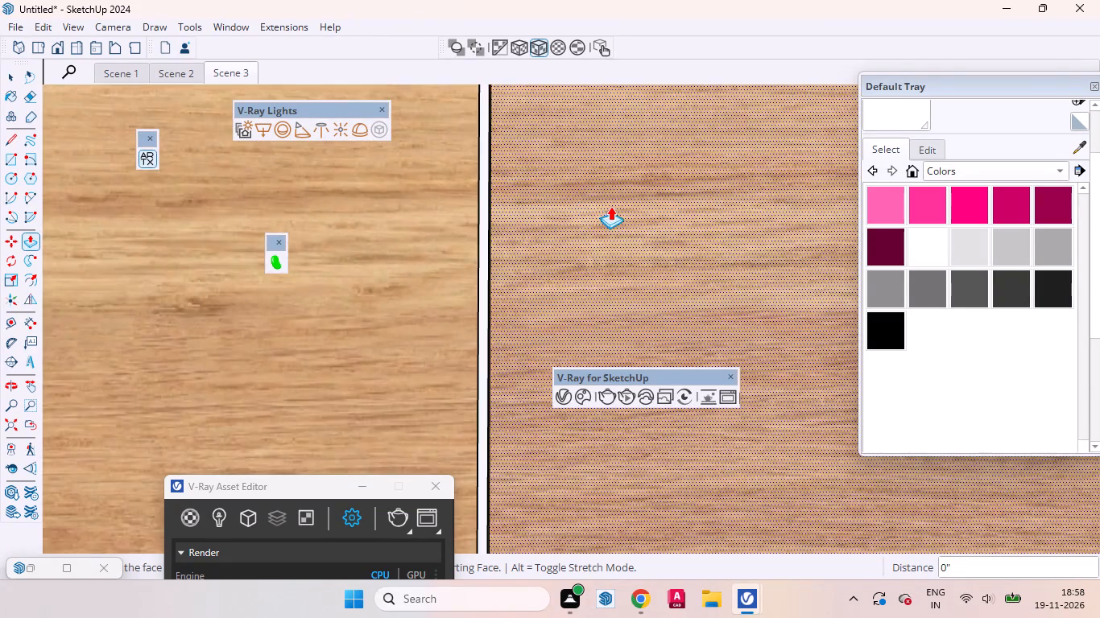
scroll(610, 206, "down", 20)
scroll(610, 206, "down", 3)
scroll(457, 253, "up", 2)
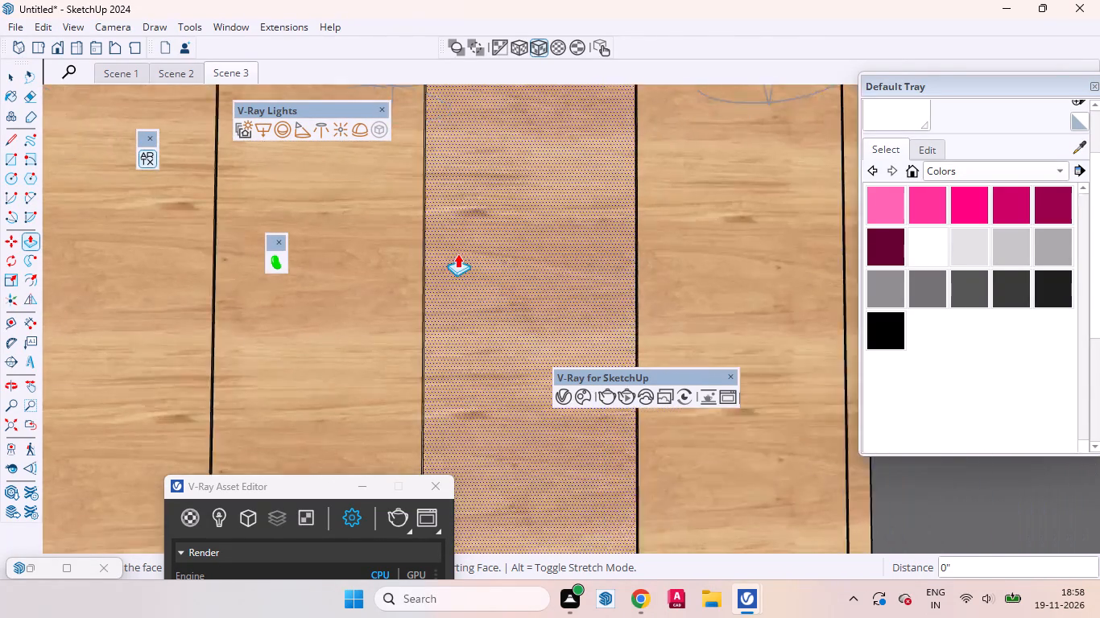
scroll(457, 253, "up", 20)
scroll(457, 253, "up", 2)
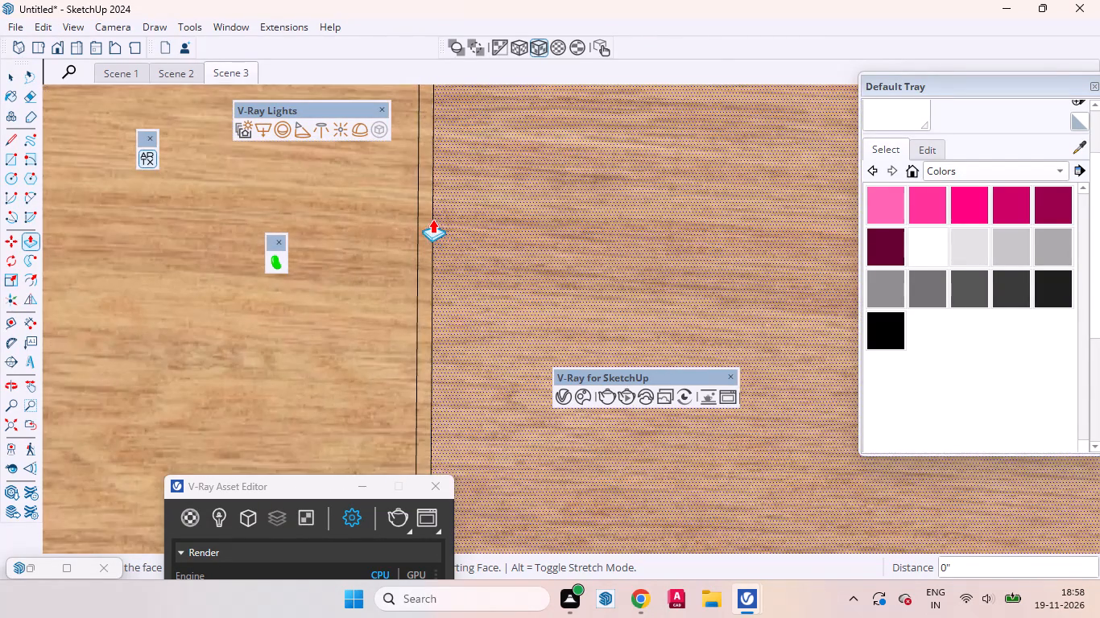
scroll(431, 219, "up", 3)
double_click(429, 219)
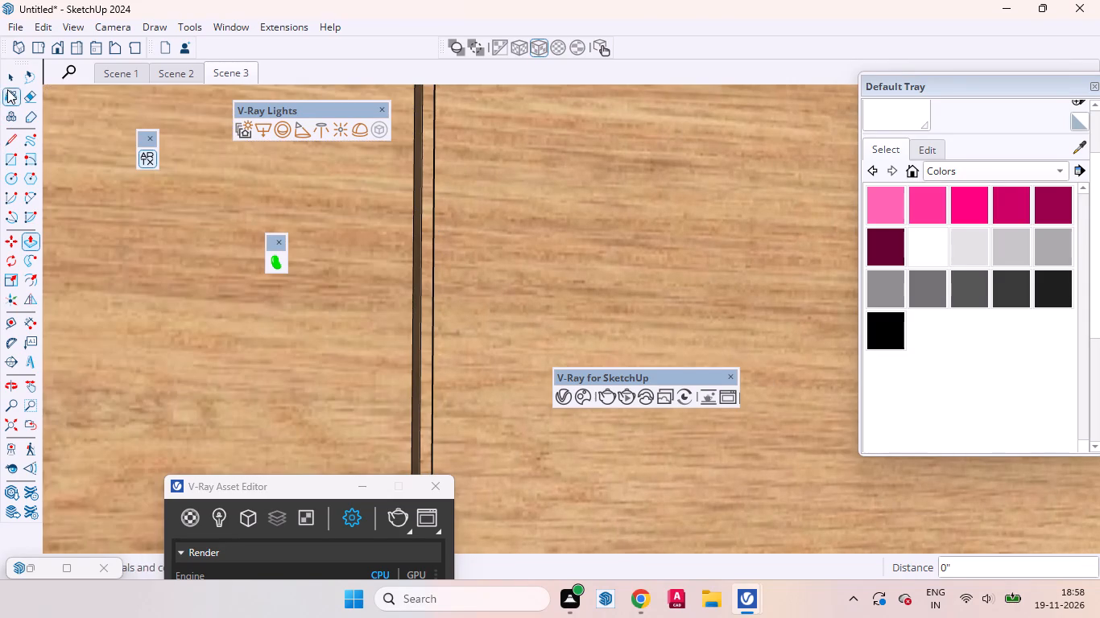
left_click(6, 81)
Return to the Scene 3 view and leave the upper cabinet's group editing.
left_click(225, 80)
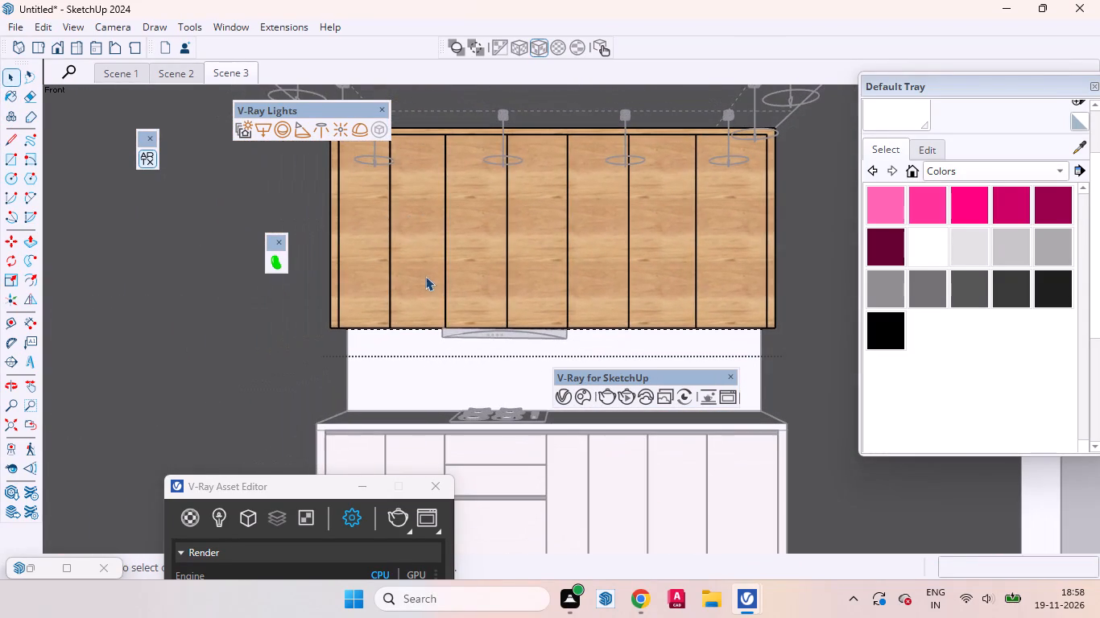
scroll(440, 283, "down", 7)
left_click(678, 306)
Examine the cooktop and counter below the hood up close, and return to the Scene 3 view.
scroll(472, 338, "up", 4)
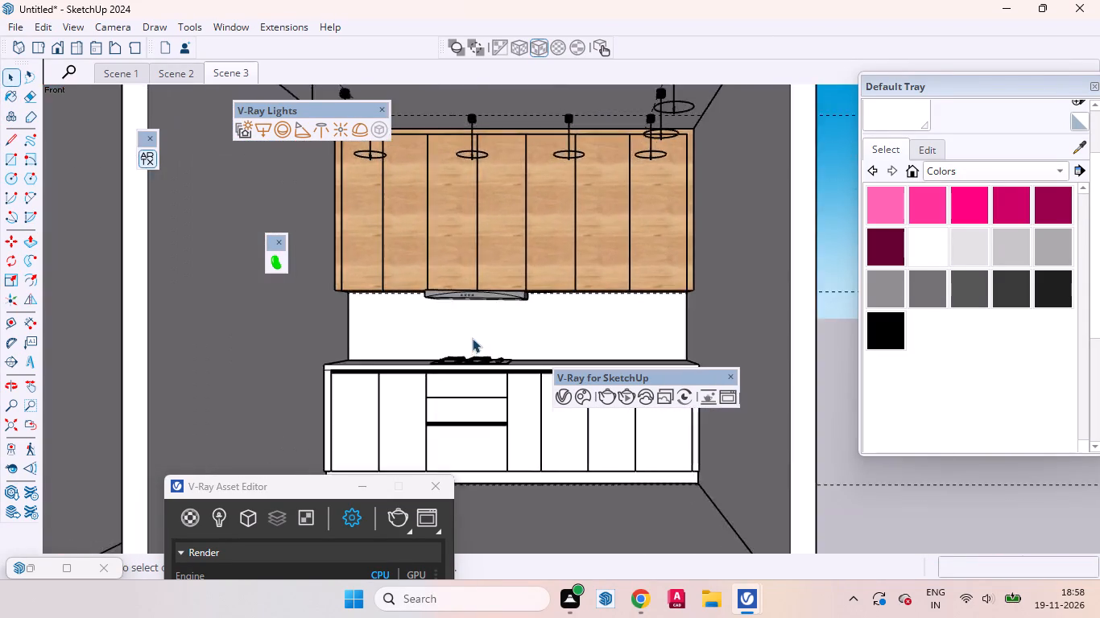
scroll(472, 338, "up", 4)
middle_click_drag(474, 355, 505, 449)
scroll(475, 404, "up", 7)
left_click(468, 387)
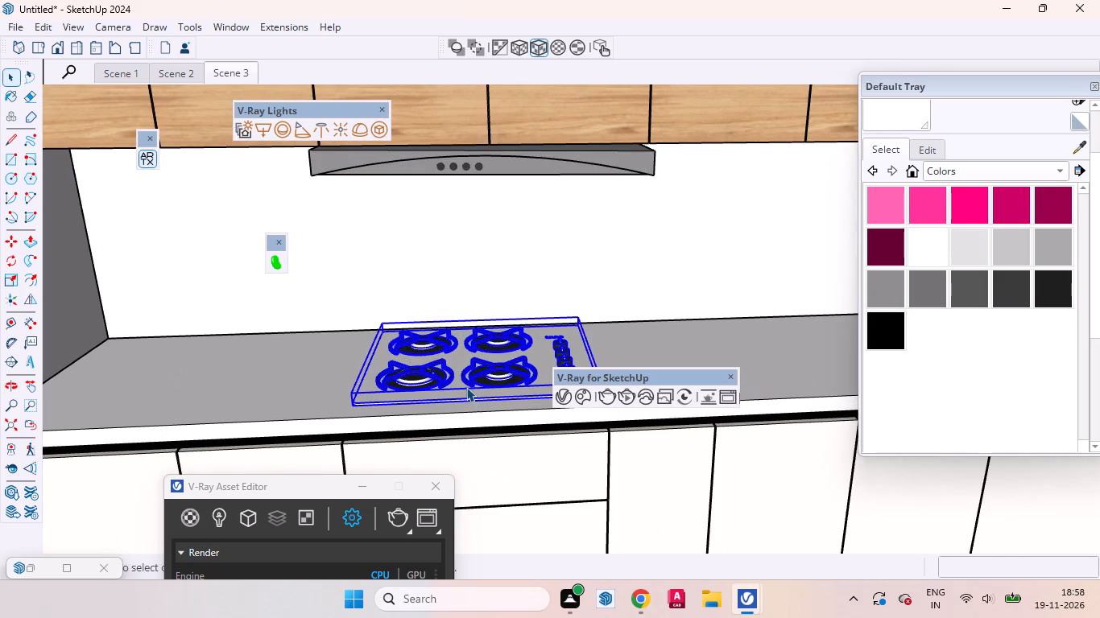
scroll(407, 336, "down", 20)
left_click(637, 307)
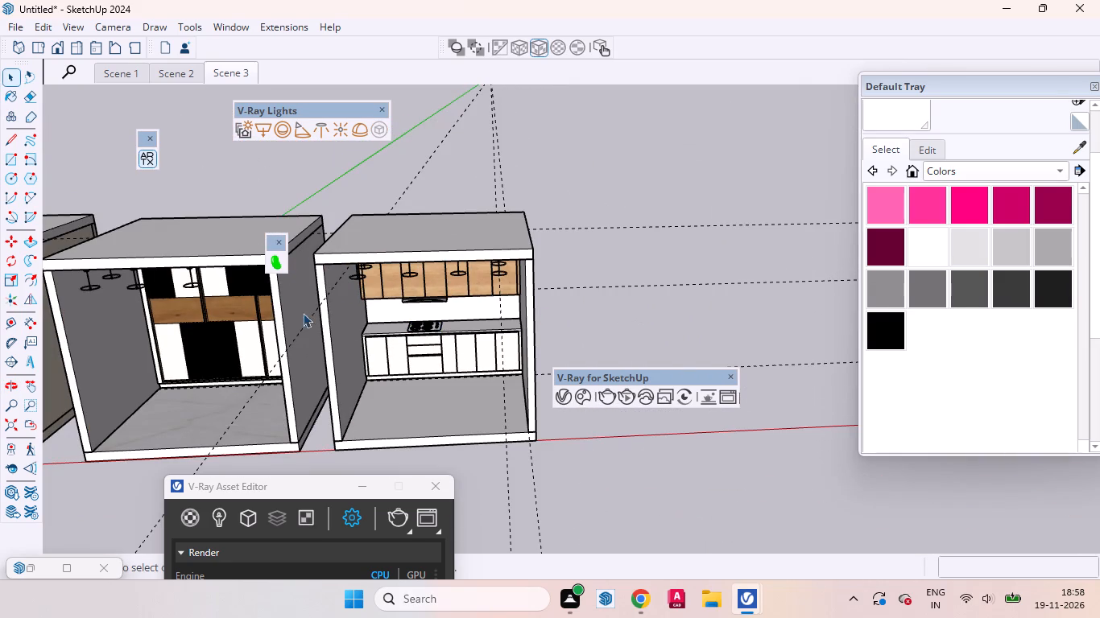
left_click(229, 74)
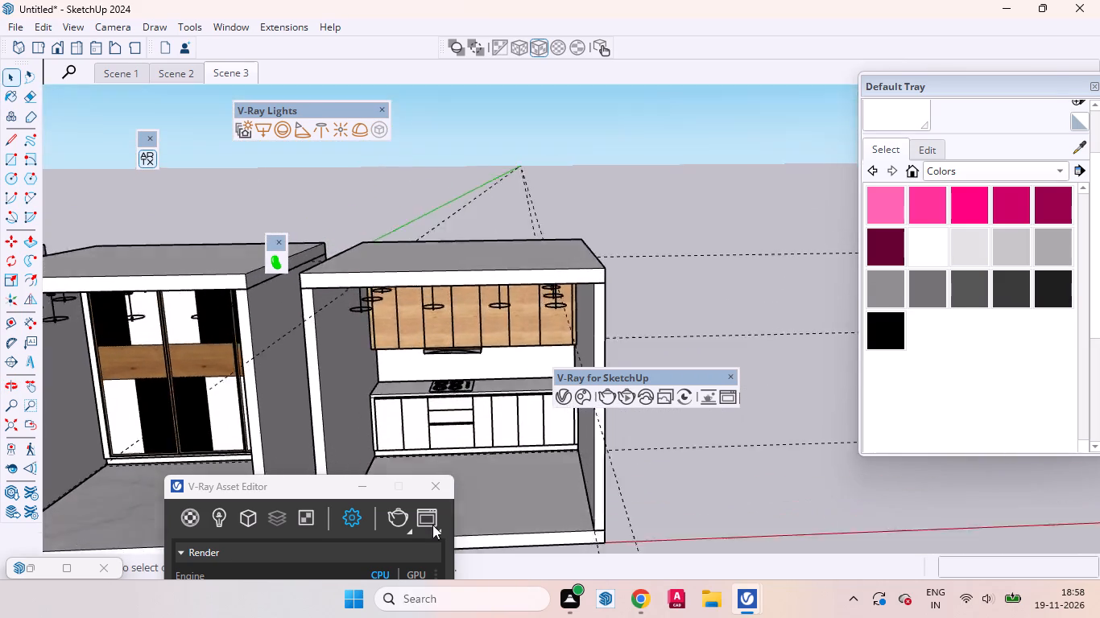
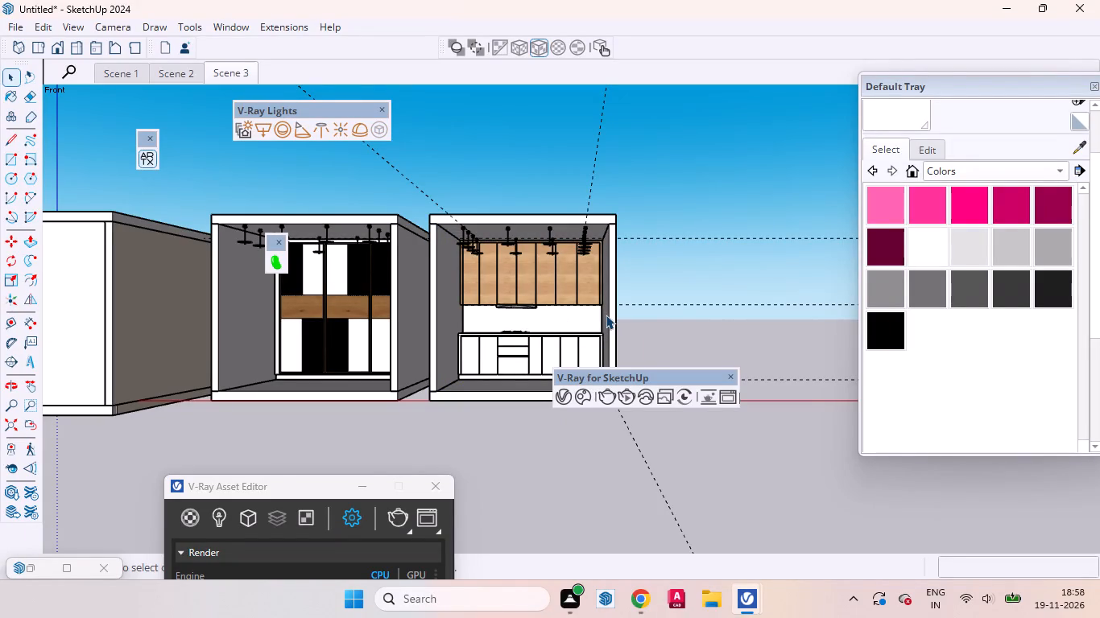
Examine the upper cabinet doors and the hood below them up close, and return to the Scene 3 view.
scroll(442, 274, "up", 2)
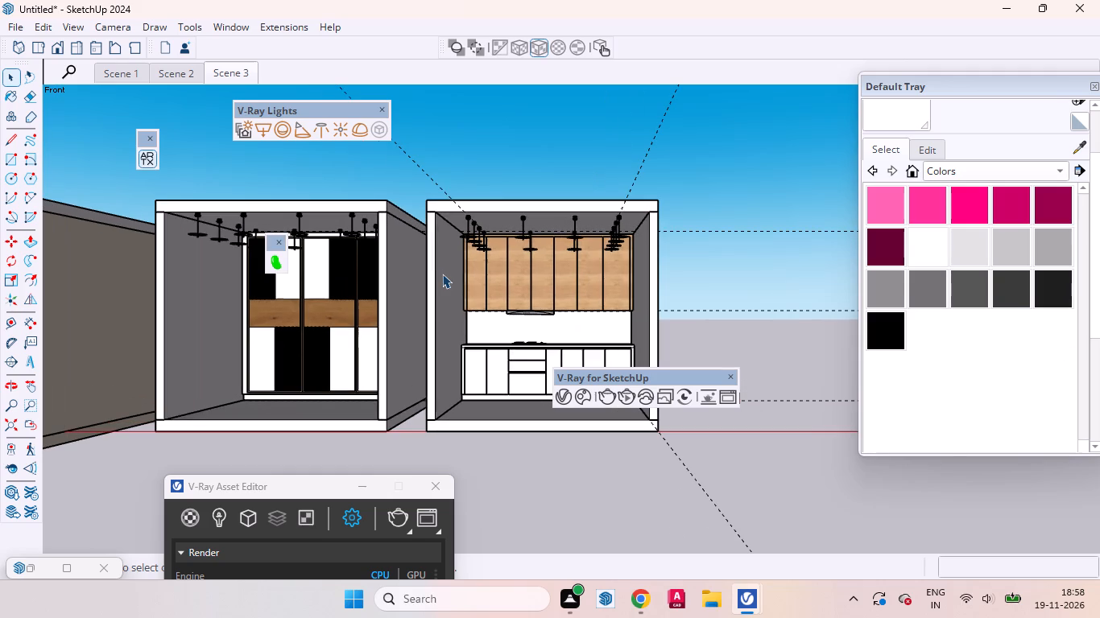
left_click(230, 77)
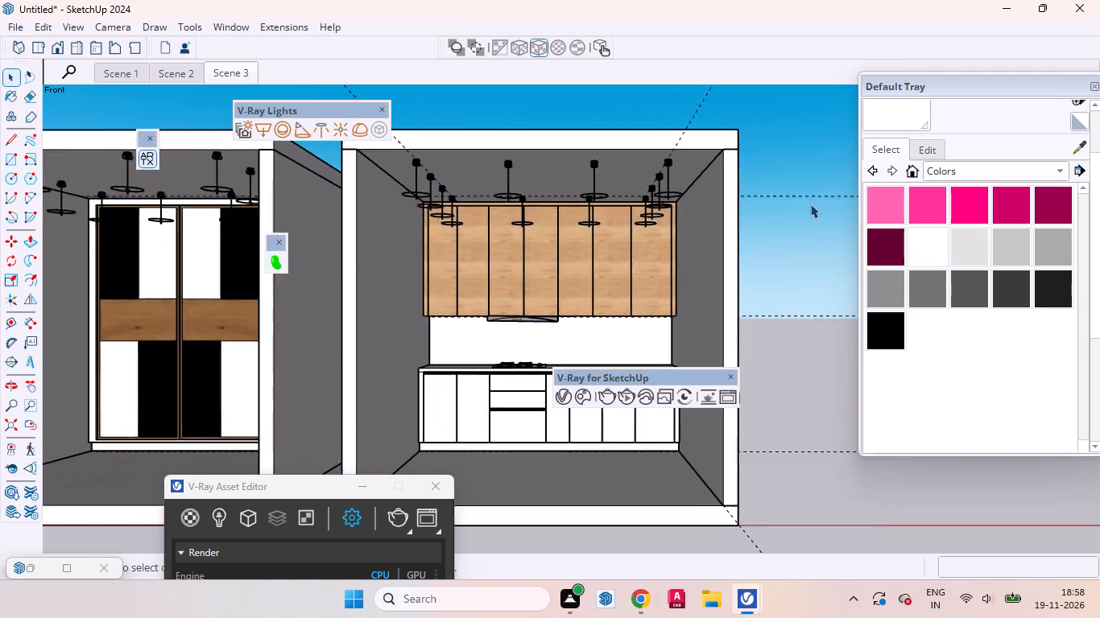
scroll(496, 153, "up", 1)
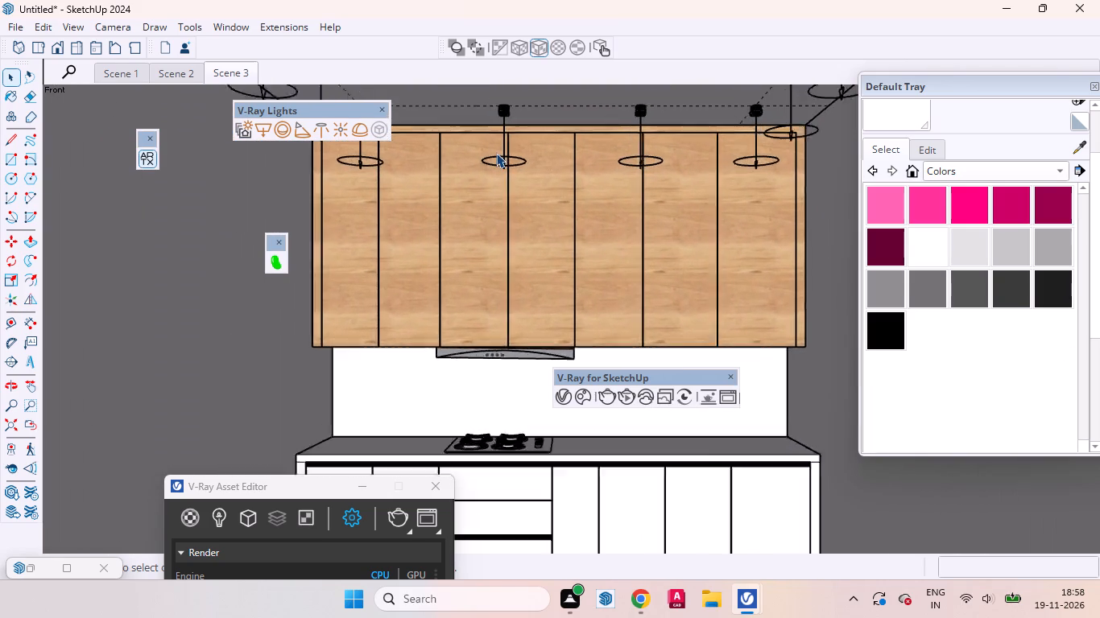
scroll(496, 153, "up", 2)
scroll(595, 171, "down", 2)
scroll(595, 175, "up", 1)
scroll(424, 318, "up", 3)
scroll(387, 257, "down", 3)
scroll(479, 311, "down", 1)
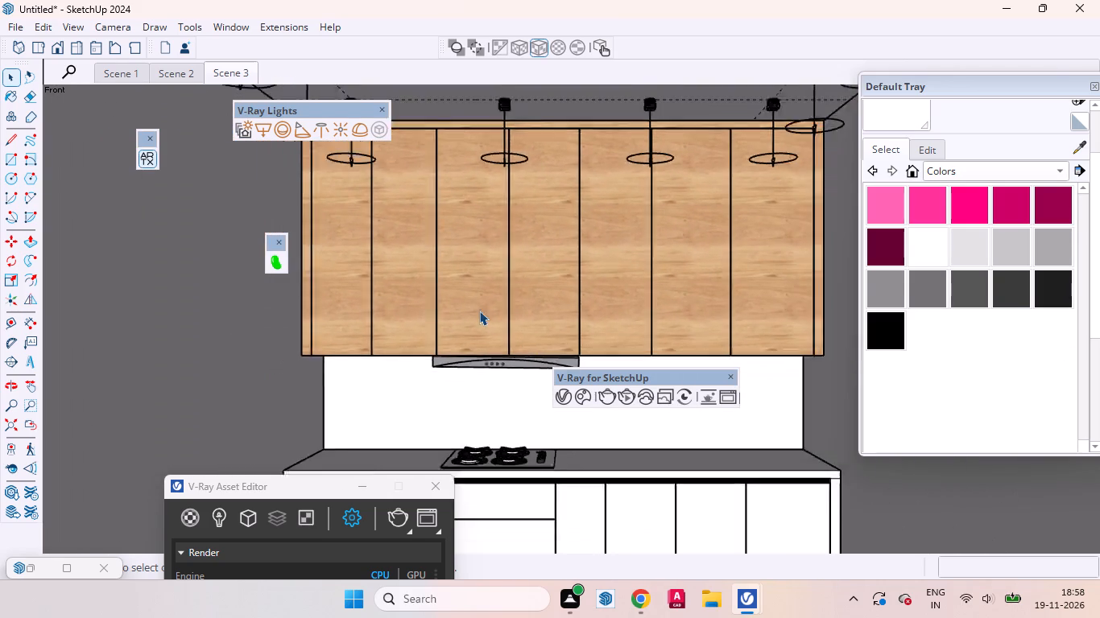
scroll(479, 311, "down", 3)
left_click(234, 77)
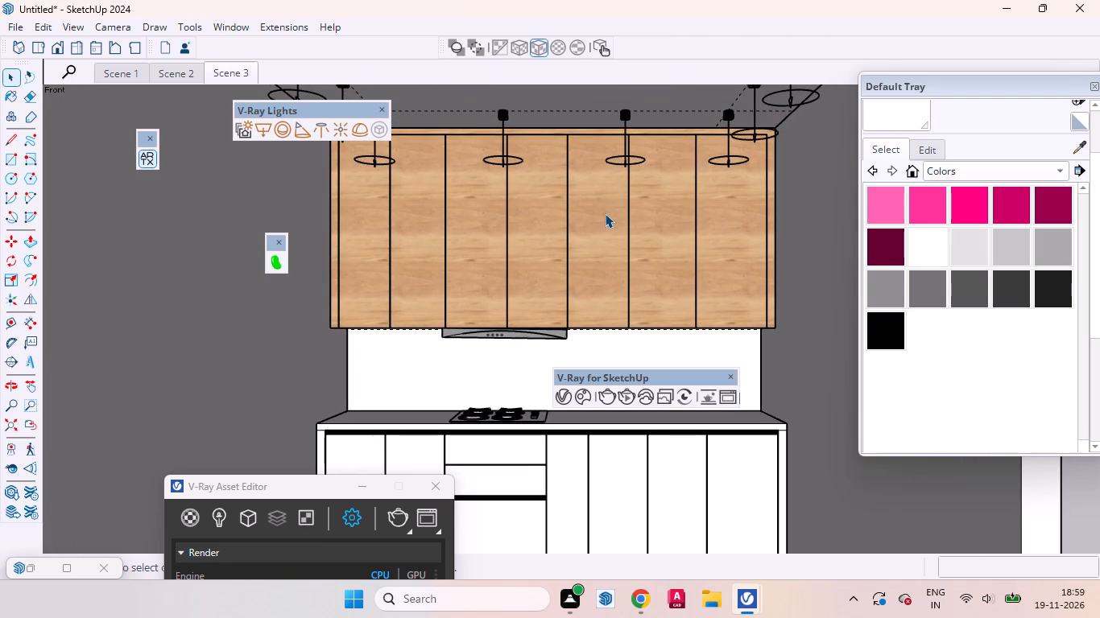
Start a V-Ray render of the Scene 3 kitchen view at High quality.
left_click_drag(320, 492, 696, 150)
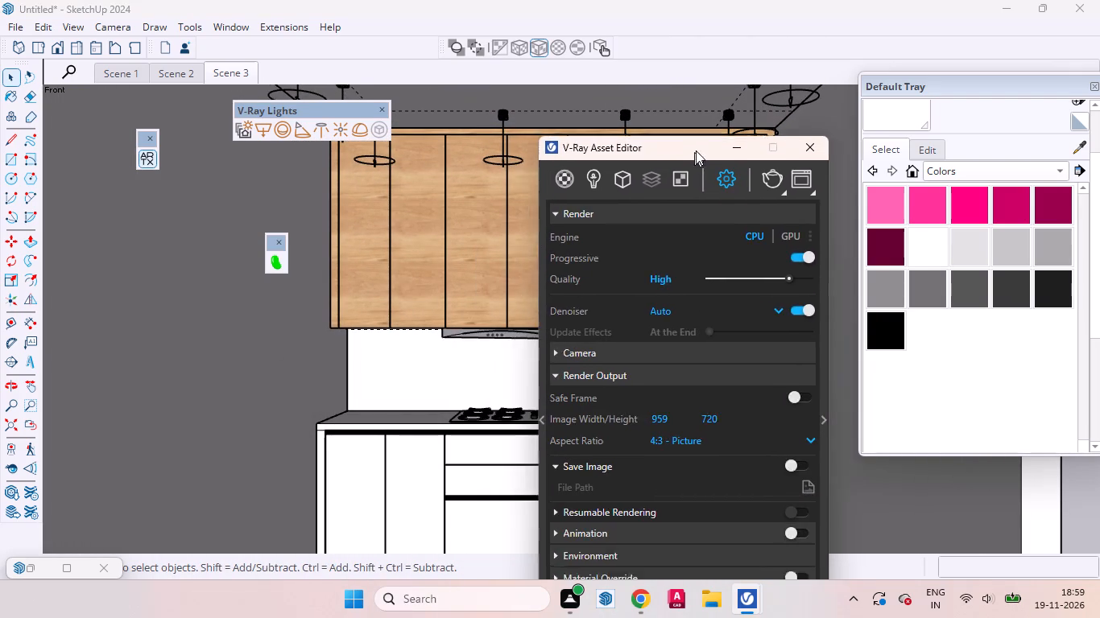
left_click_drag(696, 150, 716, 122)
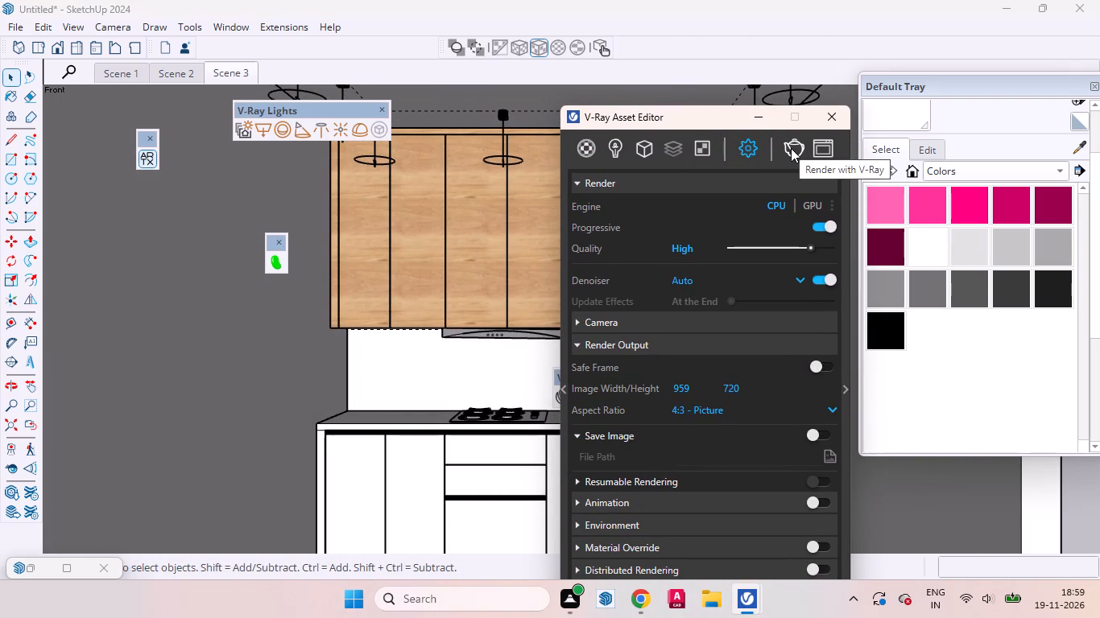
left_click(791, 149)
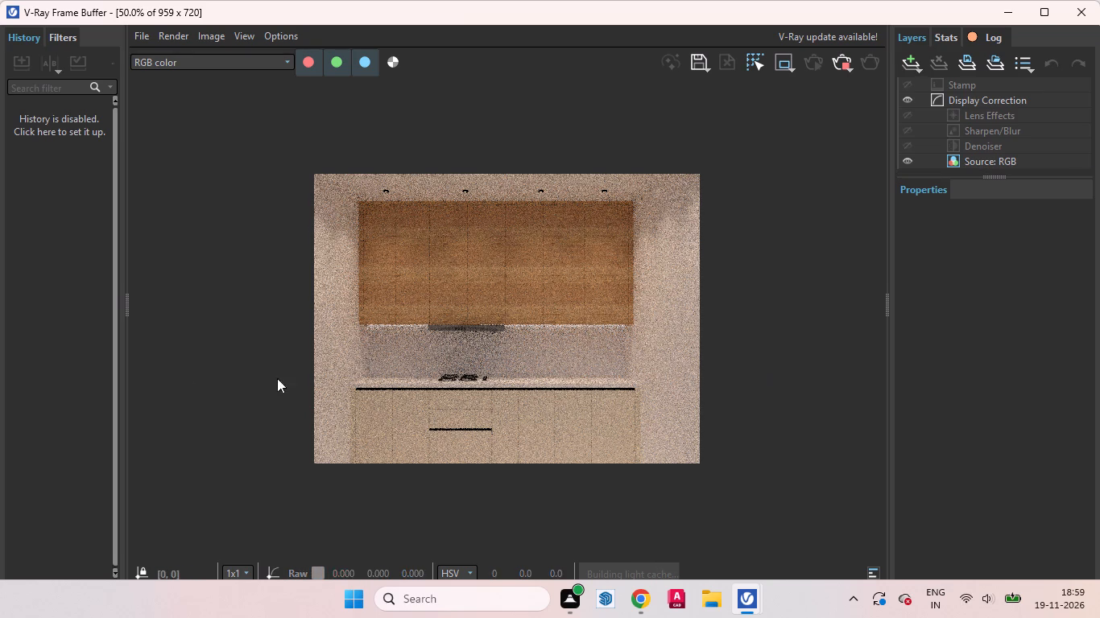
Examine the upper cabinet doors and the hood area in the running render, and stop the rendering.
scroll(391, 197, "up", 1)
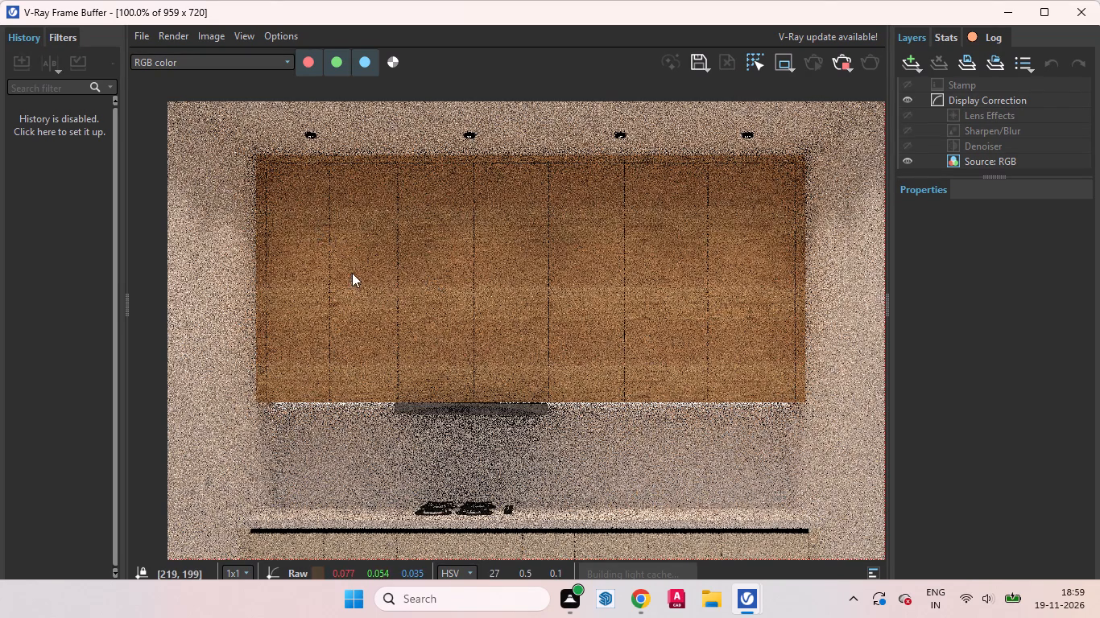
scroll(364, 291, "down", 1)
scroll(392, 291, "up", 2)
middle_click_drag(408, 309, 410, 307)
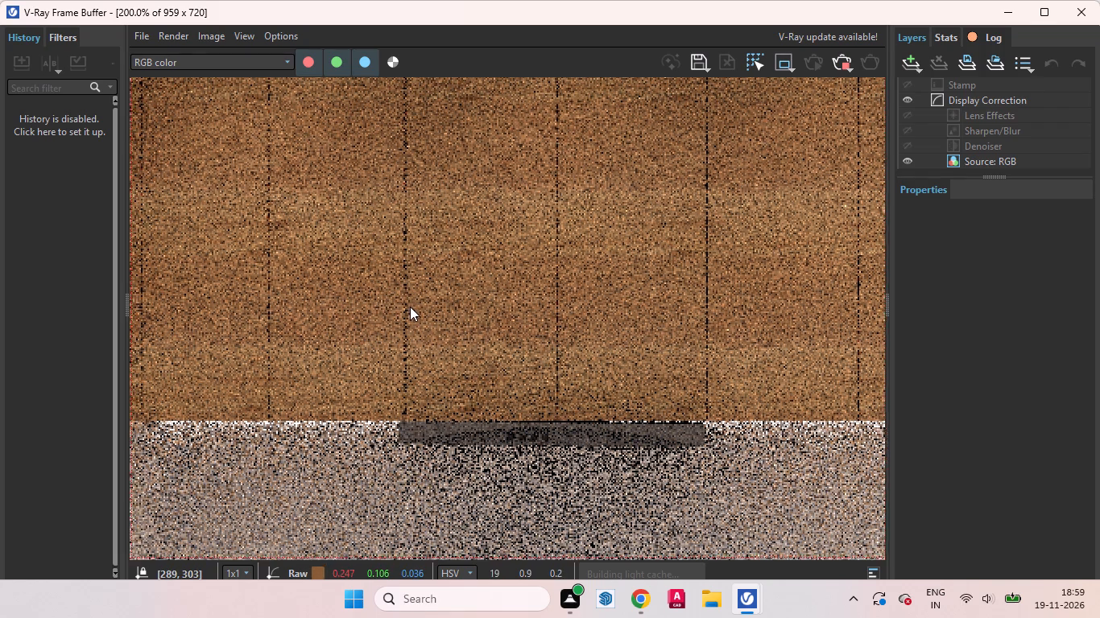
middle_click_drag(410, 307, 411, 243)
scroll(398, 260, "down", 2)
scroll(472, 324, "up", 2)
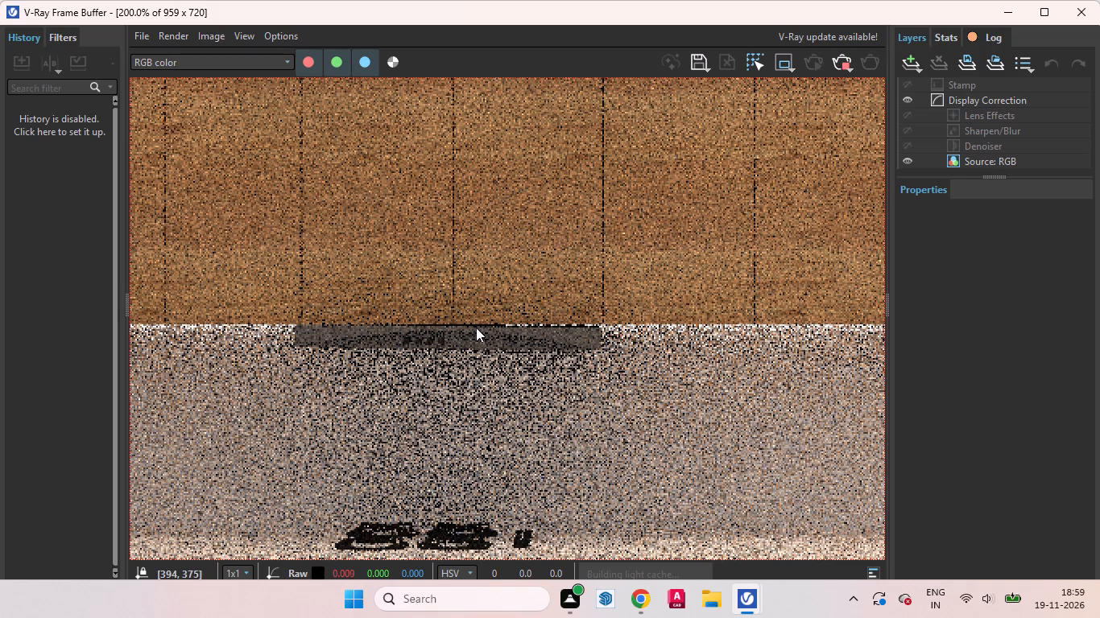
scroll(561, 340, "up", 2)
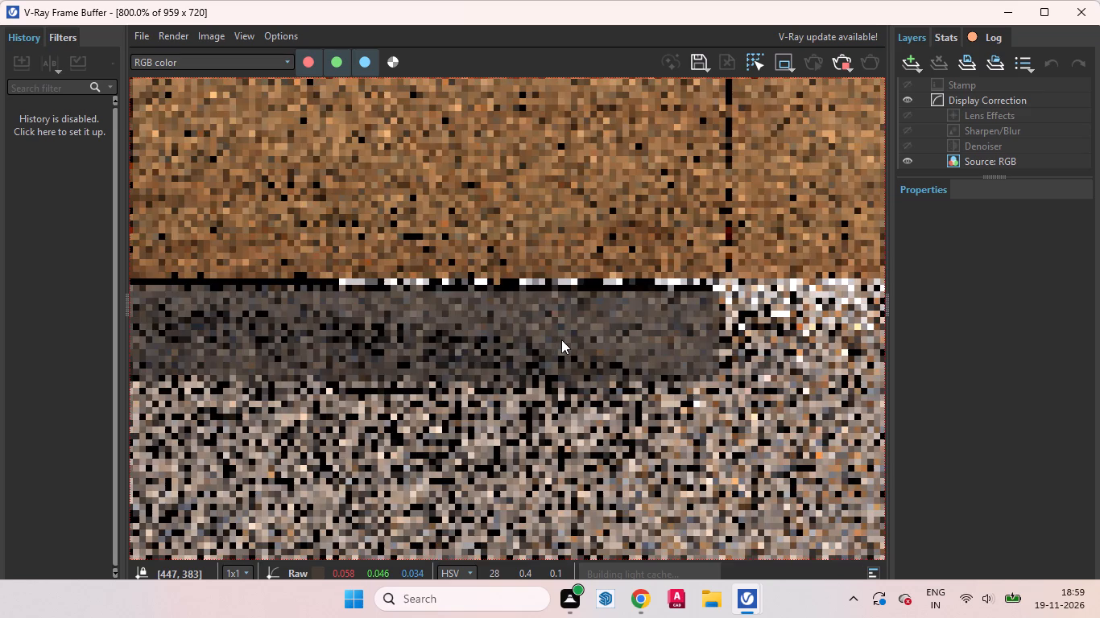
scroll(560, 341, "down", 2)
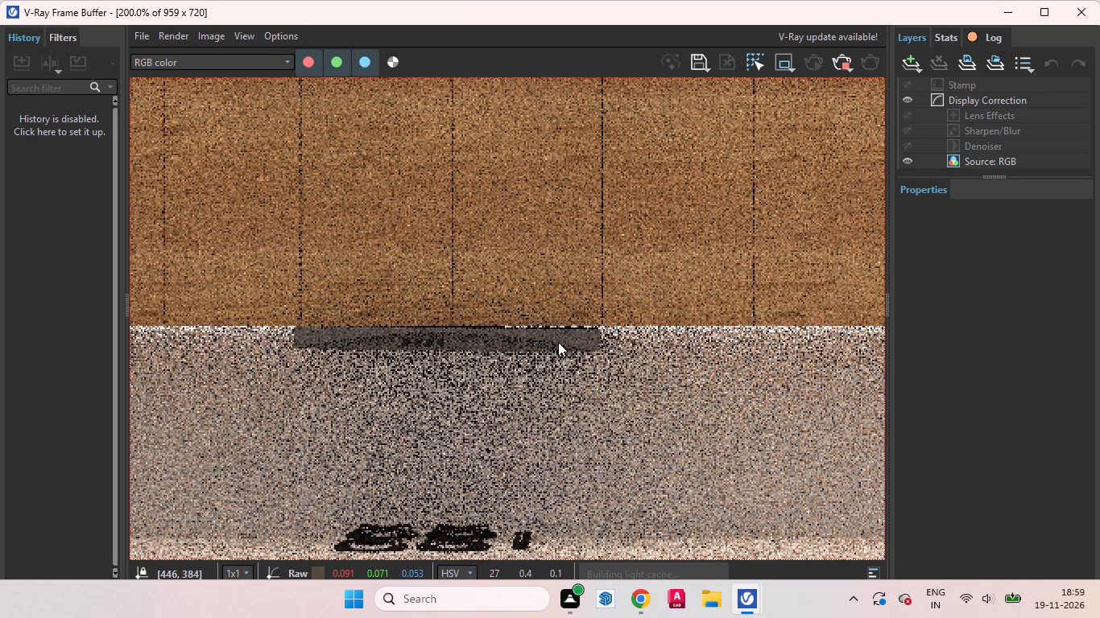
scroll(542, 343, "down", 1)
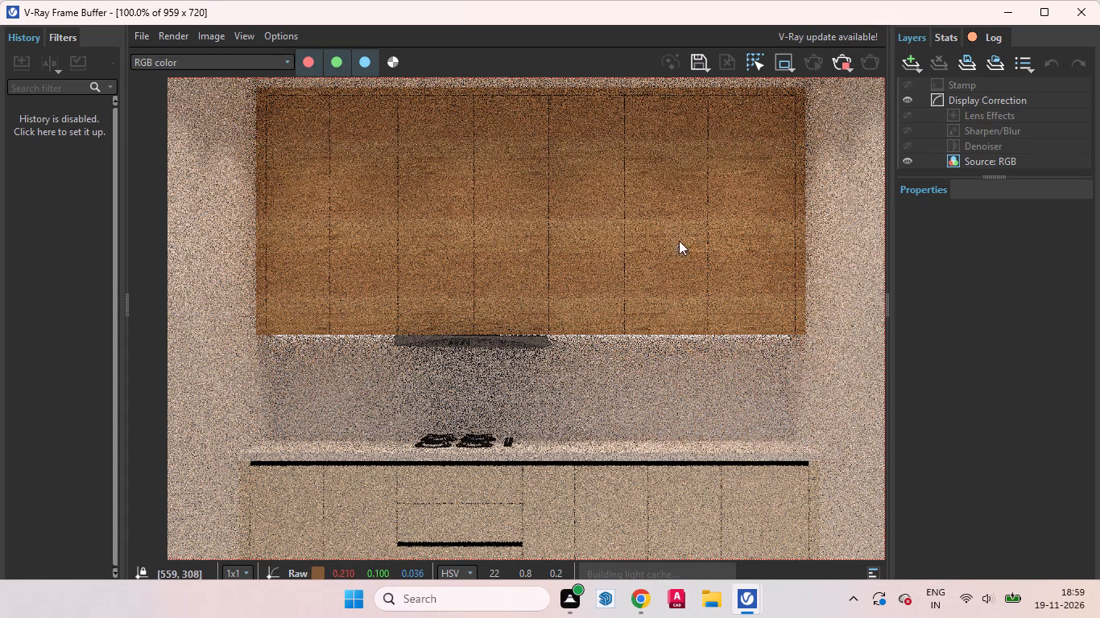
left_click(835, 60)
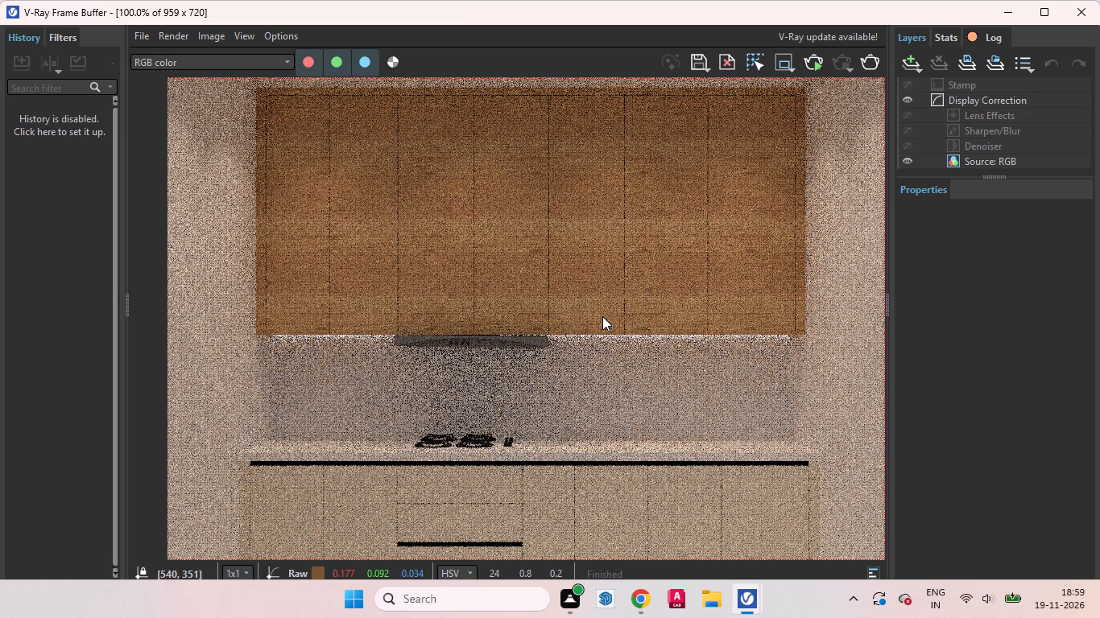
Inspect the junction between the hood and the upper cabinets in the stopped render, and return to the model.
scroll(527, 328, "up", 2)
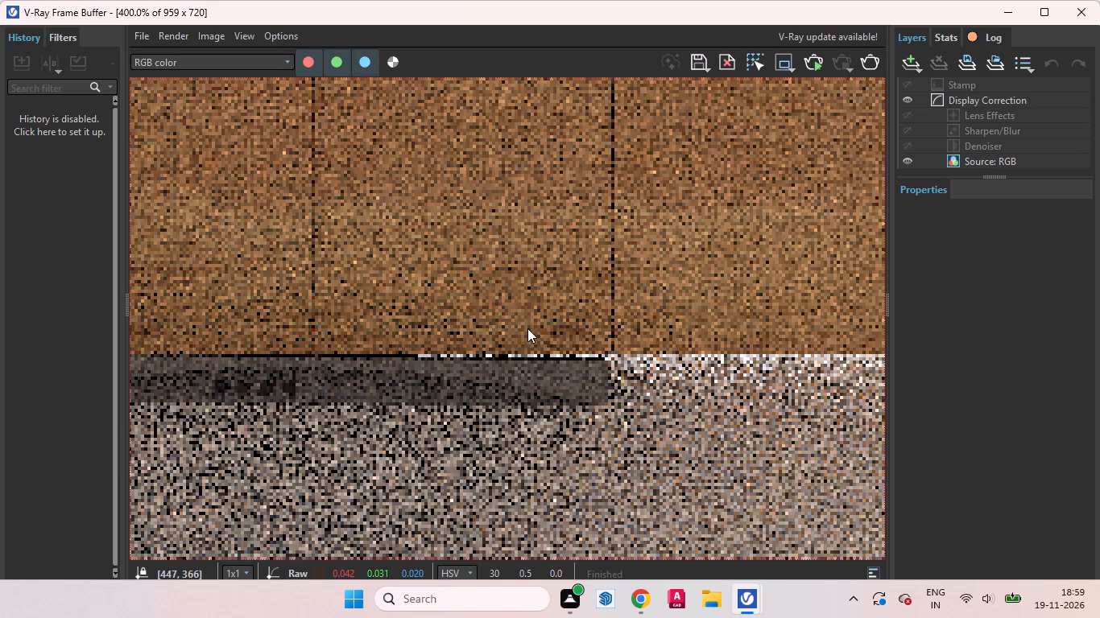
scroll(527, 329, "down", 2)
left_click_drag(527, 354, 523, 352)
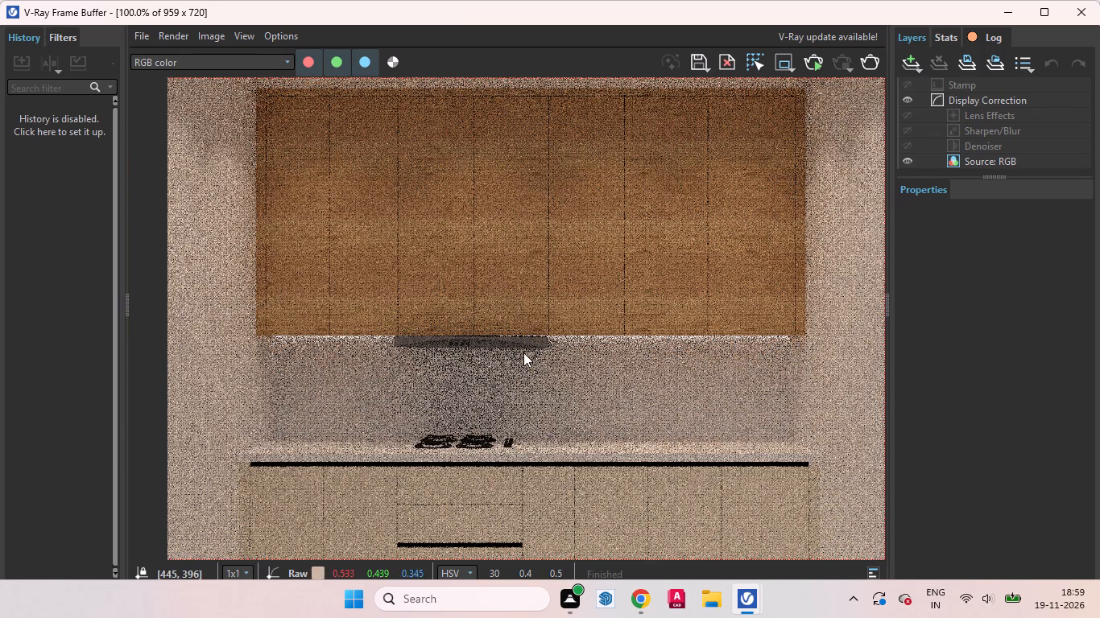
left_click_drag(523, 352, 473, 344)
scroll(458, 349, "down", 2)
scroll(470, 332, "up", 1)
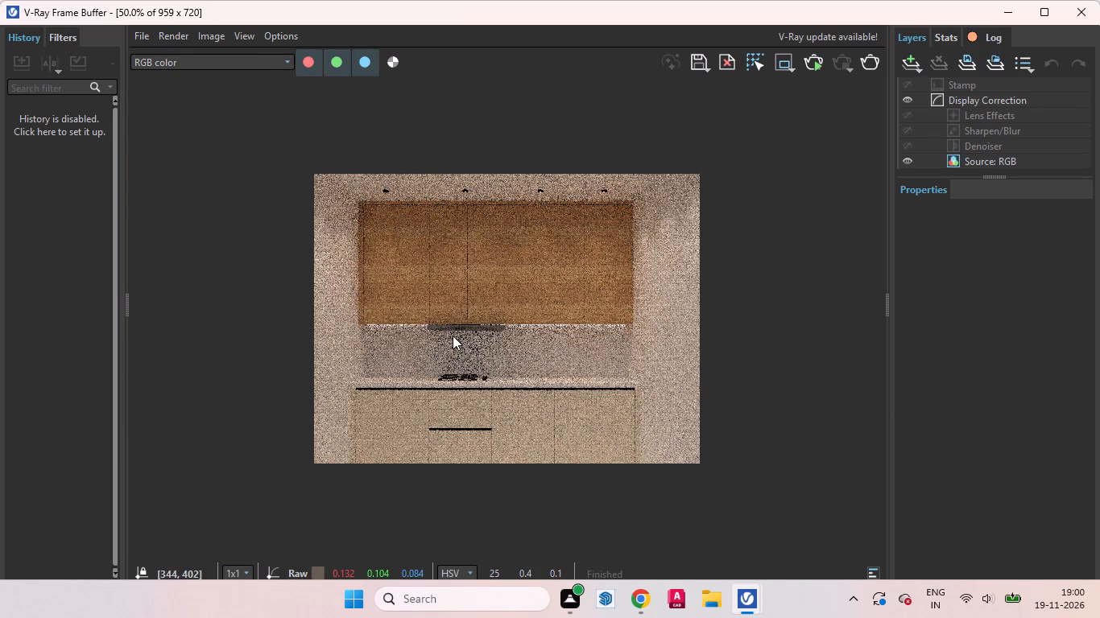
left_click(993, 10)
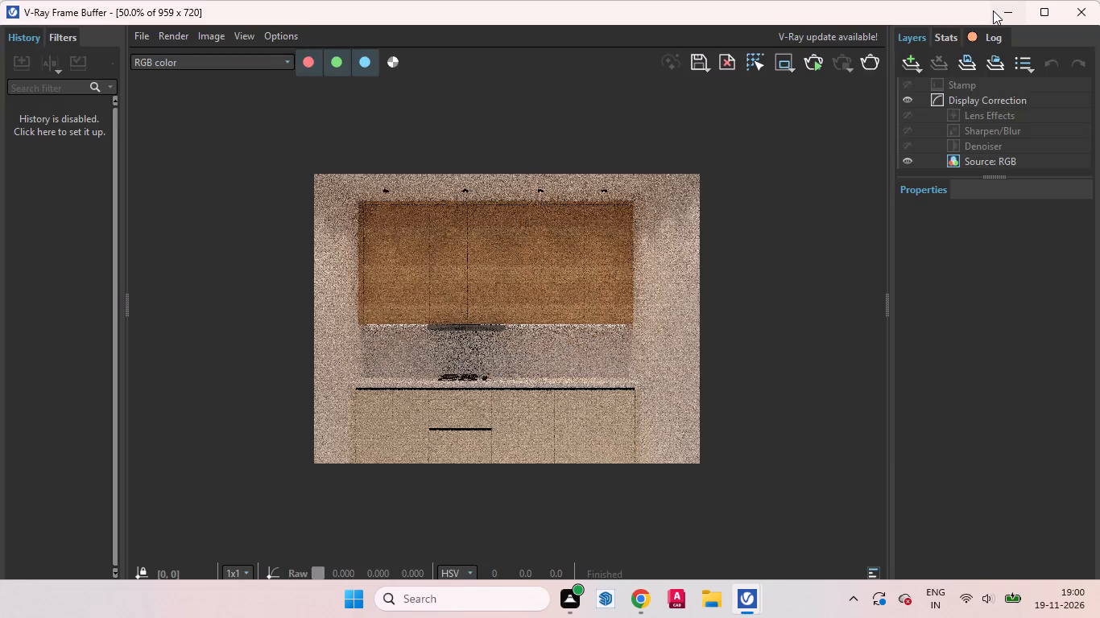
Select the hood under the upper cabinets, keeping the V-Ray settings window clear of it.
left_click_drag(699, 123, 801, 146)
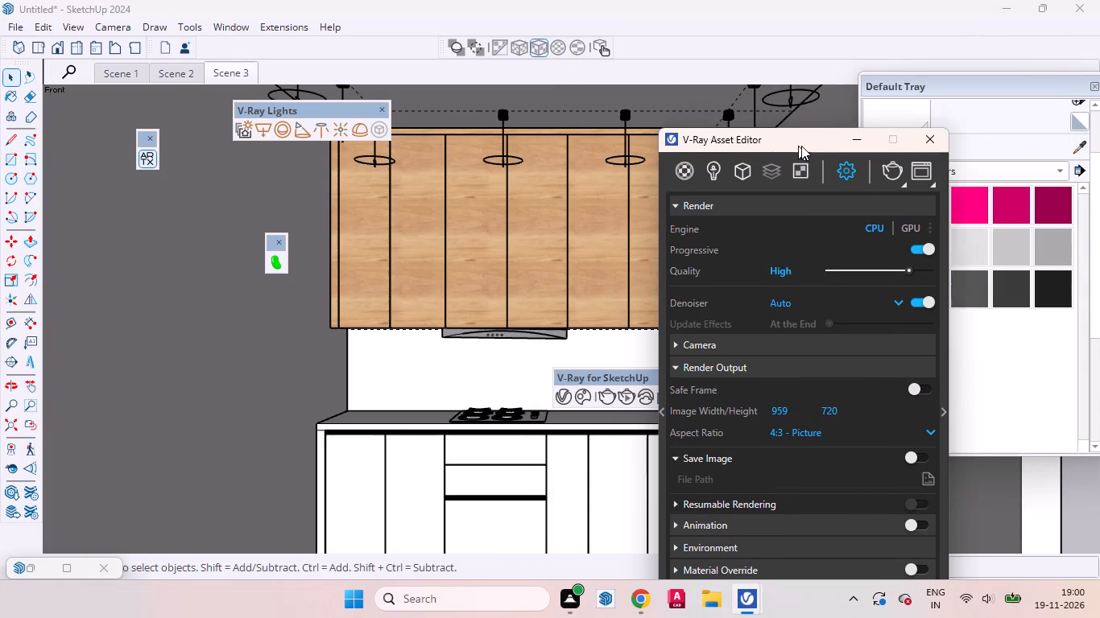
left_click_drag(801, 146, 880, 162)
scroll(564, 350, "up", 9)
left_click(554, 312)
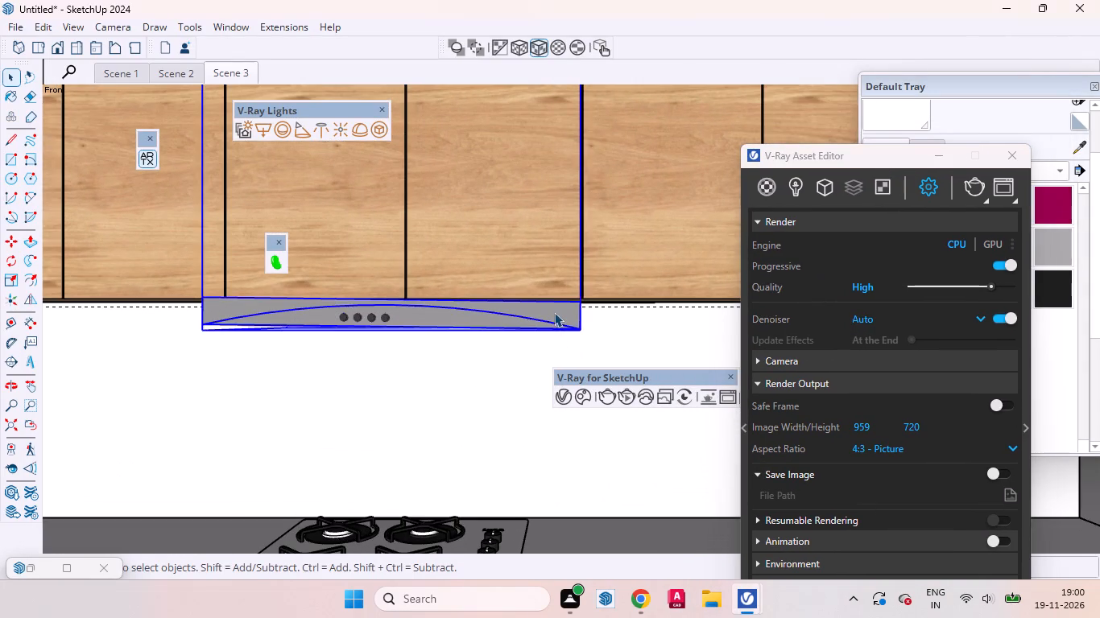
scroll(557, 309, "up", 3)
middle_click_drag(589, 280, 558, 352)
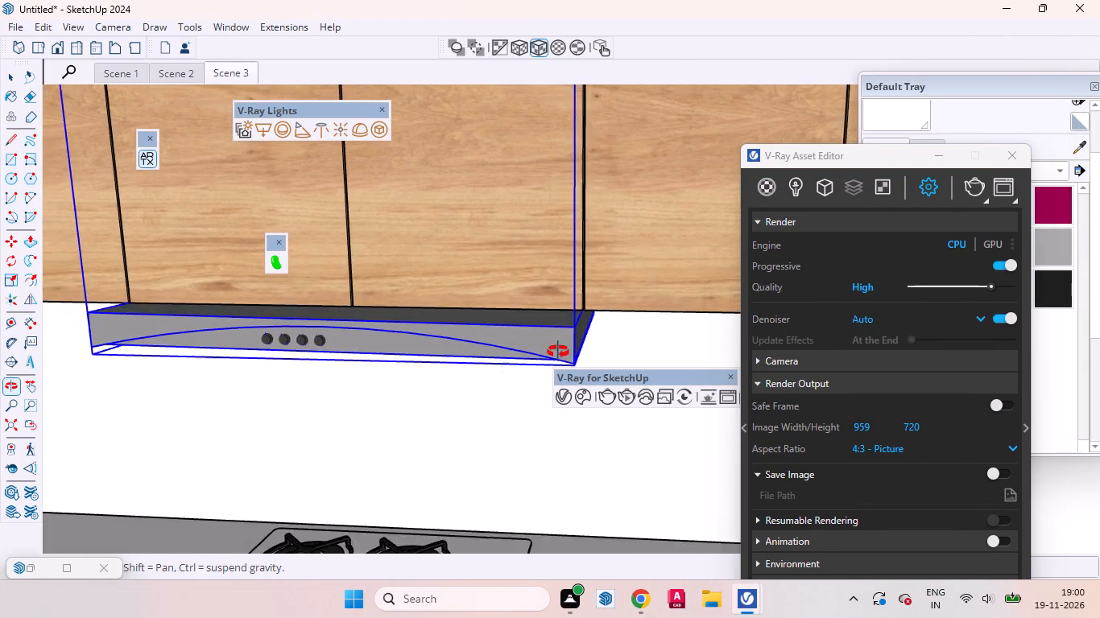
middle_click_drag(558, 352, 575, 307)
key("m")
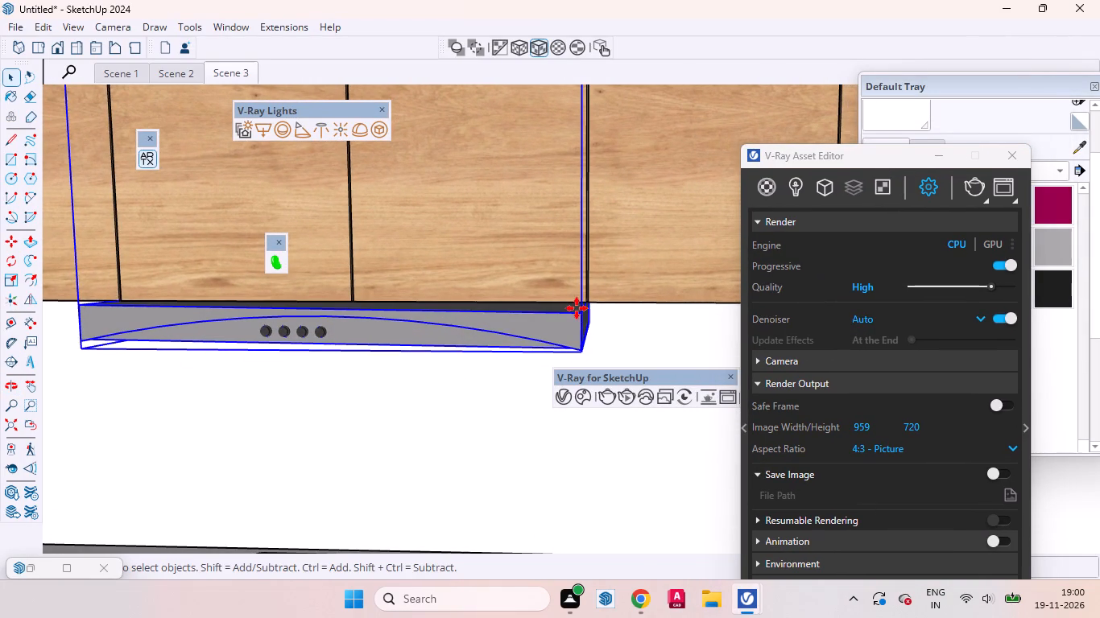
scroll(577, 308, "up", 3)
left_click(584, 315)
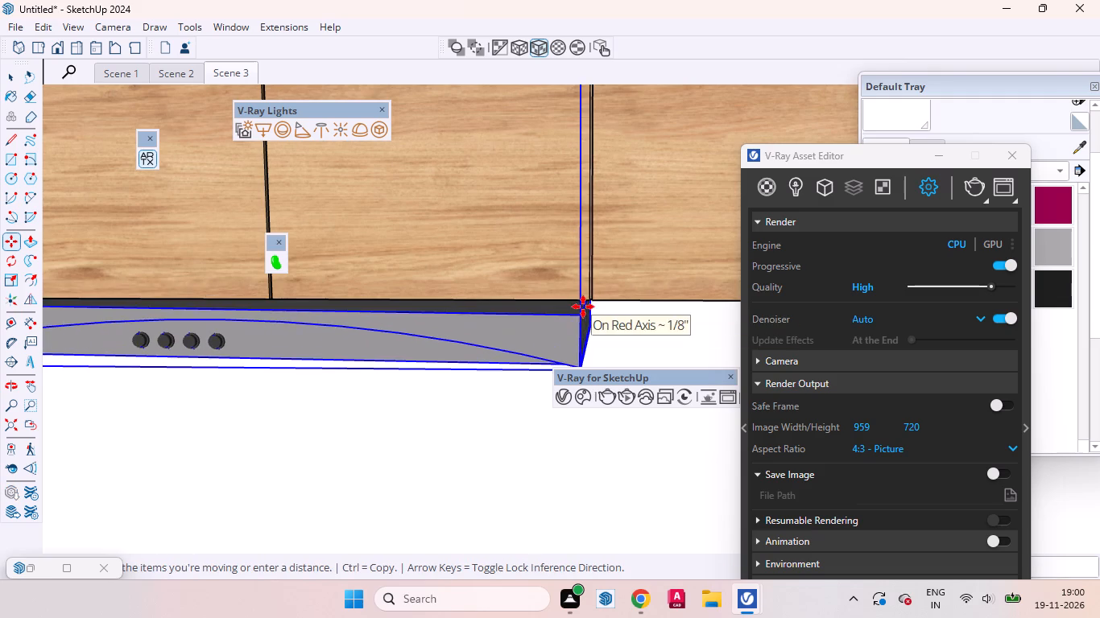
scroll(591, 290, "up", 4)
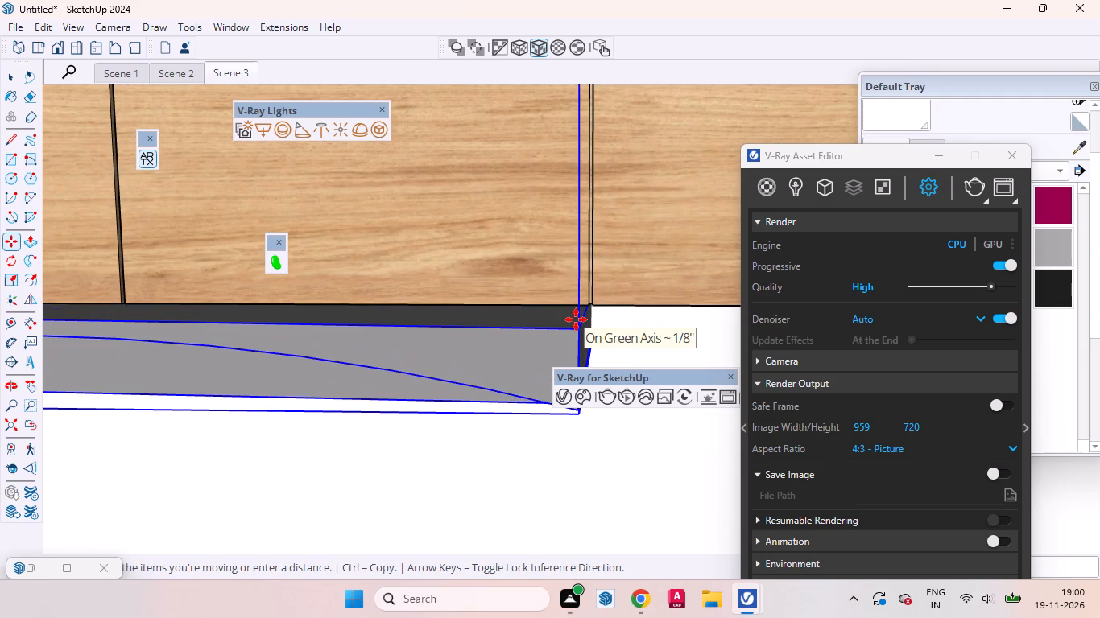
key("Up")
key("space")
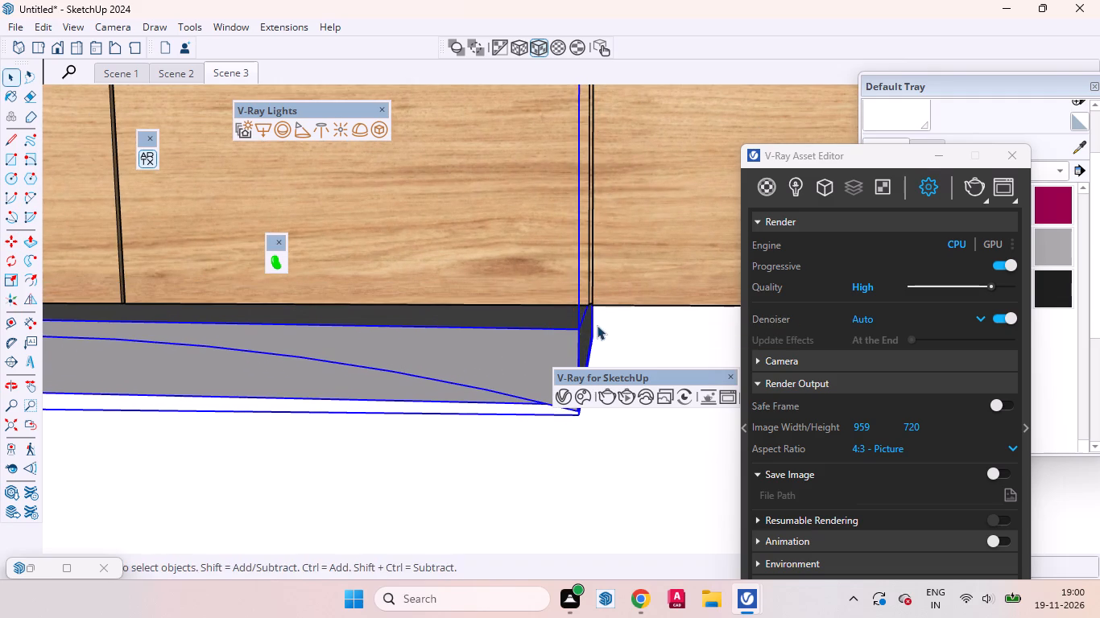
Move the selected hood up by its rear top corner to meet the bottom edge of the upper cabinet.
middle_click_drag(600, 319, 460, 268)
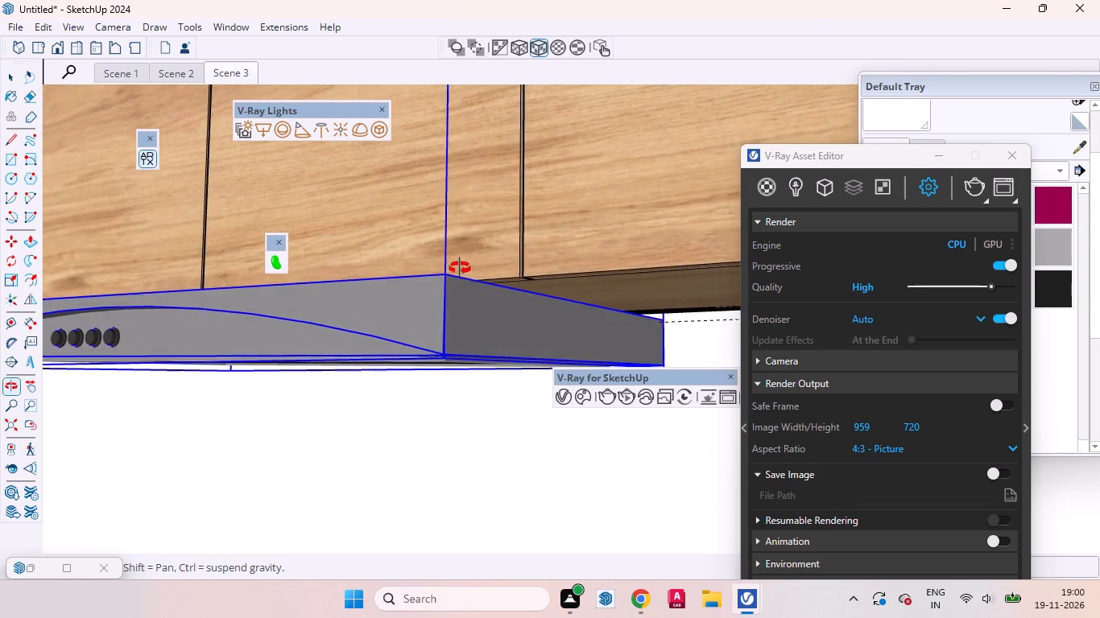
middle_click_drag(460, 268, 459, 268)
scroll(613, 307, "up", 5)
scroll(489, 284, "down", 6)
scroll(628, 322, "up", 3)
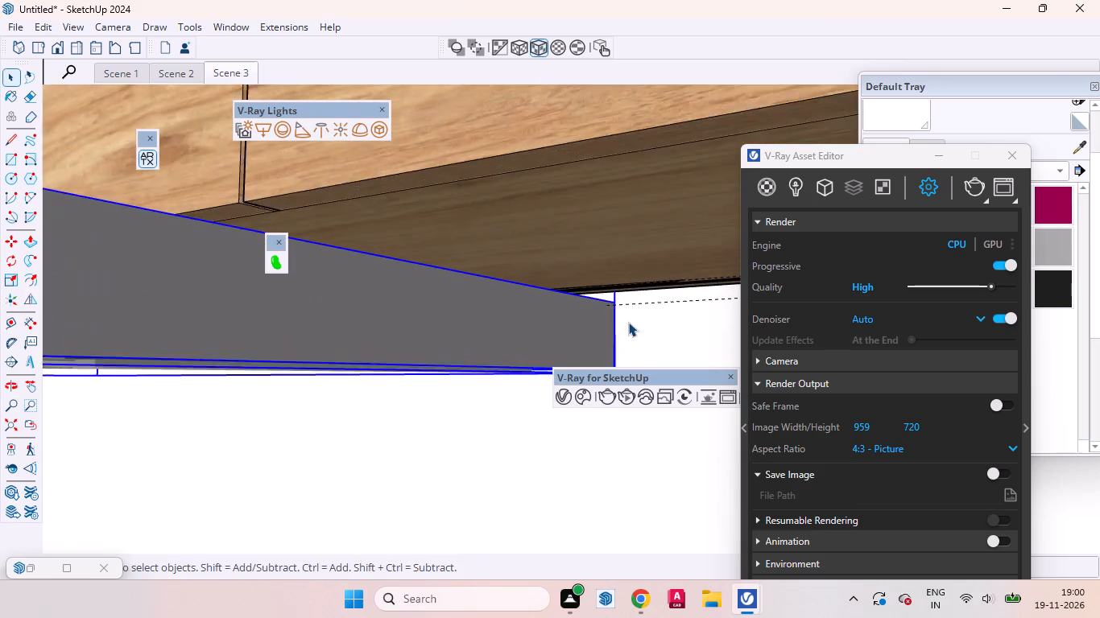
scroll(628, 322, "up", 3)
key("m")
left_click(611, 297)
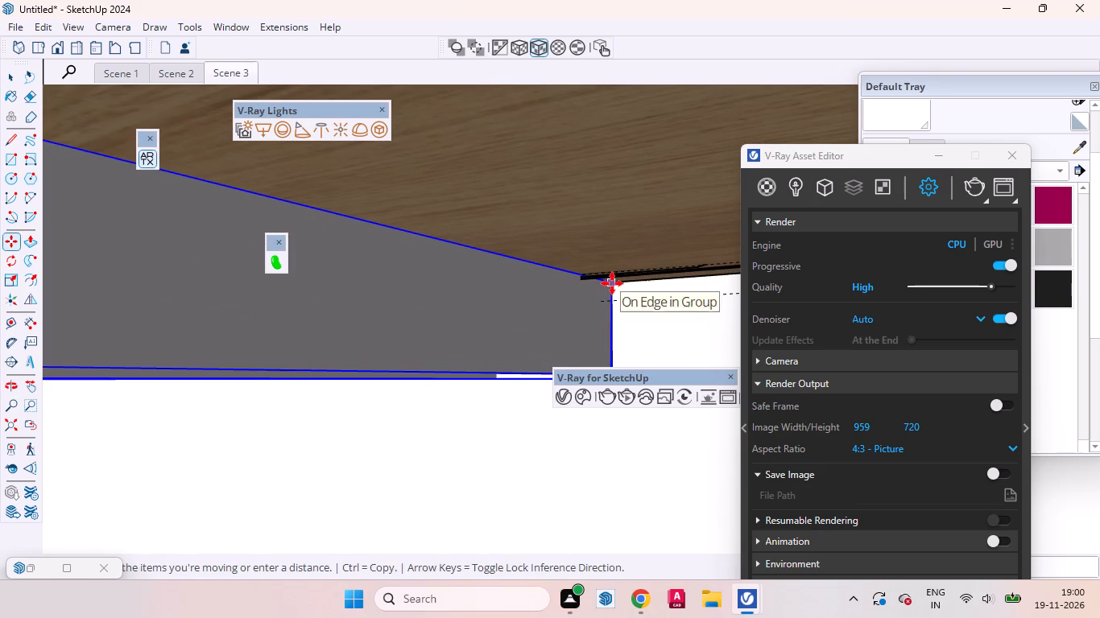
left_click(612, 283)
key("space")
Examine the hood's fit under the upper cabinets from several angles, with the hood deselected.
middle_click_drag(540, 267, 624, 307)
scroll(623, 303, "down", 8)
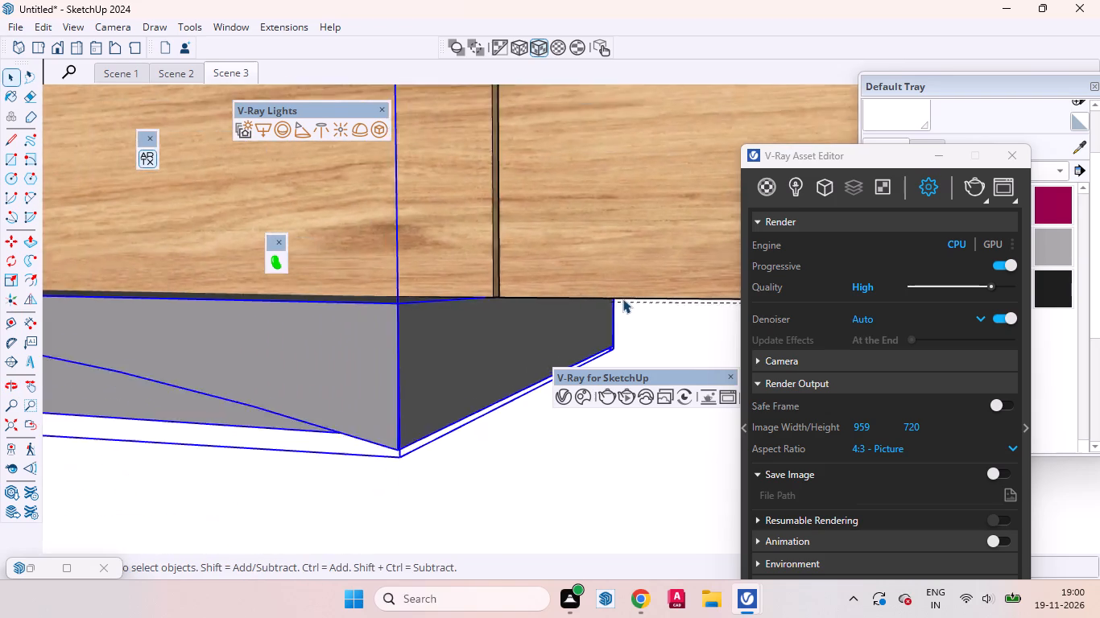
scroll(622, 299, "down", 7)
middle_click_drag(375, 373, 537, 387)
scroll(469, 384, "down", 13)
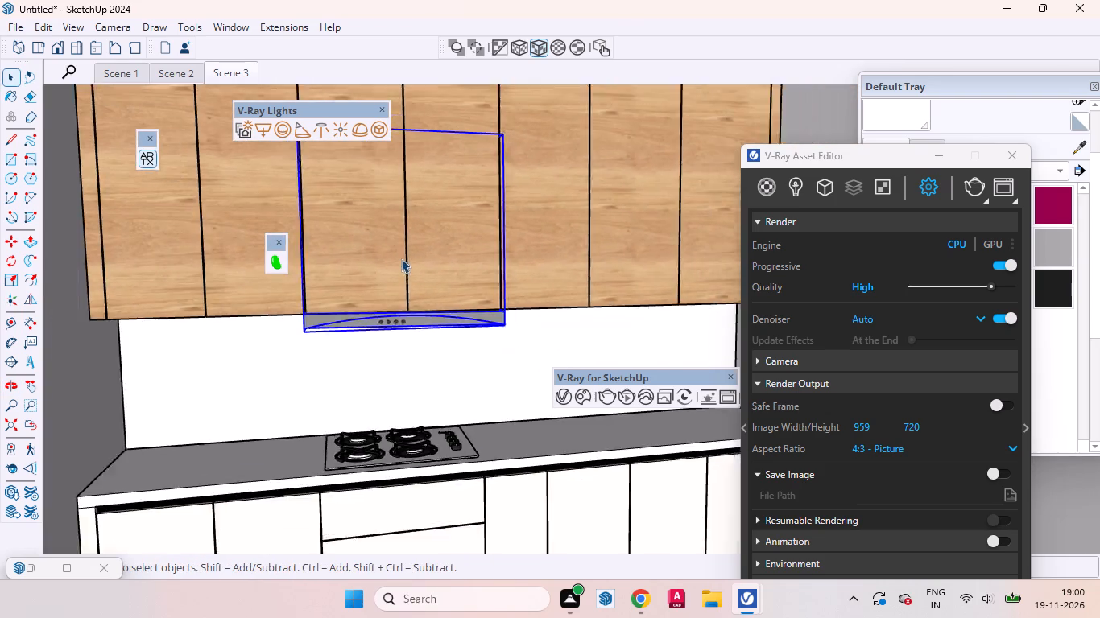
scroll(401, 258, "down", 15)
scroll(395, 262, "up", 1)
scroll(395, 262, "down", 2)
left_click(623, 312)
scroll(371, 256, "up", 3)
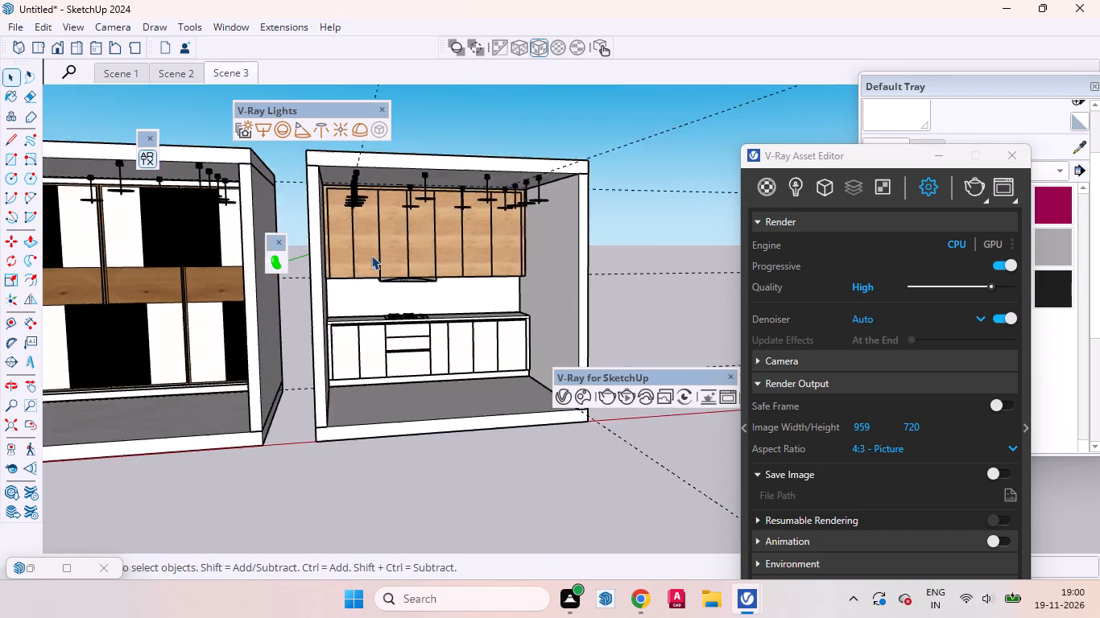
scroll(371, 255, "up", 16)
middle_click_drag(367, 270, 302, 382)
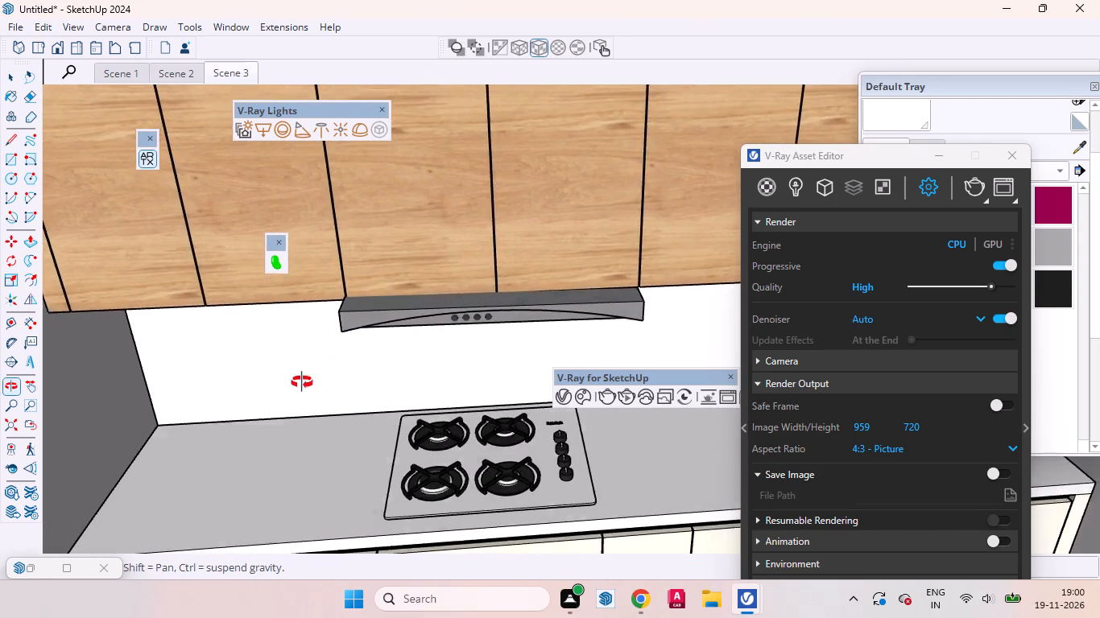
middle_click_drag(302, 382, 297, 262)
Restore the Scene 3 view and start a V-Ray render of it.
left_click(227, 77)
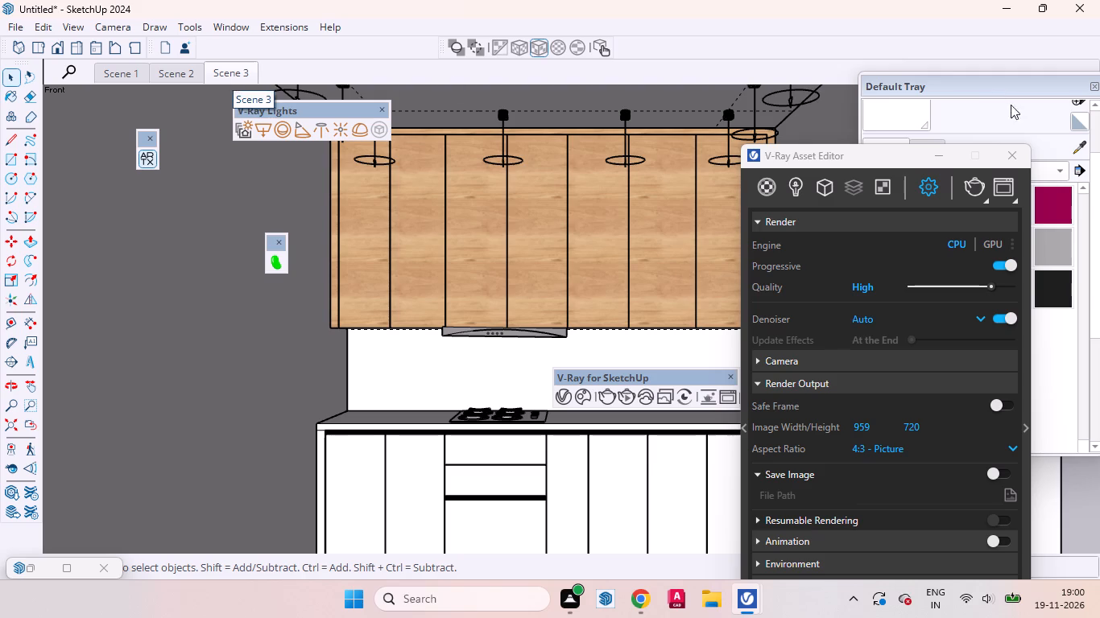
left_click(978, 199)
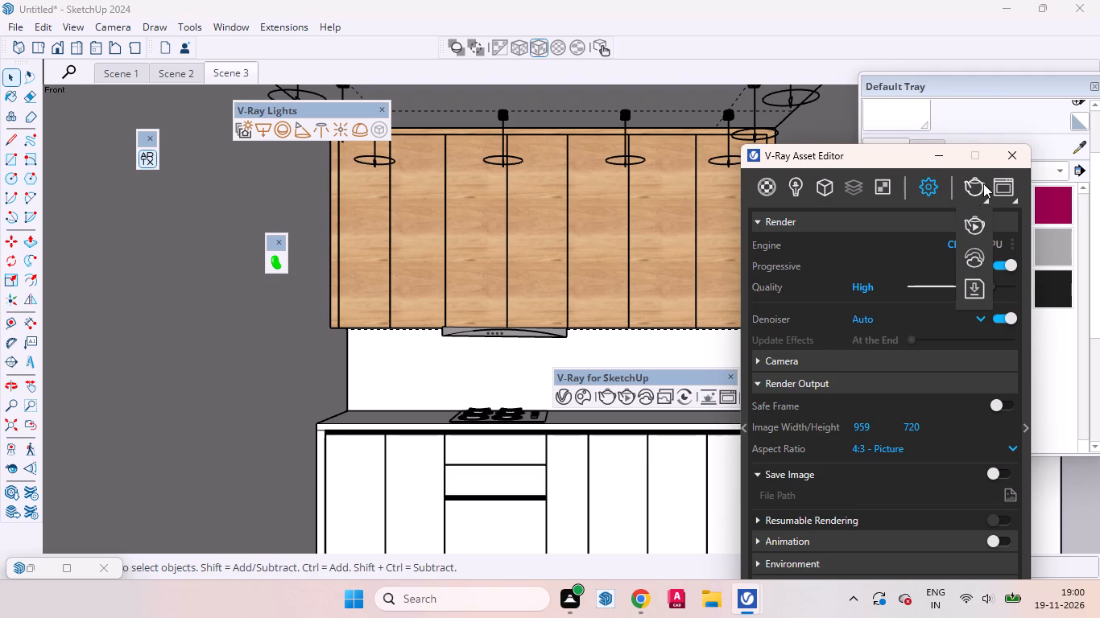
left_click(964, 181)
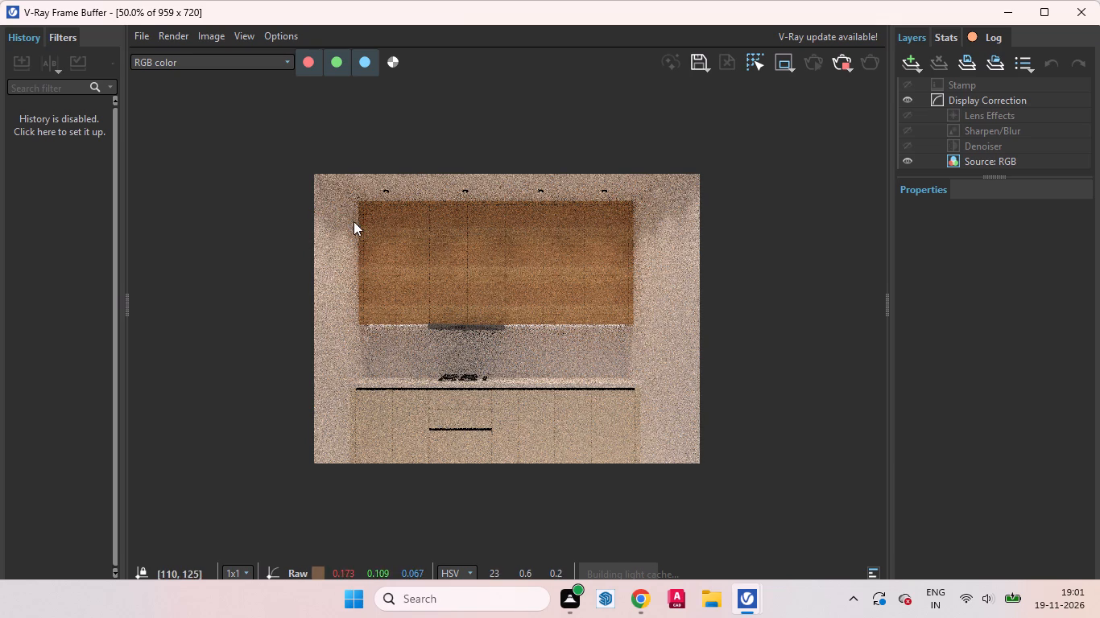
Examine the upper cabinets, hood and backsplash in the Scene 3 render, stop it, and return to the model.
left_click_drag(357, 196, 666, 408)
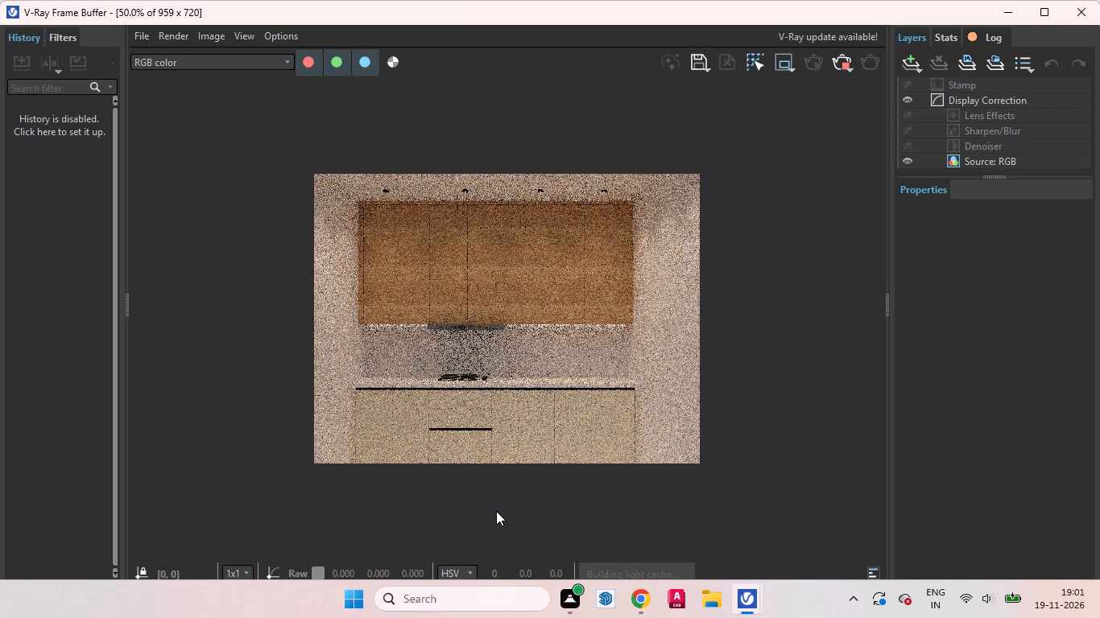
scroll(338, 192, "up", 1)
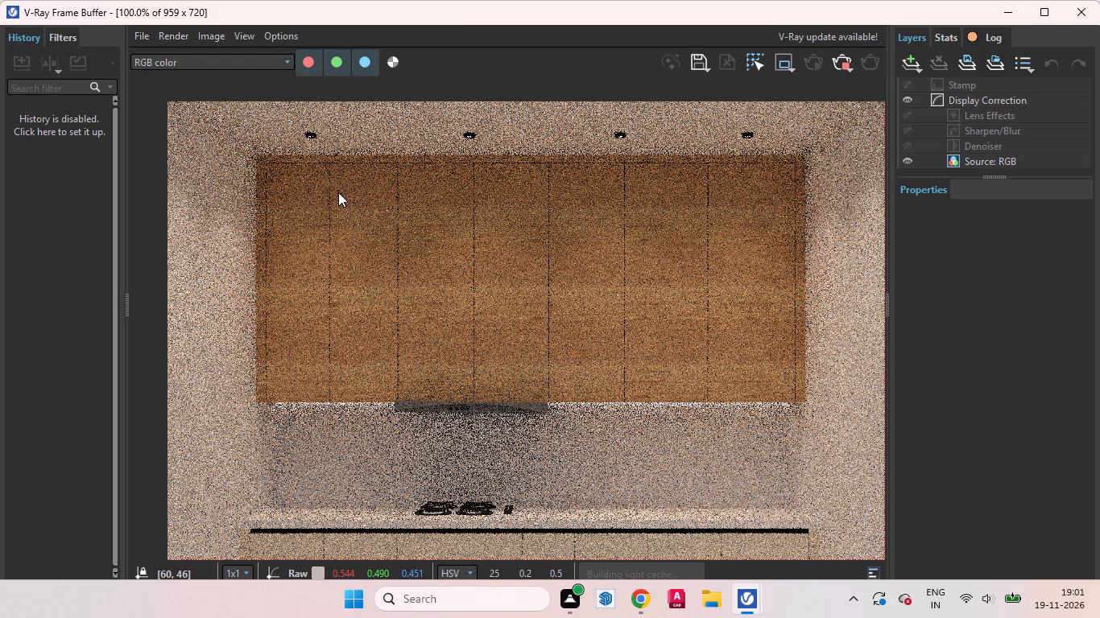
scroll(362, 215, "down", 1)
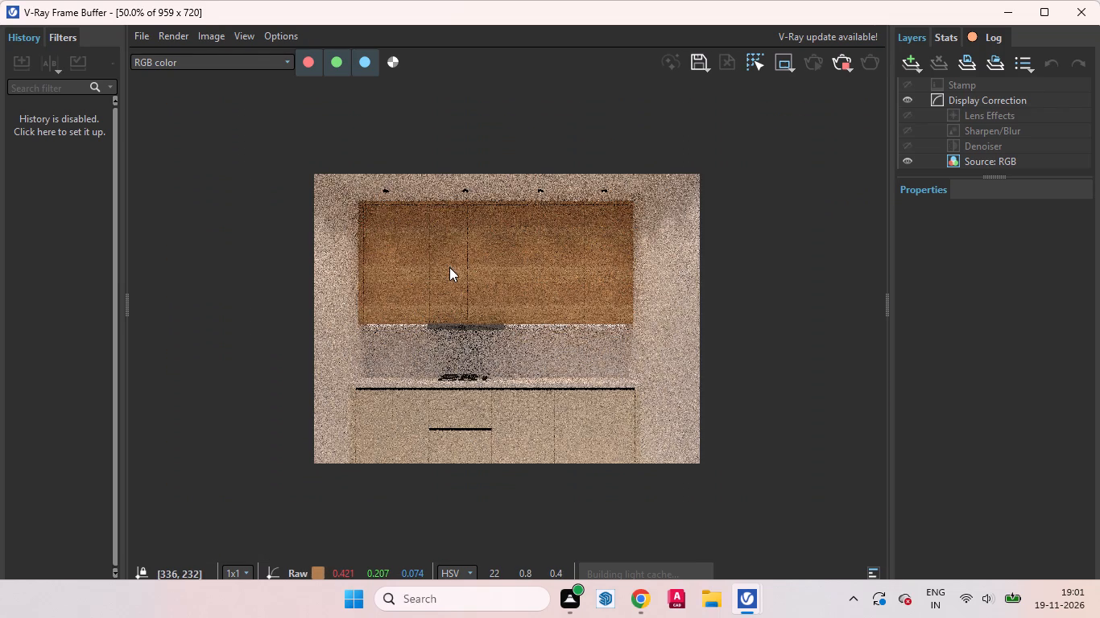
scroll(449, 267, "up", 1)
scroll(411, 266, "down", 1)
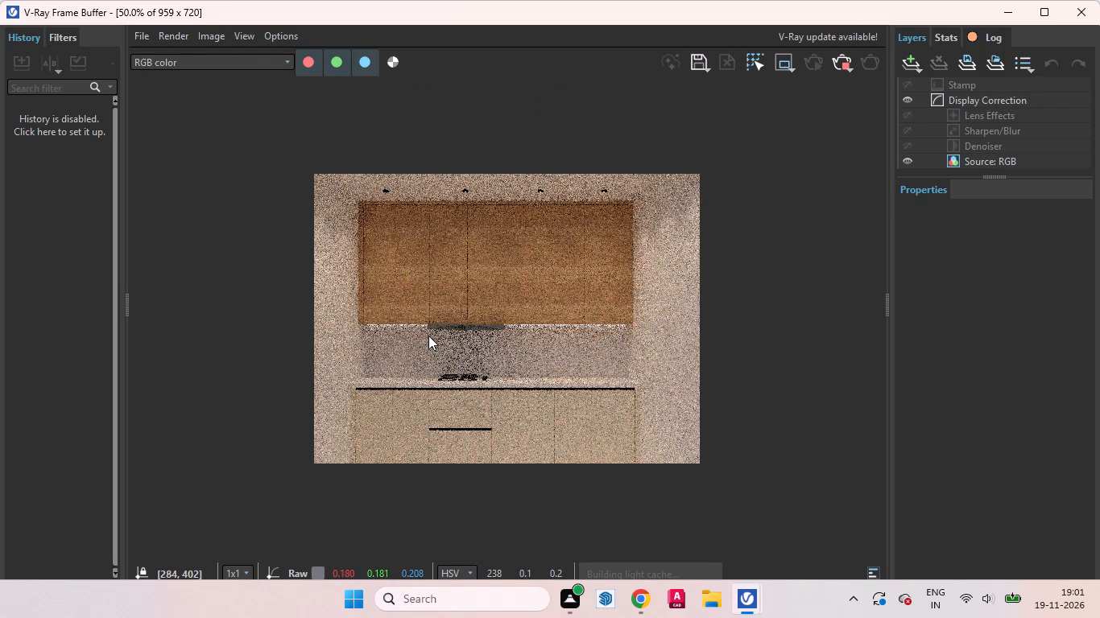
scroll(428, 336, "up", 1)
scroll(375, 336, "down", 1)
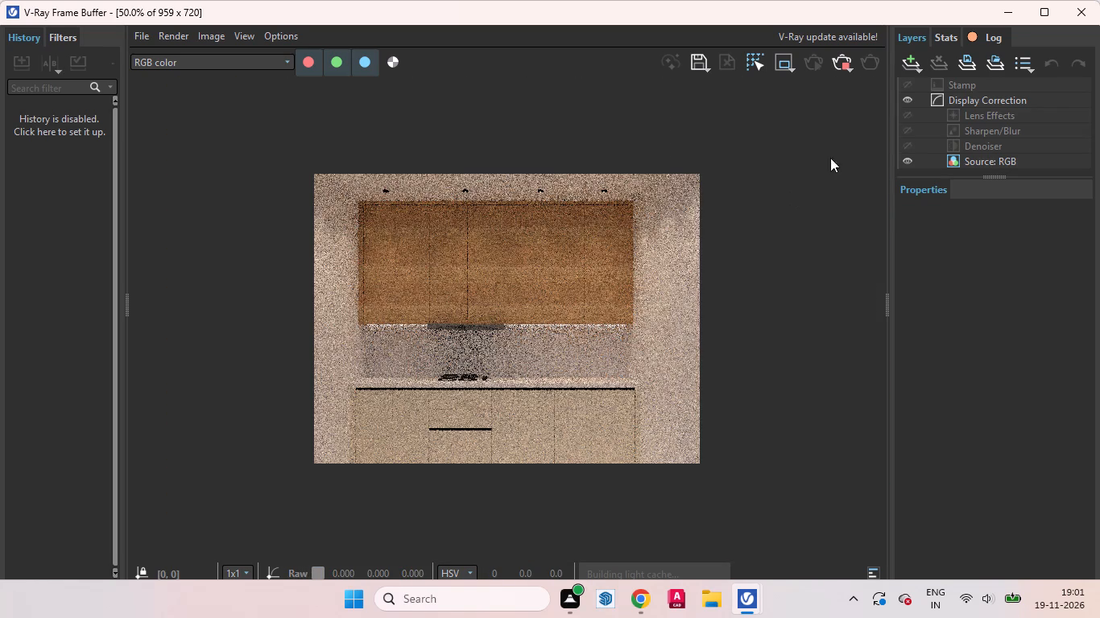
left_click(832, 64)
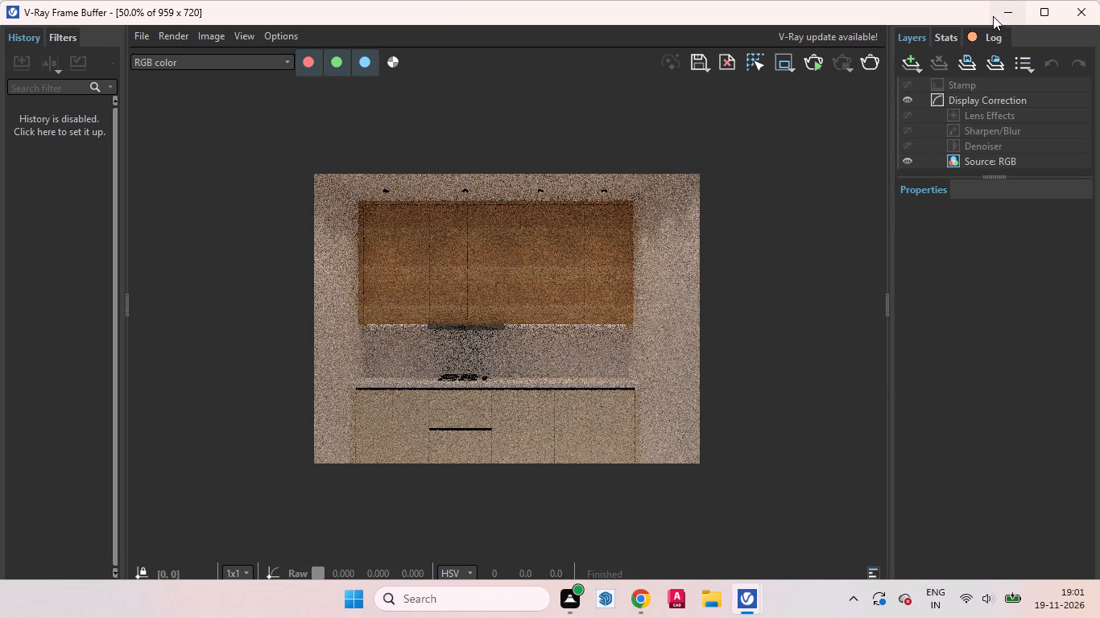
left_click(999, 16)
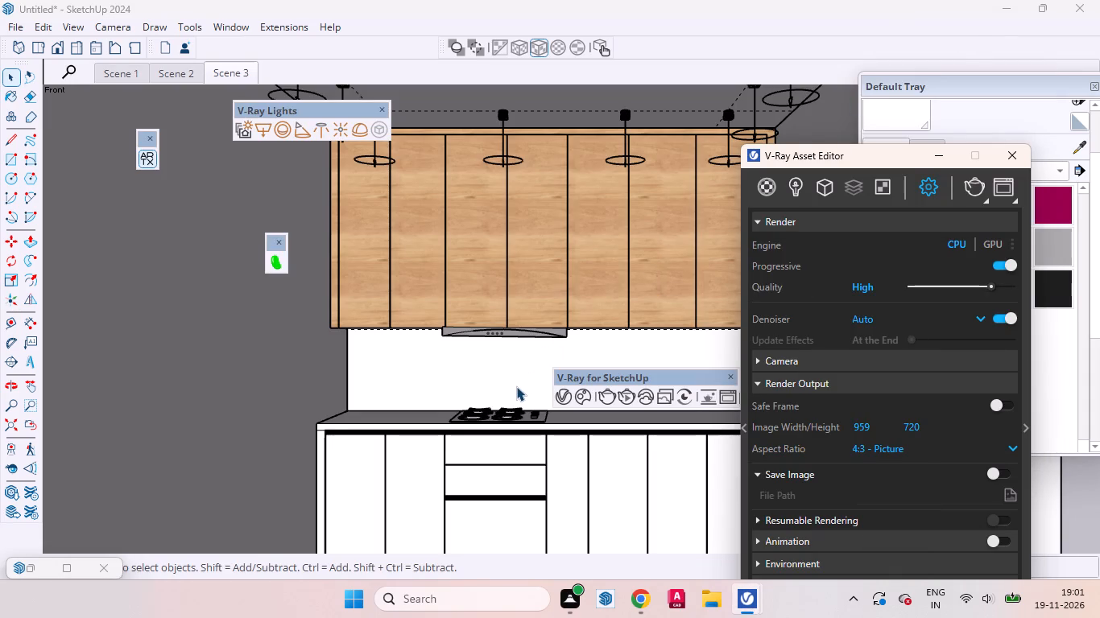
With the V-Ray windows clear of the materials, start a new material from the bright pink colour and open its texture image selection.
key("space")
left_click_drag(872, 161, 971, 396)
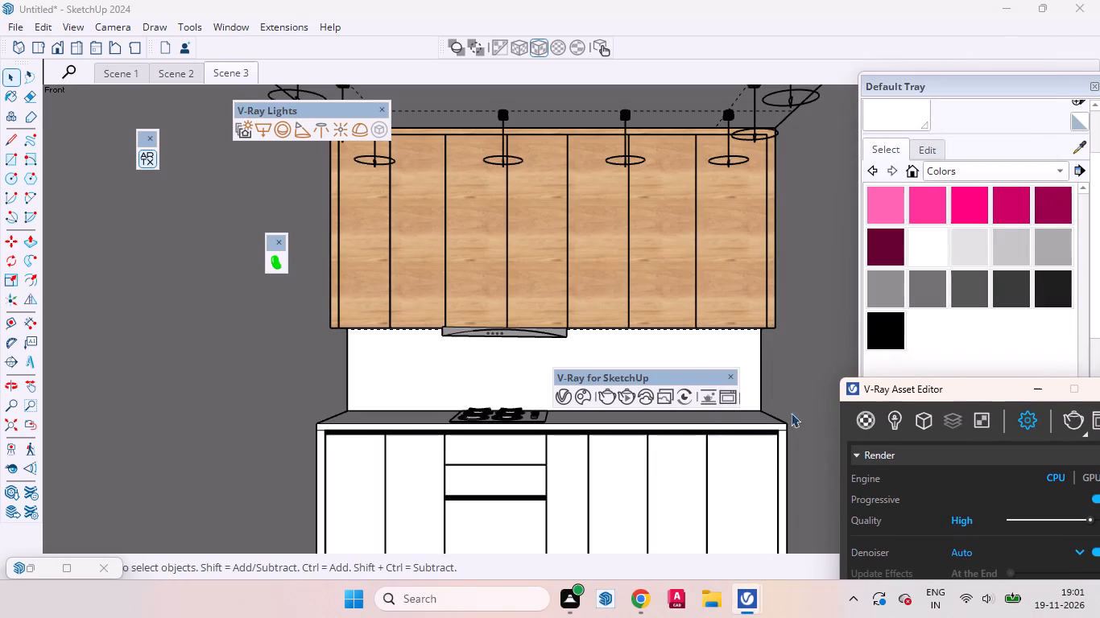
left_click_drag(665, 376, 483, 493)
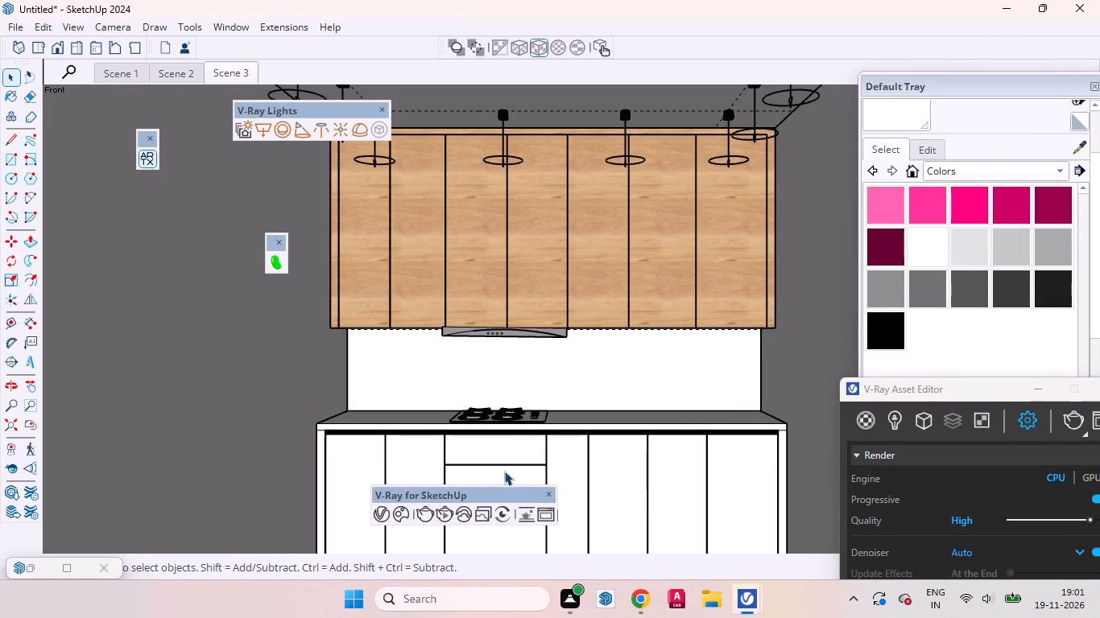
left_click_drag(952, 389, 515, 400)
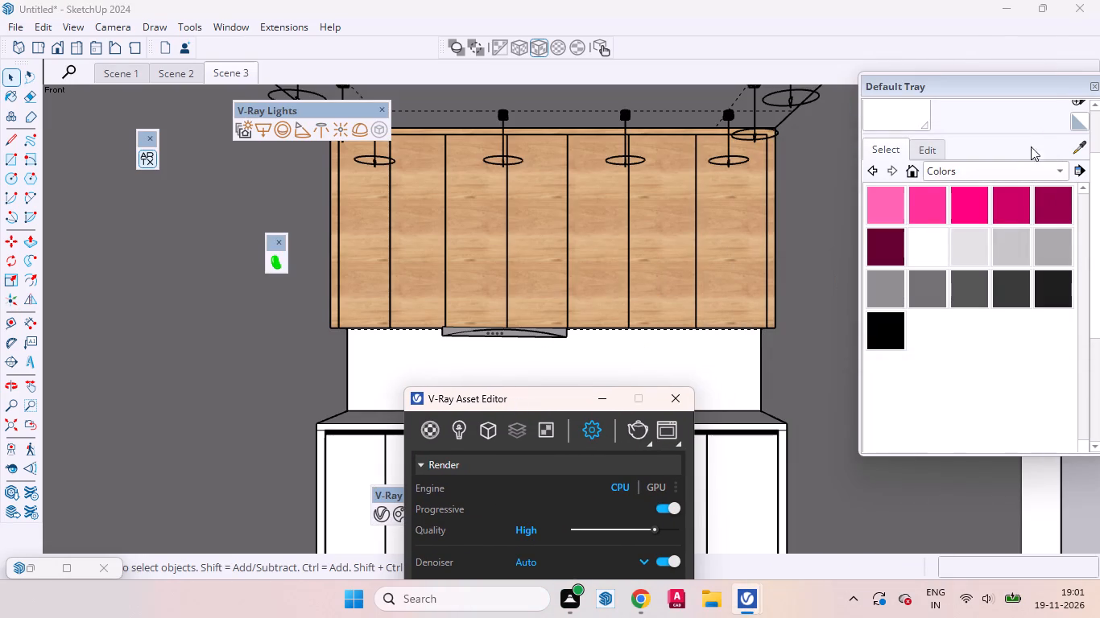
scroll(1036, 138, "up", 1)
left_click(982, 252)
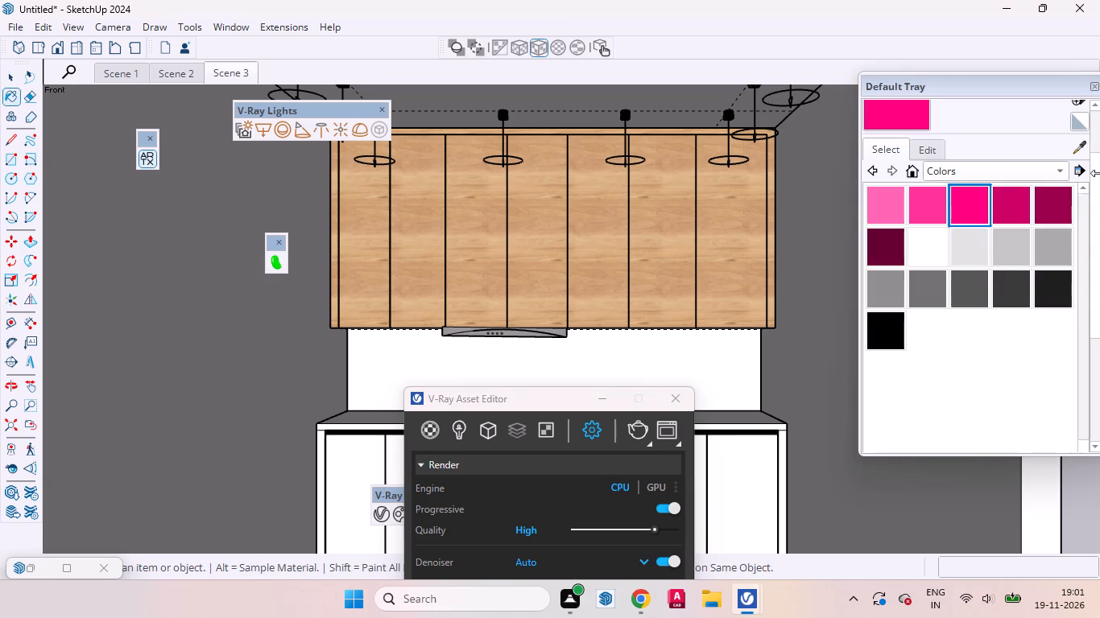
left_click(1076, 102)
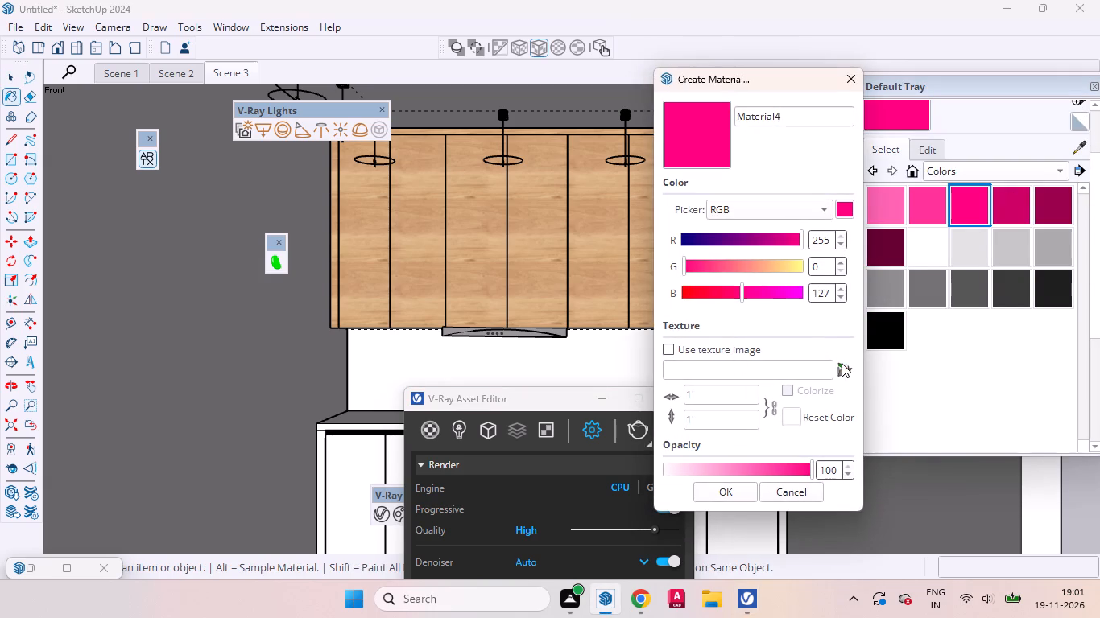
left_click(842, 363)
Look through the images in the Documents folder for a texture for the new material.
scroll(328, 316, "down", 1)
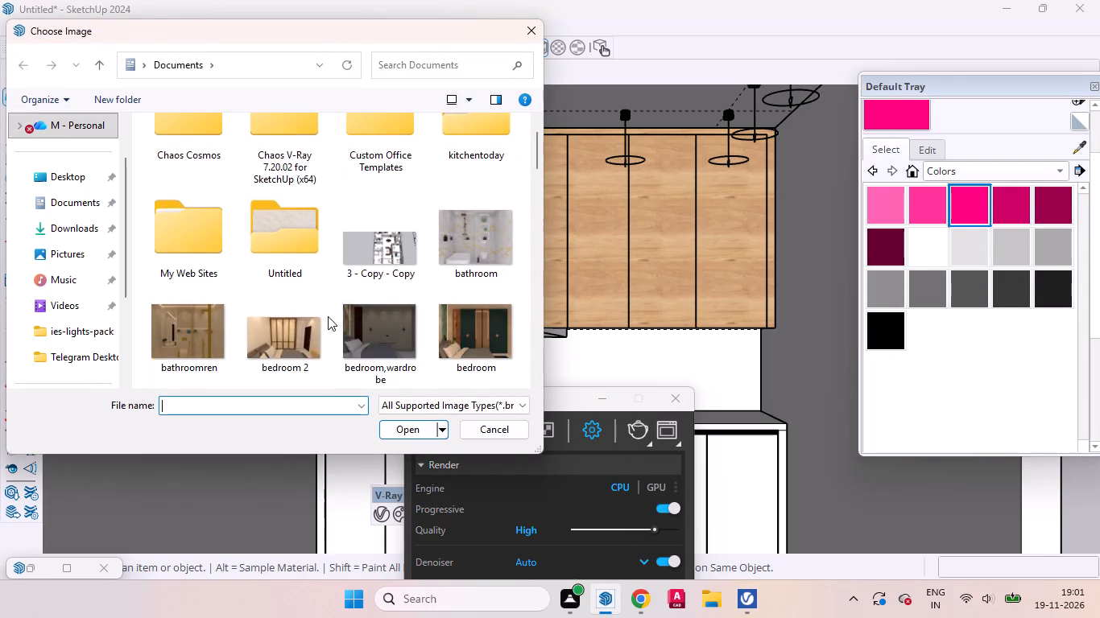
scroll(328, 317, "down", 8)
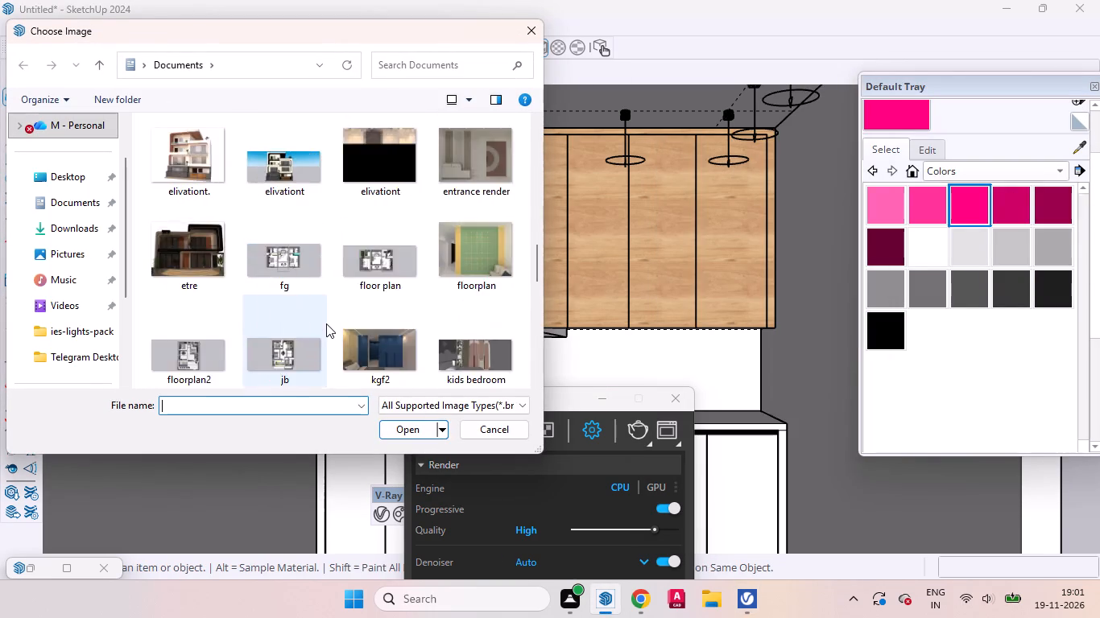
scroll(326, 323, "down", 9)
scroll(162, 314, "up", 1)
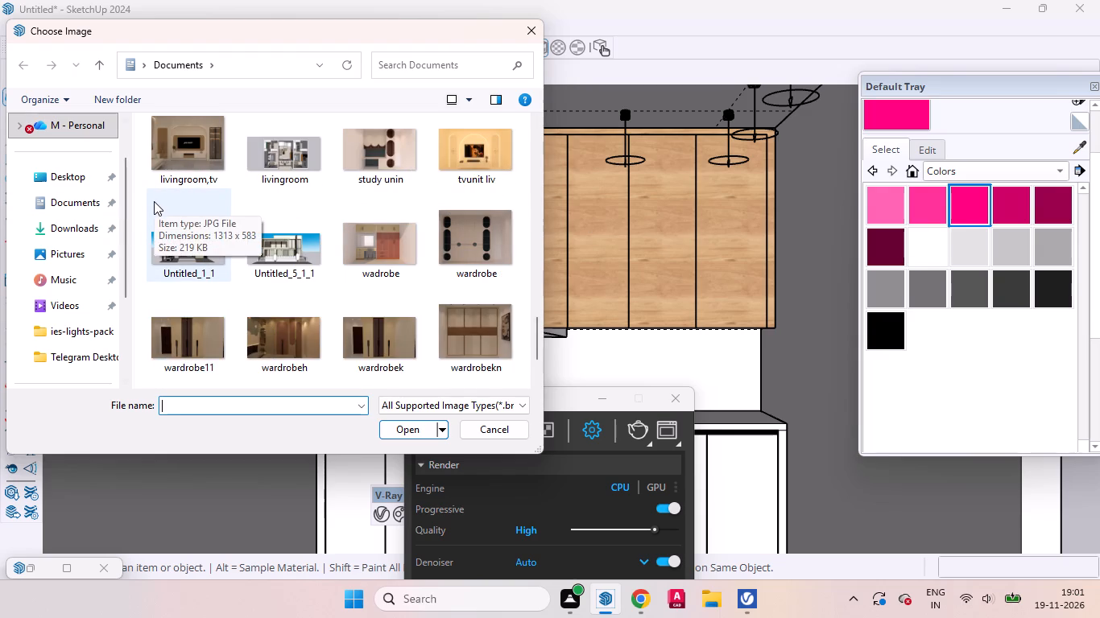
scroll(162, 203, "up", 1)
scroll(163, 204, "down", 4)
scroll(167, 209, "up", 6)
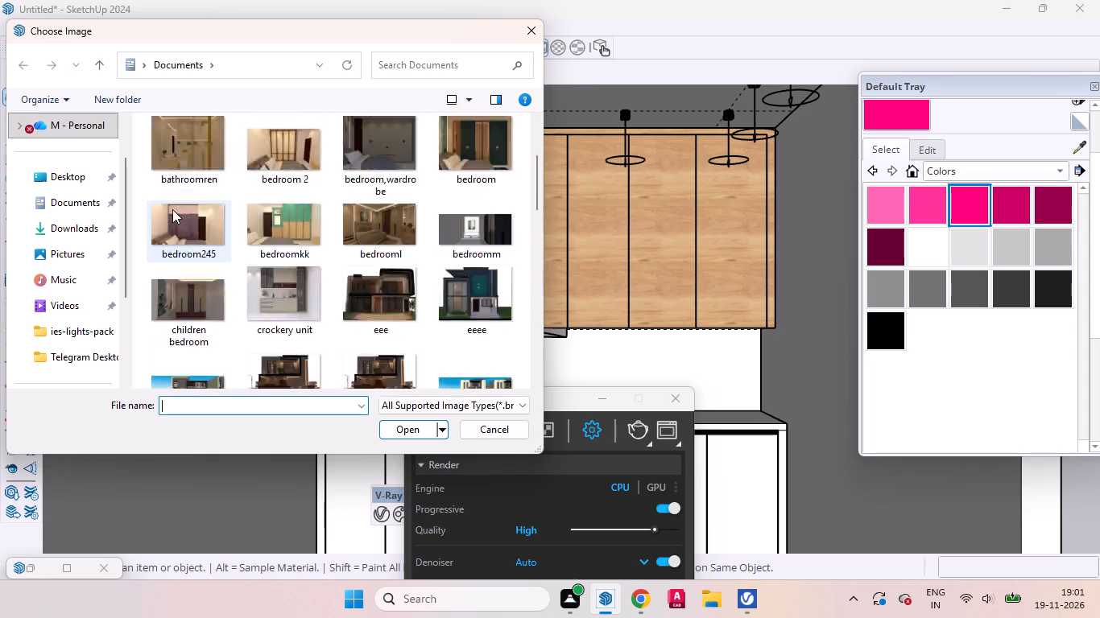
scroll(172, 209, "up", 3)
scroll(176, 211, "down", 4)
scroll(176, 212, "up", 1)
scroll(176, 212, "down", 3)
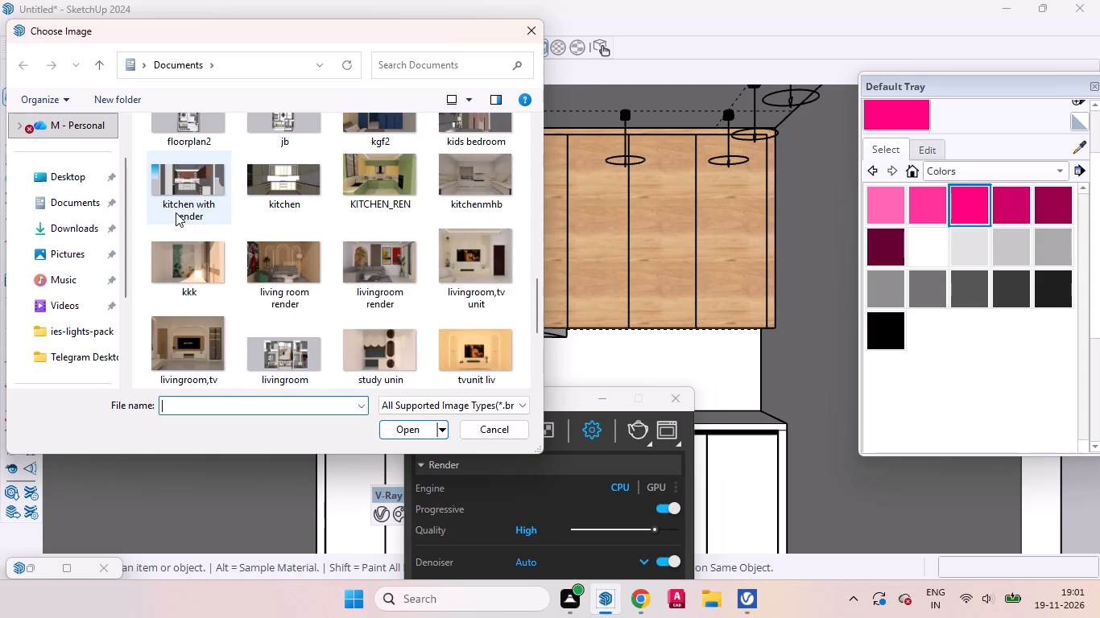
scroll(176, 212, "down", 9)
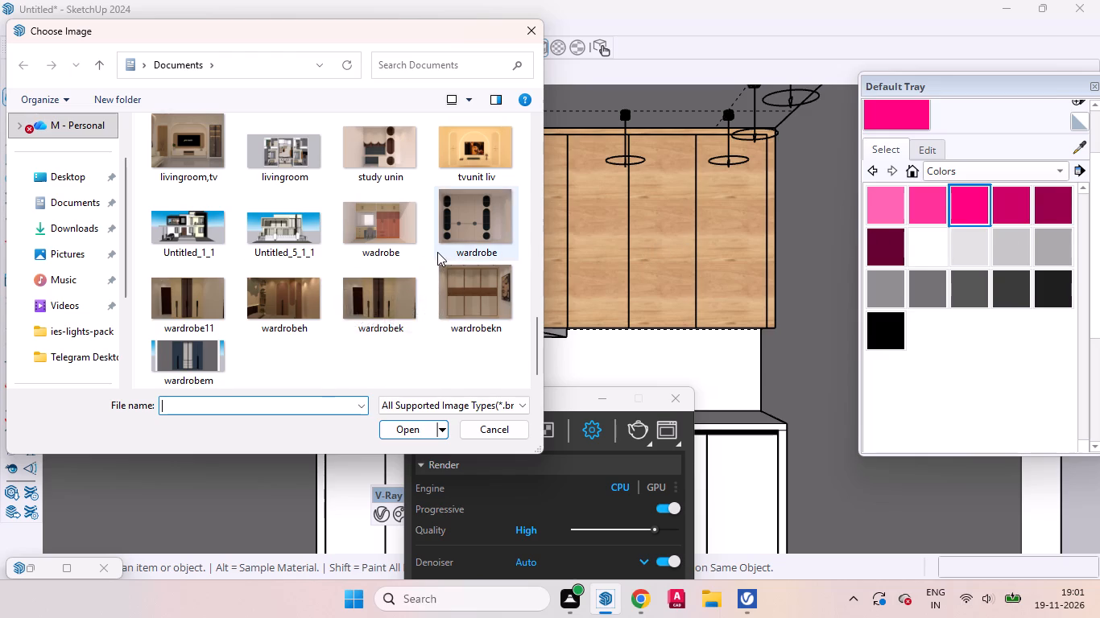
scroll(437, 252, "up", 1)
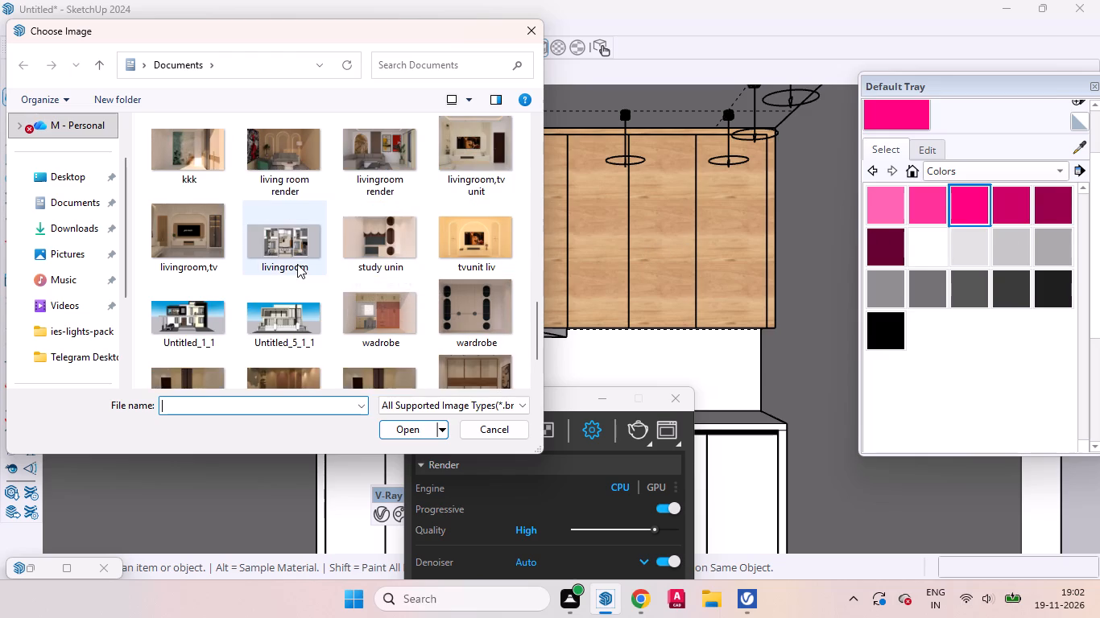
scroll(313, 195, "up", 1)
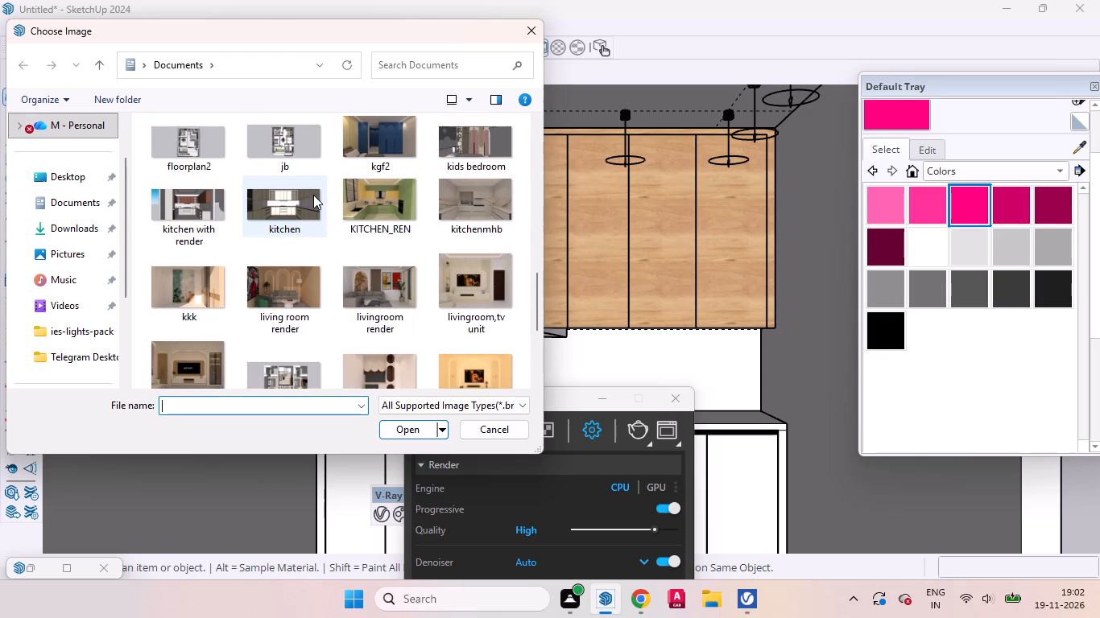
scroll(304, 204, "up", 2)
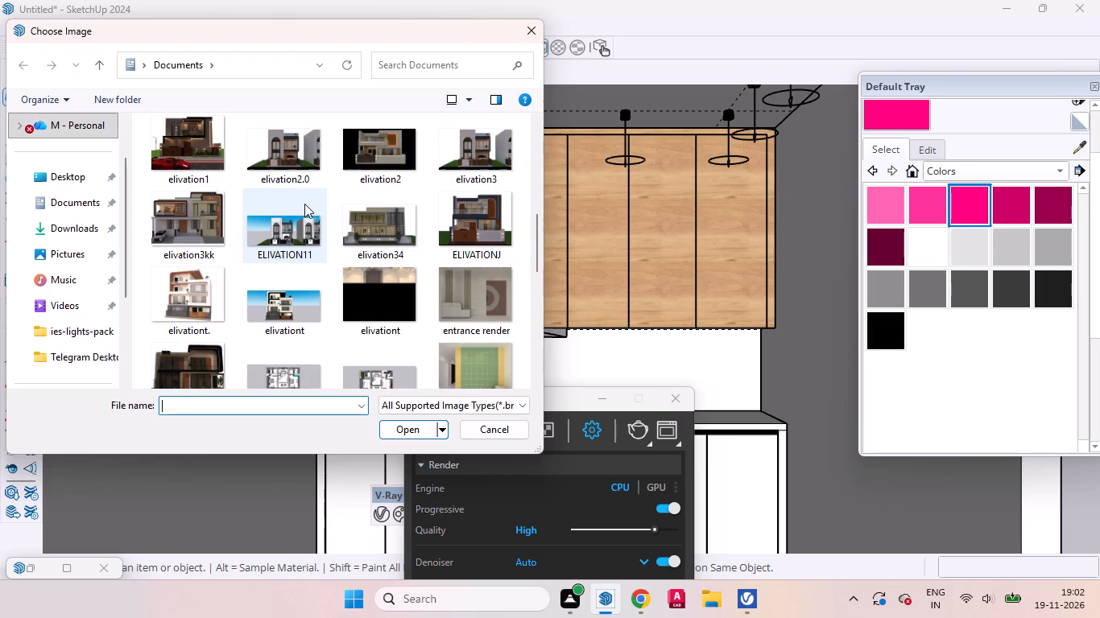
scroll(304, 204, "up", 2)
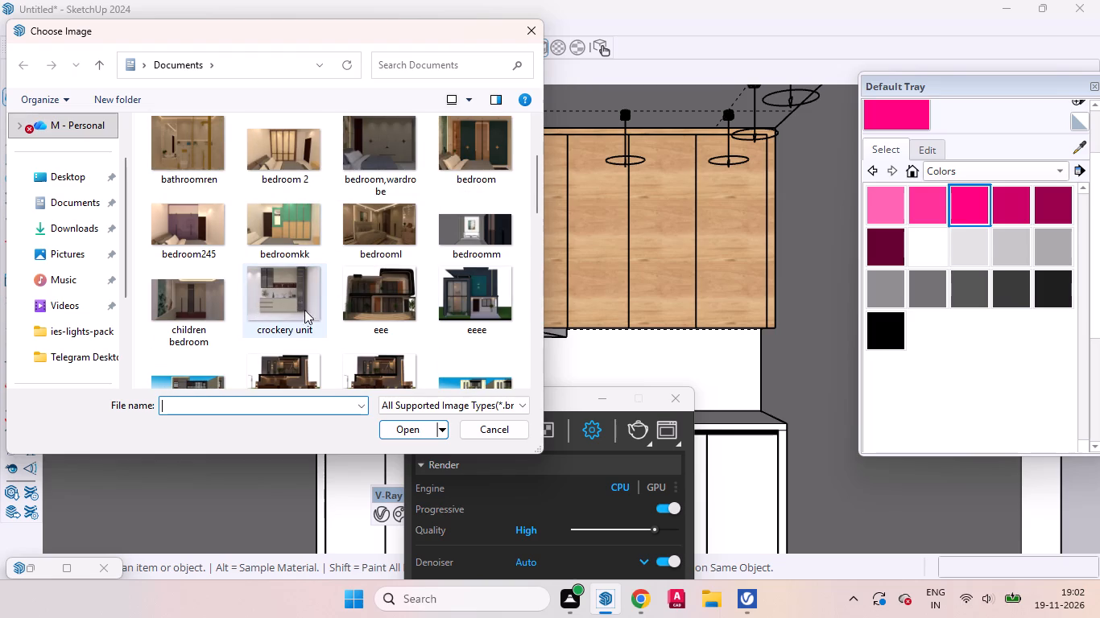
scroll(283, 322, "down", 2)
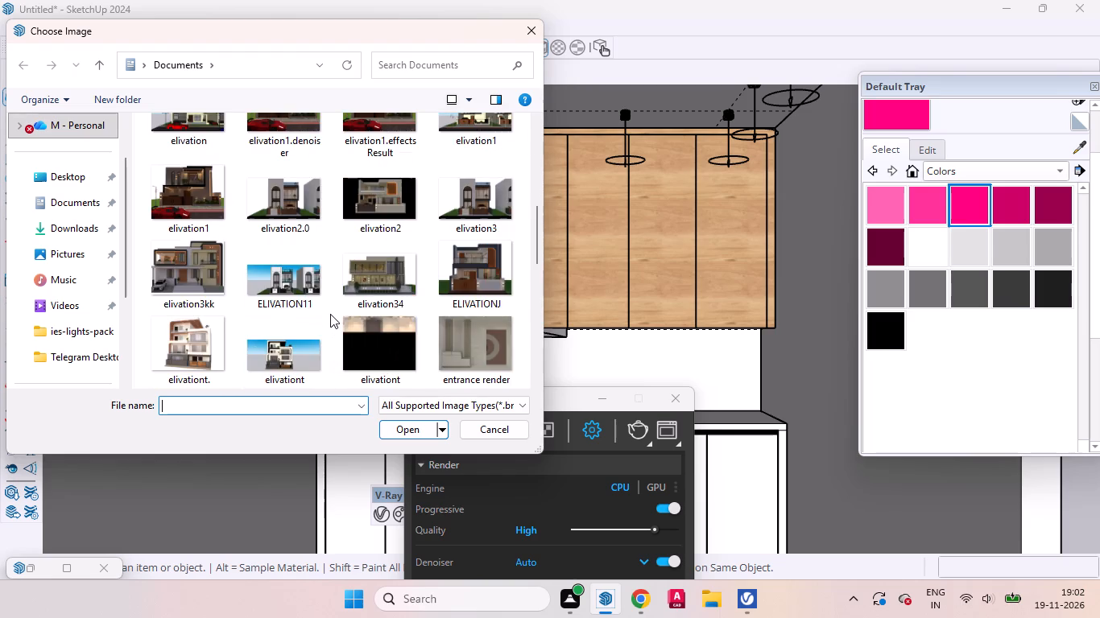
scroll(330, 314, "down", 4)
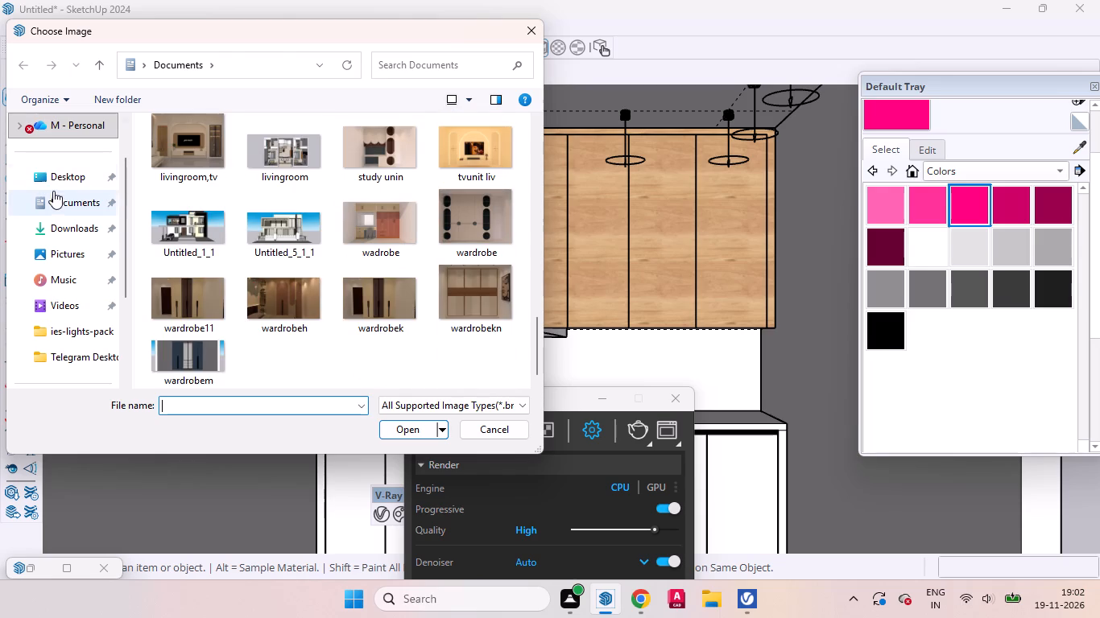
Create the material using the gold-veined white marble image 7ec60d9ee467493d18382d502b175106 from Downloads as its texture, with the V-Ray Asset Editor minimized.
left_click(54, 193)
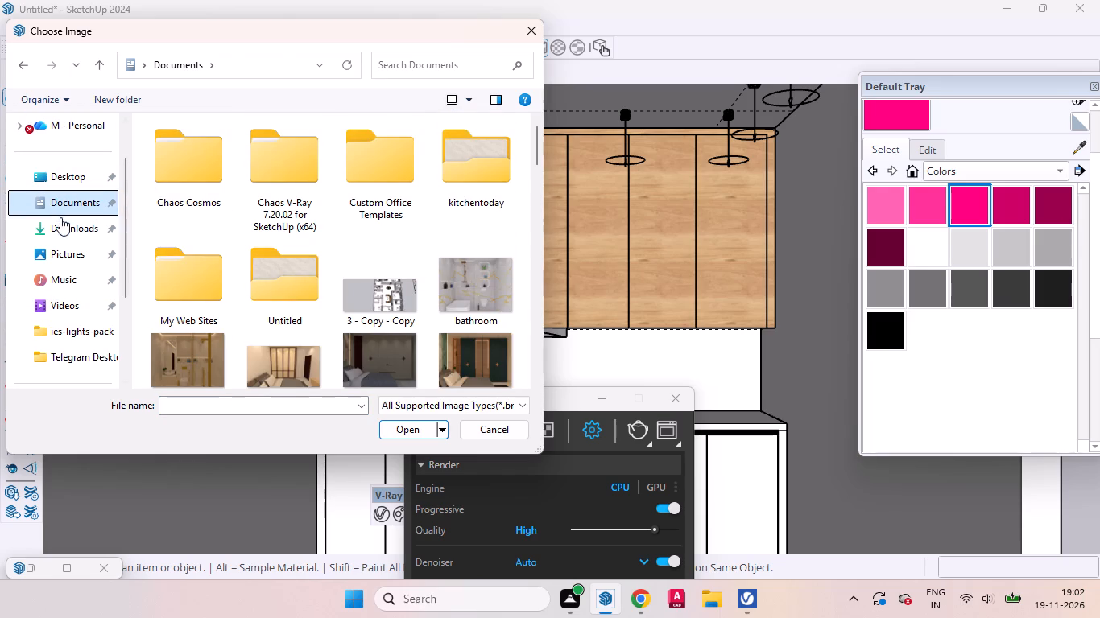
left_click(60, 217)
scroll(263, 214, "down", 7)
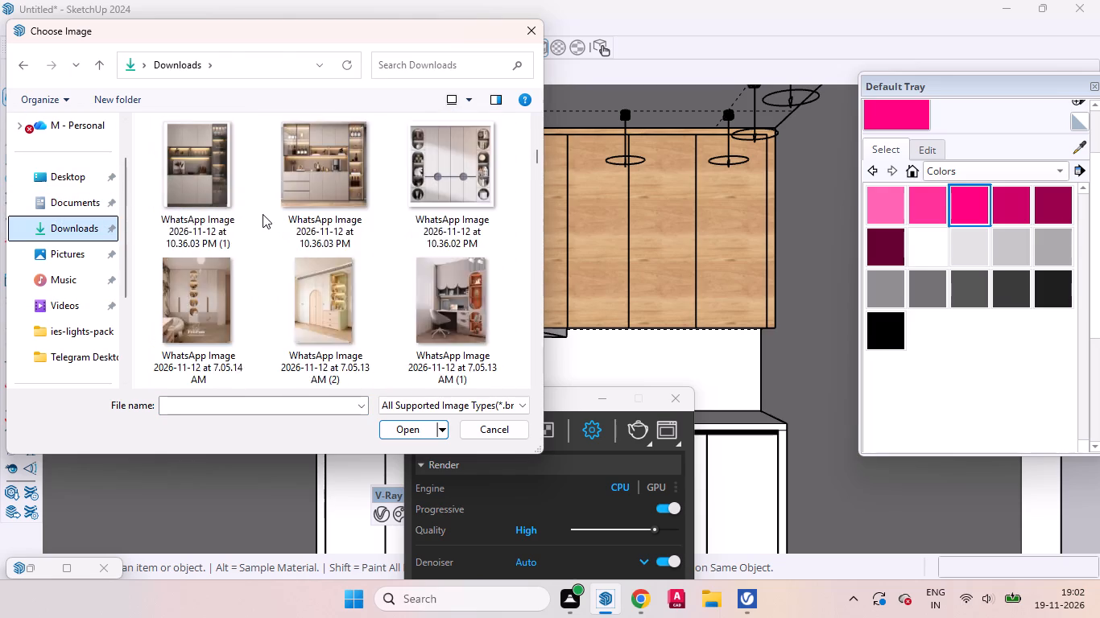
scroll(263, 214, "down", 4)
scroll(263, 215, "up", 1)
scroll(263, 215, "down", 14)
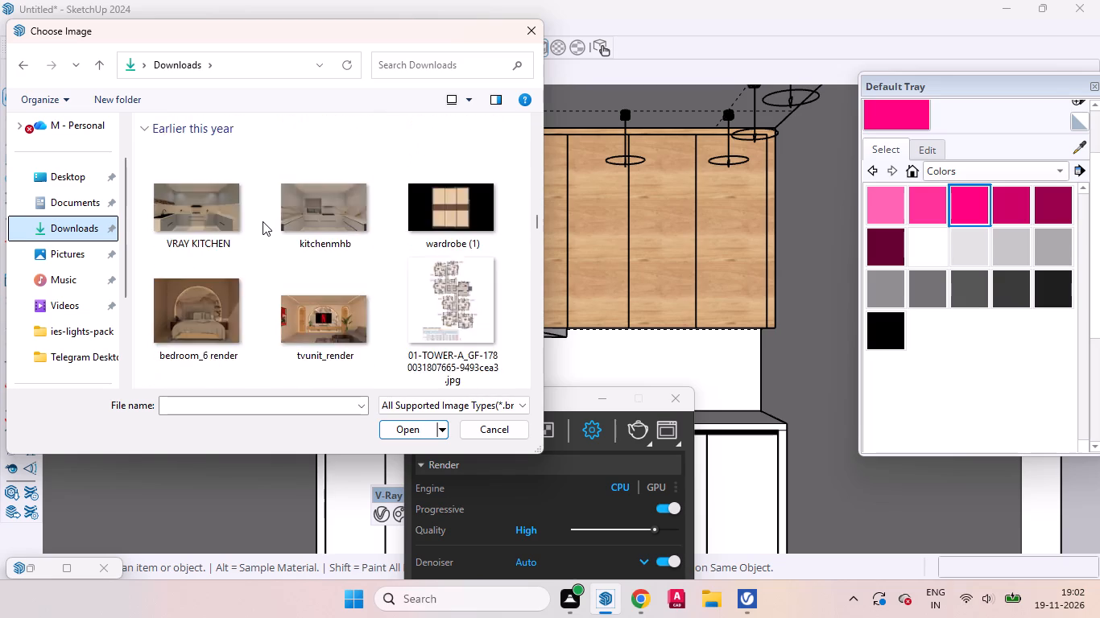
scroll(263, 221, "down", 14)
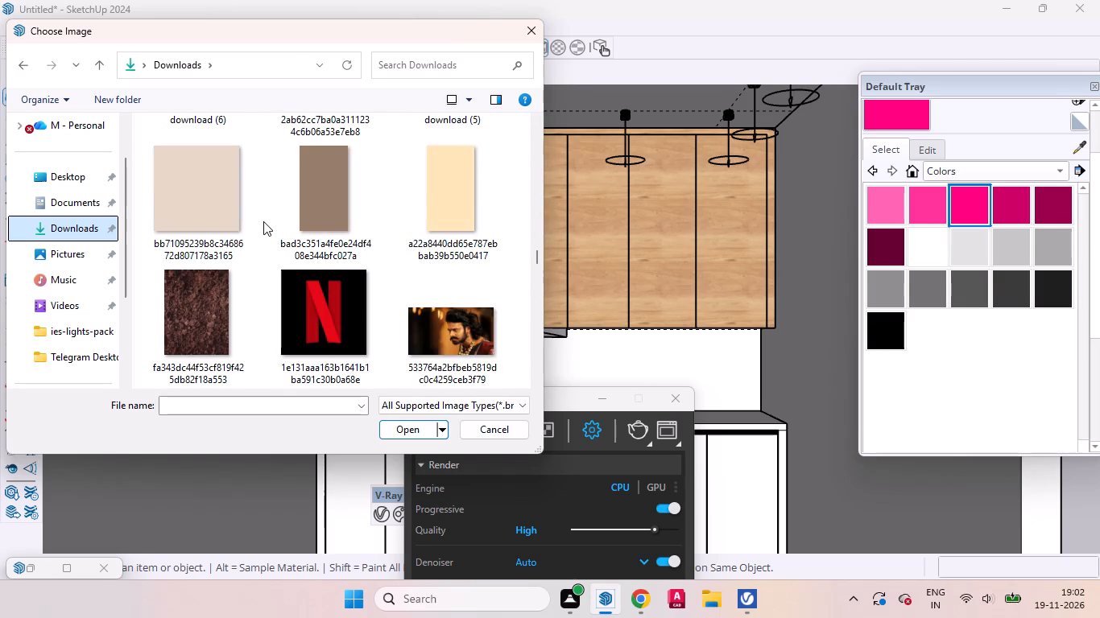
scroll(263, 221, "down", 8)
scroll(265, 221, "up", 1)
left_click(209, 183)
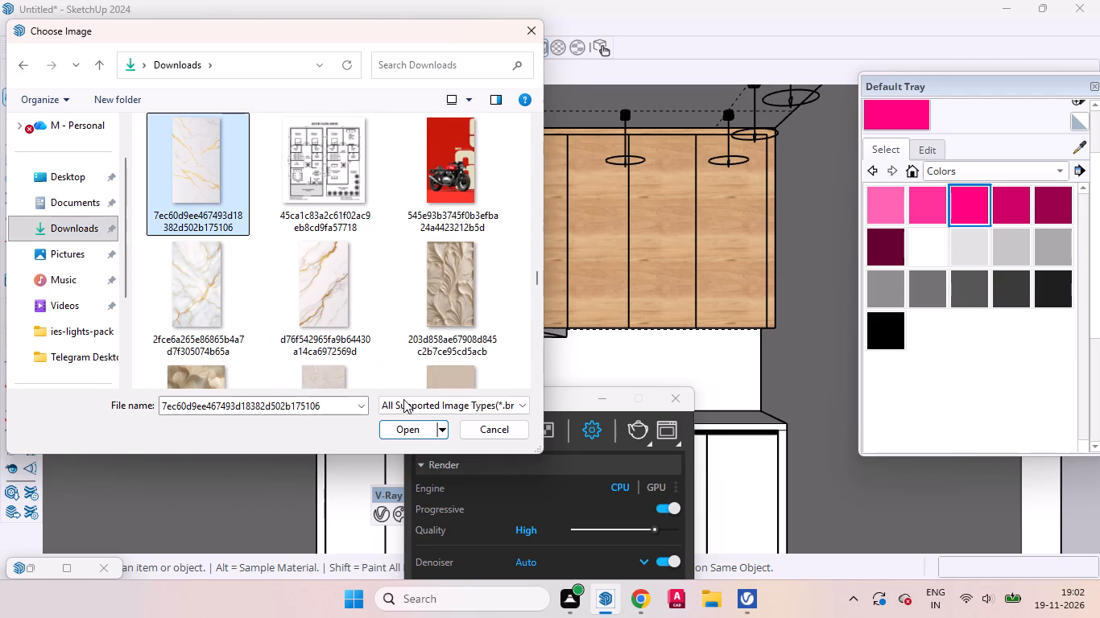
left_click(411, 426)
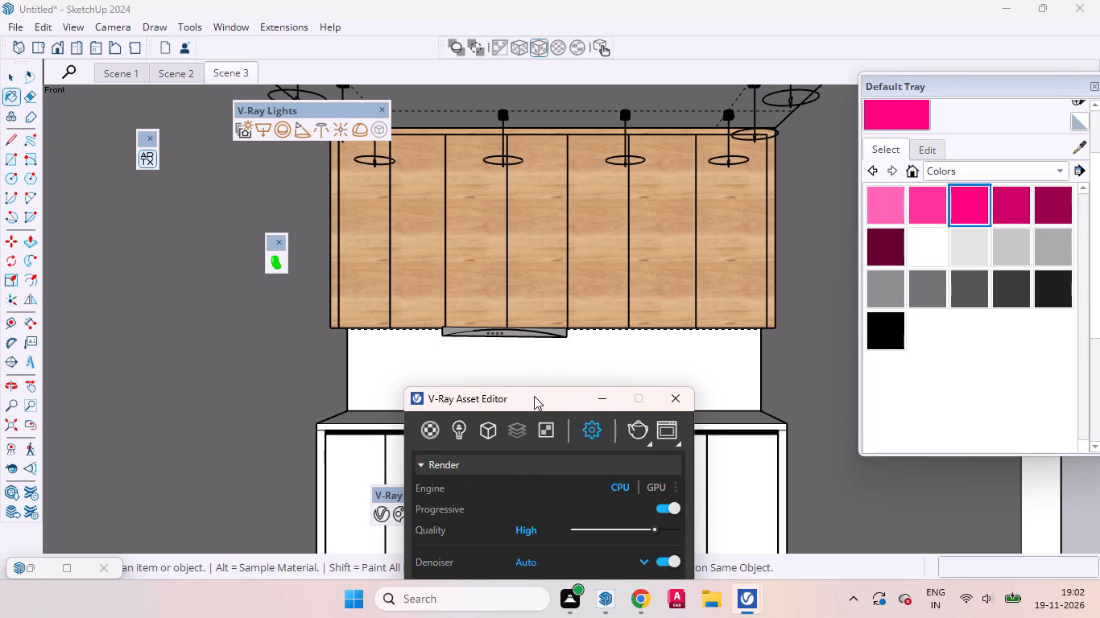
left_click_drag(536, 400, 390, 253)
left_click(455, 257)
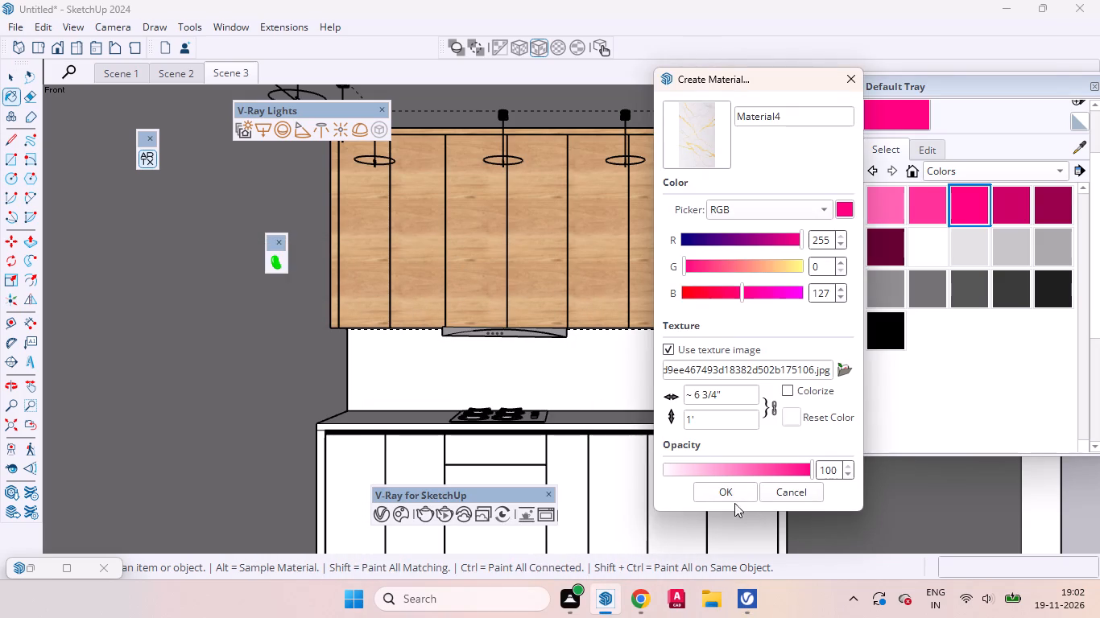
left_click(716, 492)
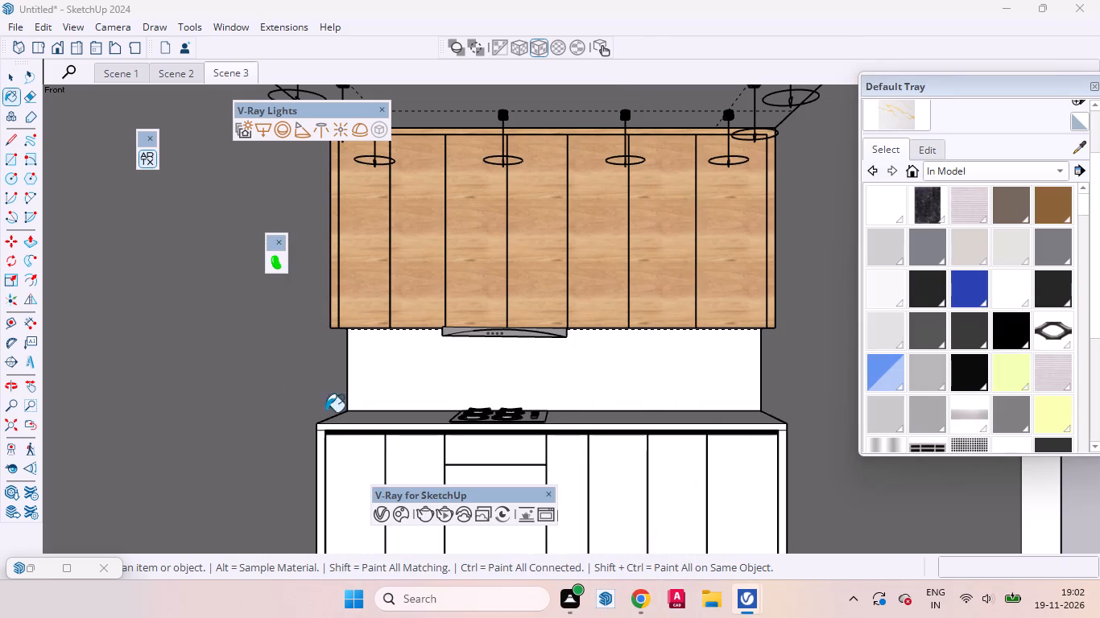
Draw a rectangle over the backsplash wall between the upper cabinets and countertop, 9' 3" by about 1' 10 7/16".
left_click(14, 73)
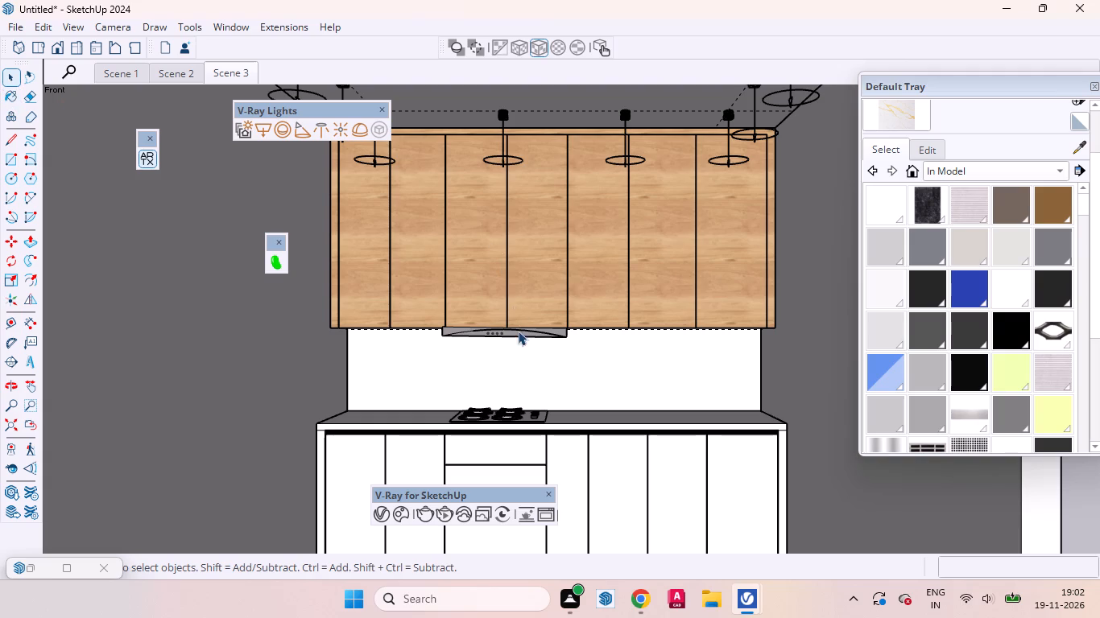
left_click(545, 379)
left_click(545, 379)
scroll(635, 381, "up", 3)
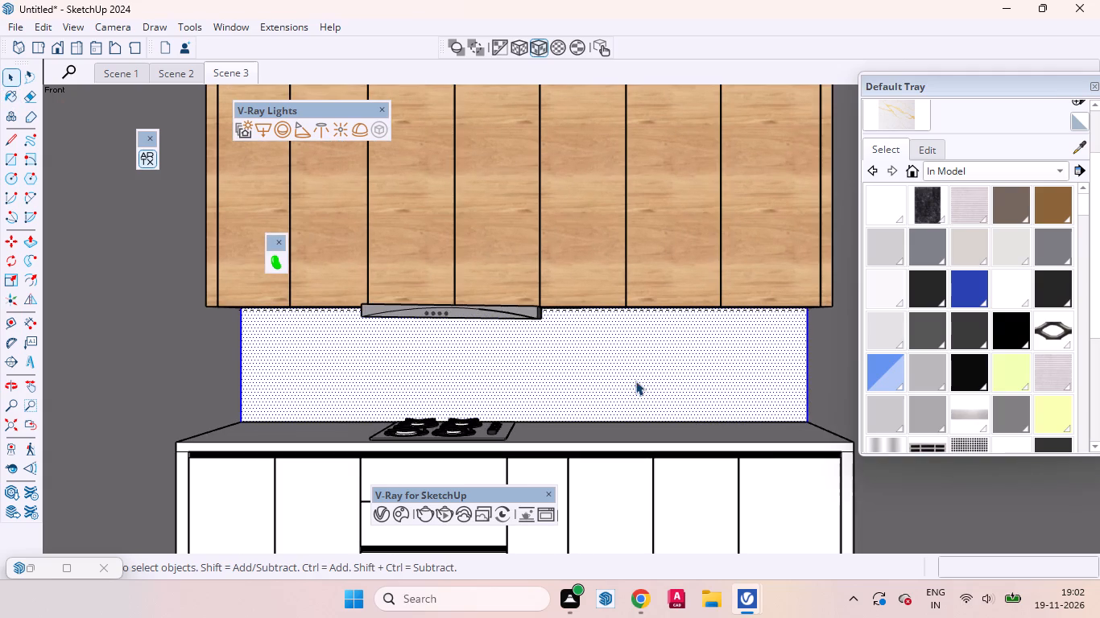
left_click(635, 381)
scroll(395, 391, "up", 3)
middle_click_drag(384, 393, 381, 355)
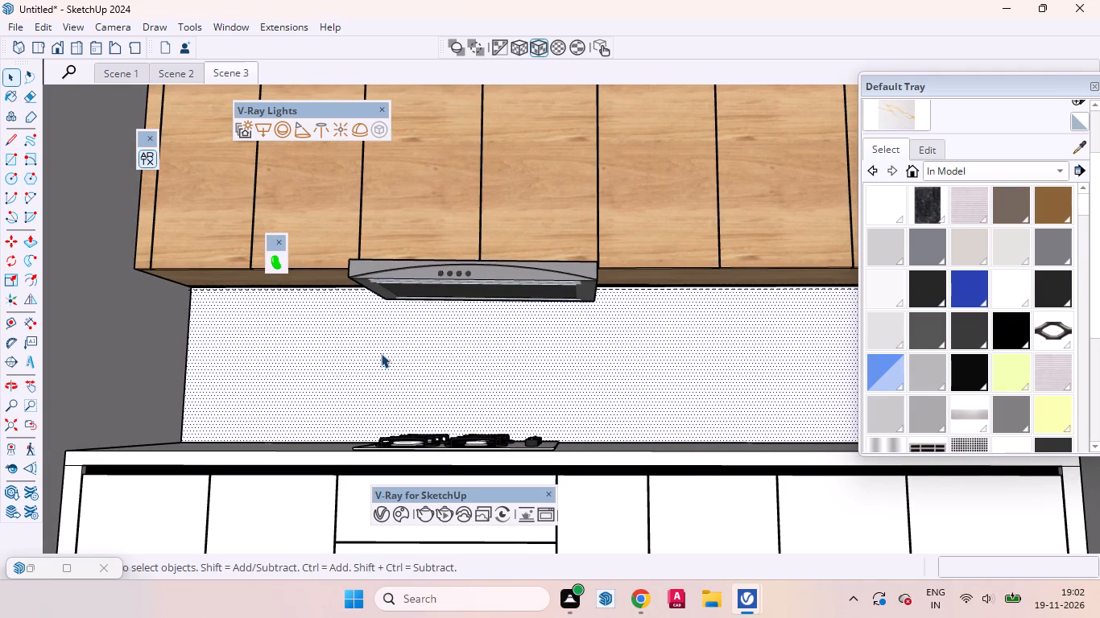
key("r")
scroll(292, 352, "up", 3)
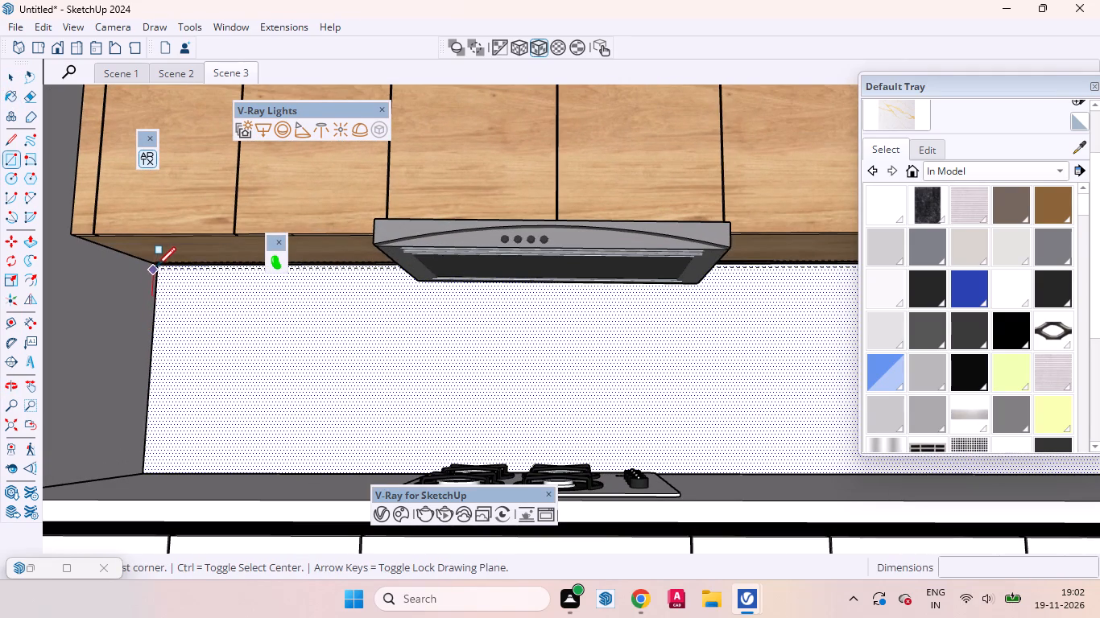
left_click(163, 266)
scroll(205, 399, "down", 10)
scroll(624, 428, "up", 3)
middle_click_drag(634, 439, 687, 496)
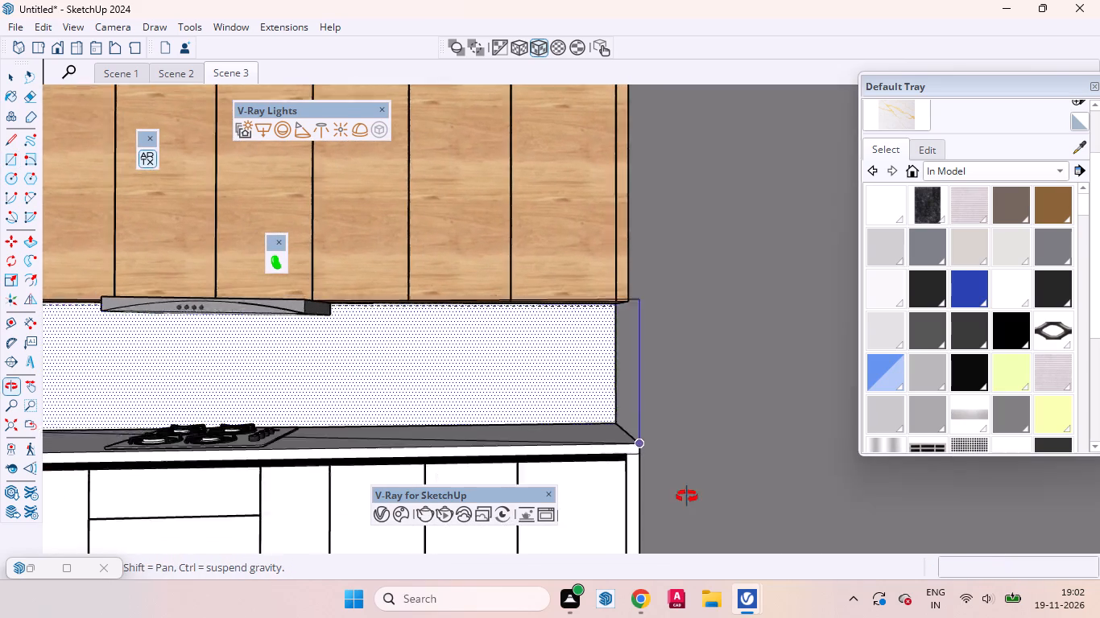
middle_click_drag(687, 496, 692, 503)
scroll(656, 439, "up", 6)
left_click(601, 410)
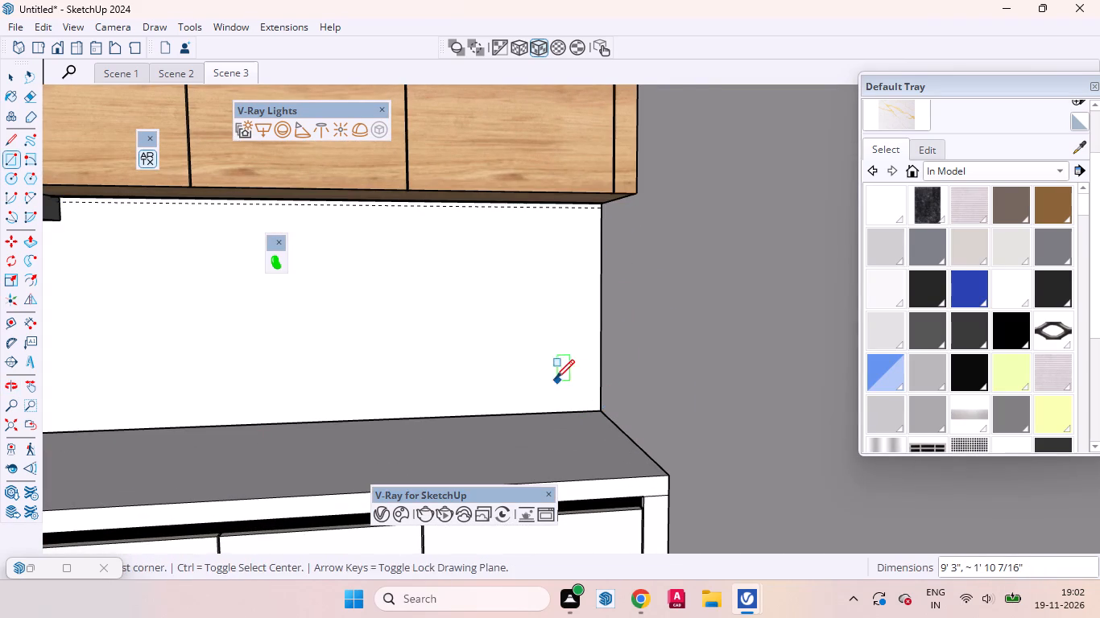
Paint the new backsplash rectangle with the gold-veined white marble material.
key("space")
left_click(525, 344)
left_click(899, 122)
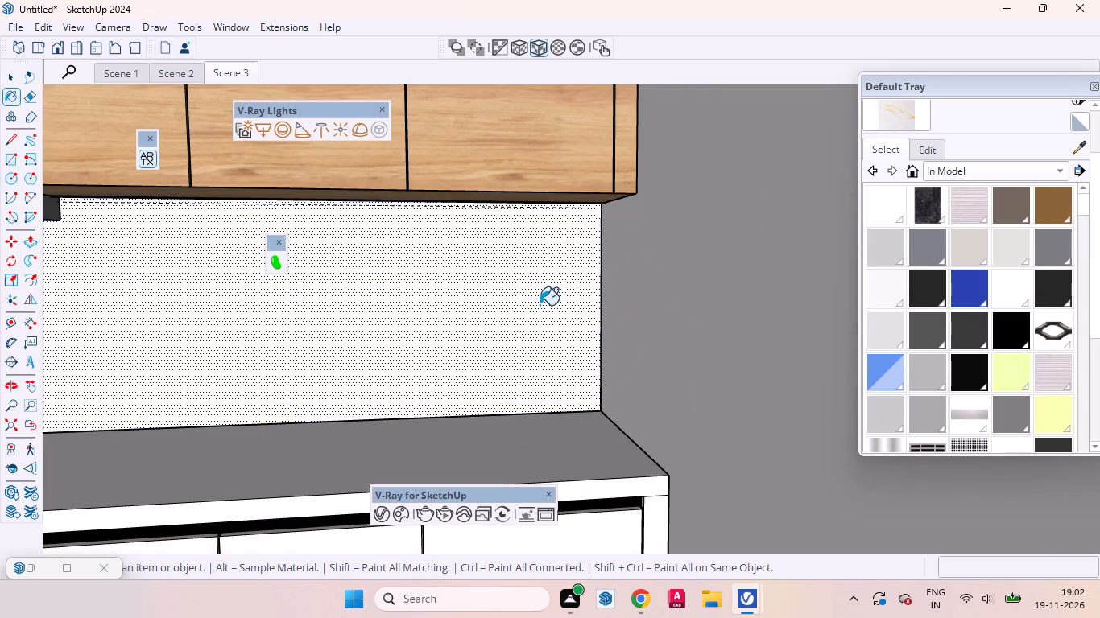
left_click(532, 307)
Fit the marble texture to the selected backsplash face with a cubic projection scaled to its bounding box size.
key("space")
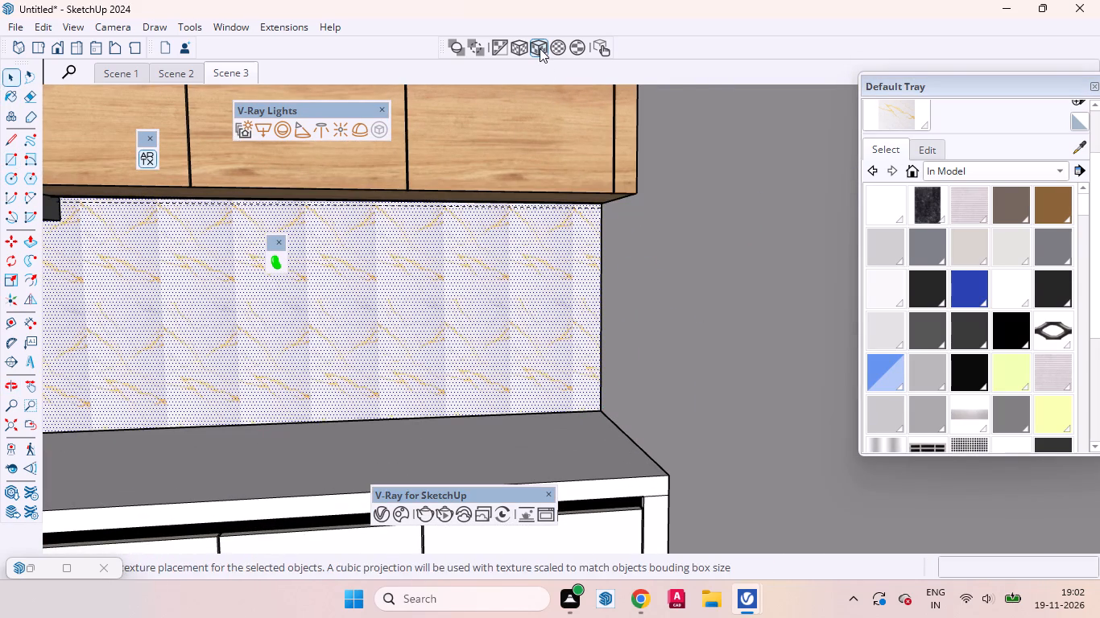
left_click(540, 48)
scroll(581, 225, "down", 17)
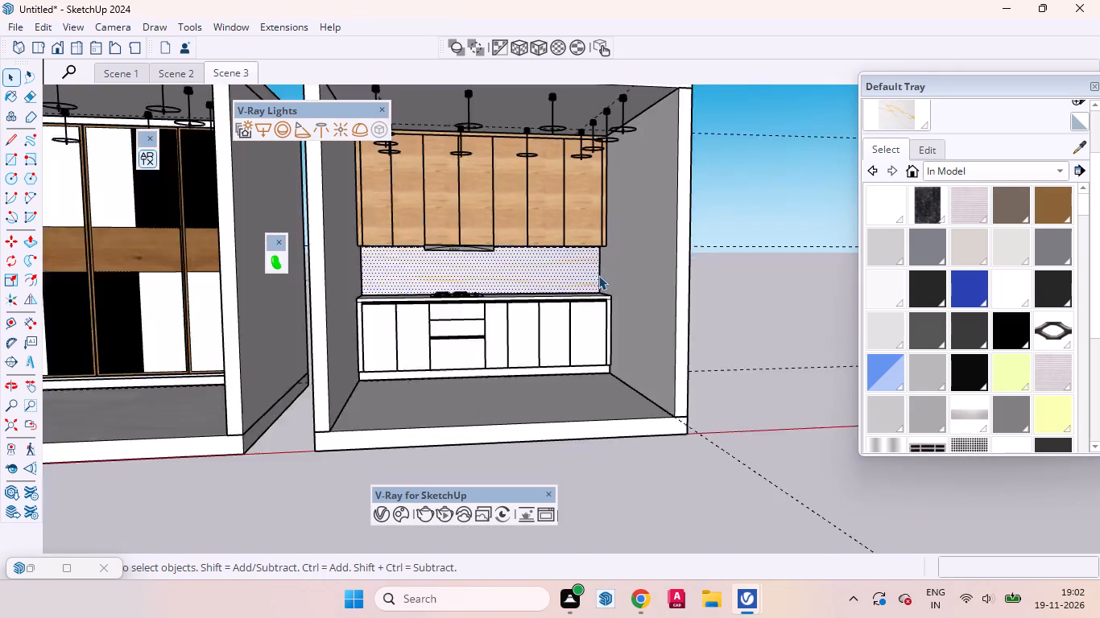
scroll(598, 275, "down", 2)
left_click(717, 307)
scroll(532, 284, "up", 9)
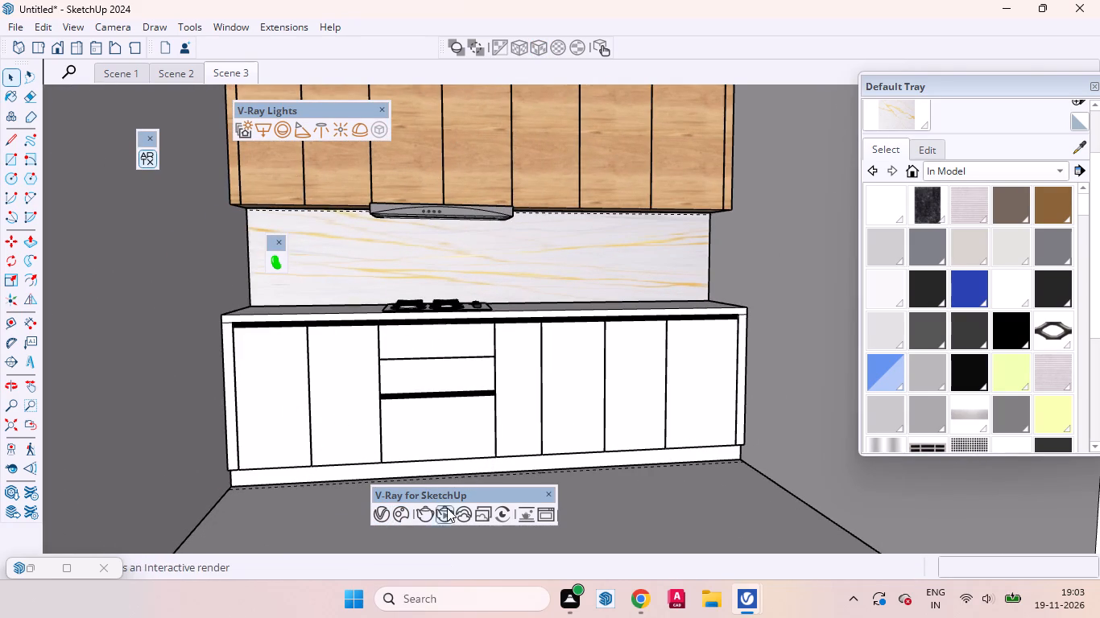
Make the marble Material4 editable in the V-Ray Asset Editor and raise its reflection color from black to light grey.
left_click(385, 517)
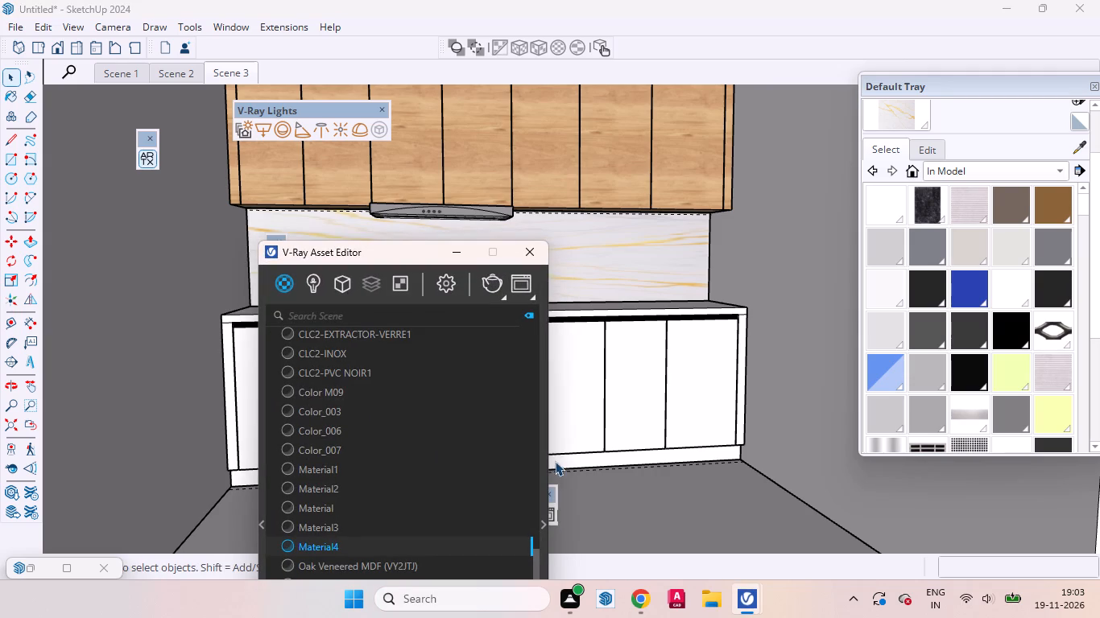
left_click(544, 464)
left_click_drag(603, 252, 551, 72)
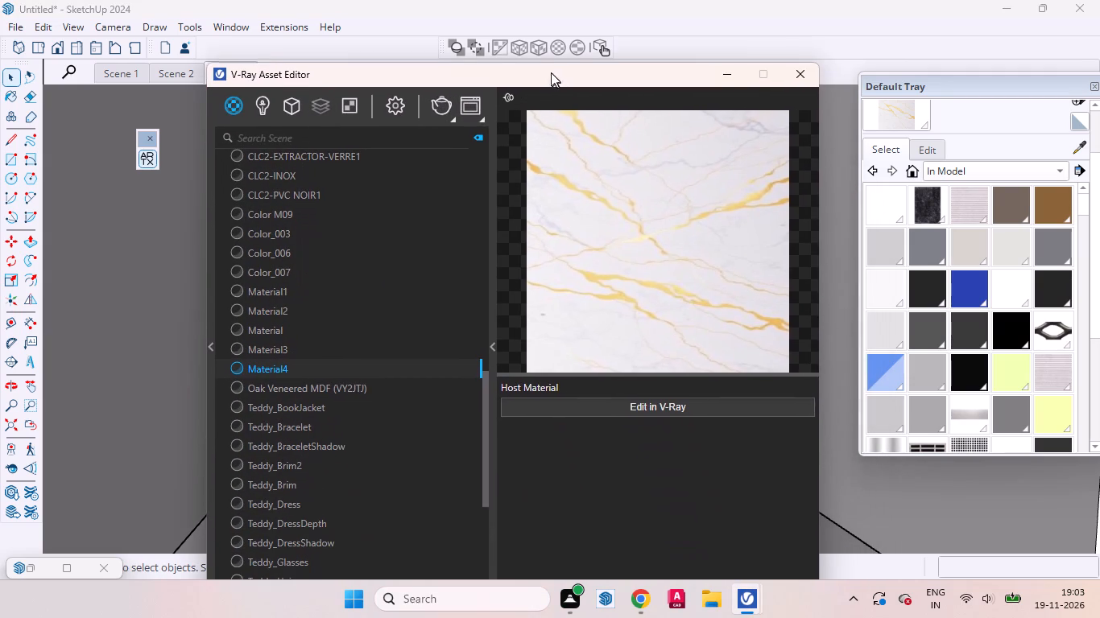
left_click_drag(551, 72, 552, 72)
left_click(611, 406)
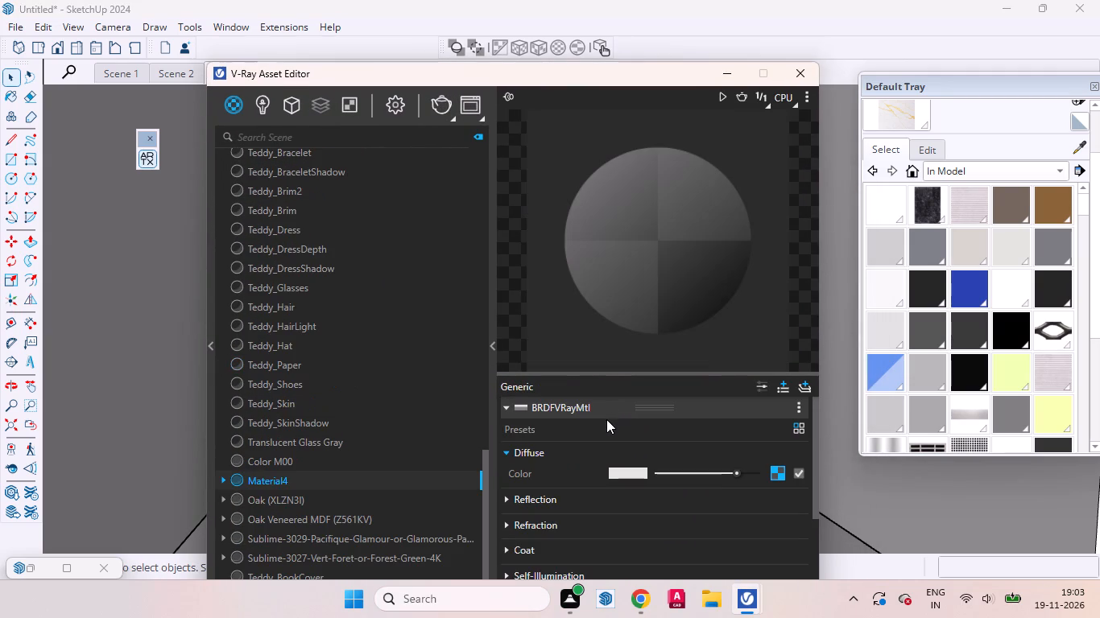
scroll(606, 422, "down", 1)
left_click(584, 426)
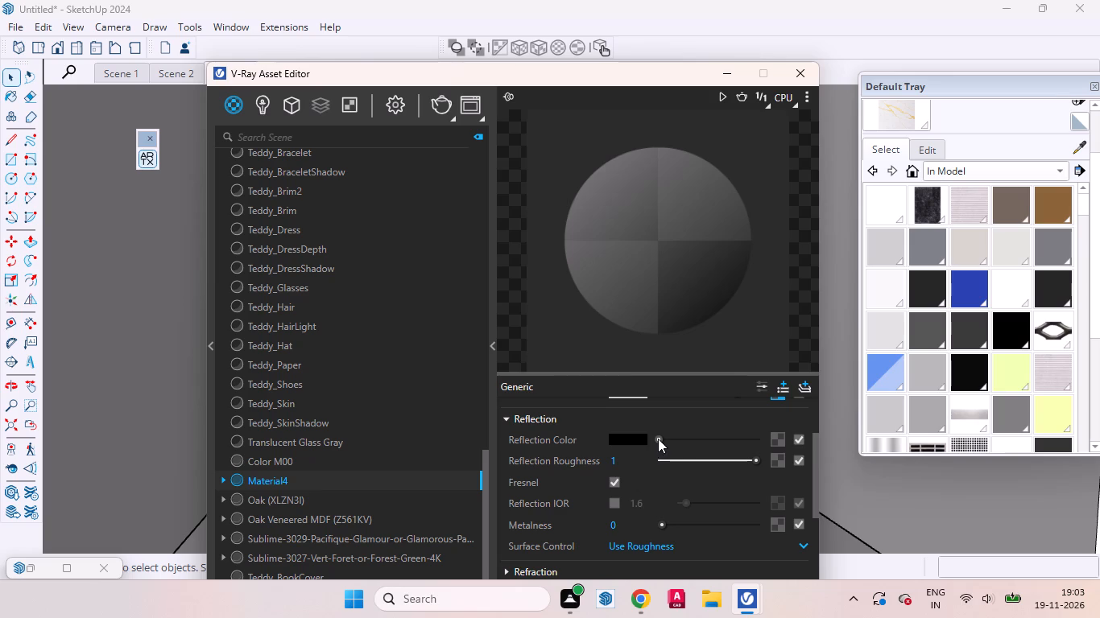
left_click_drag(658, 439, 709, 443)
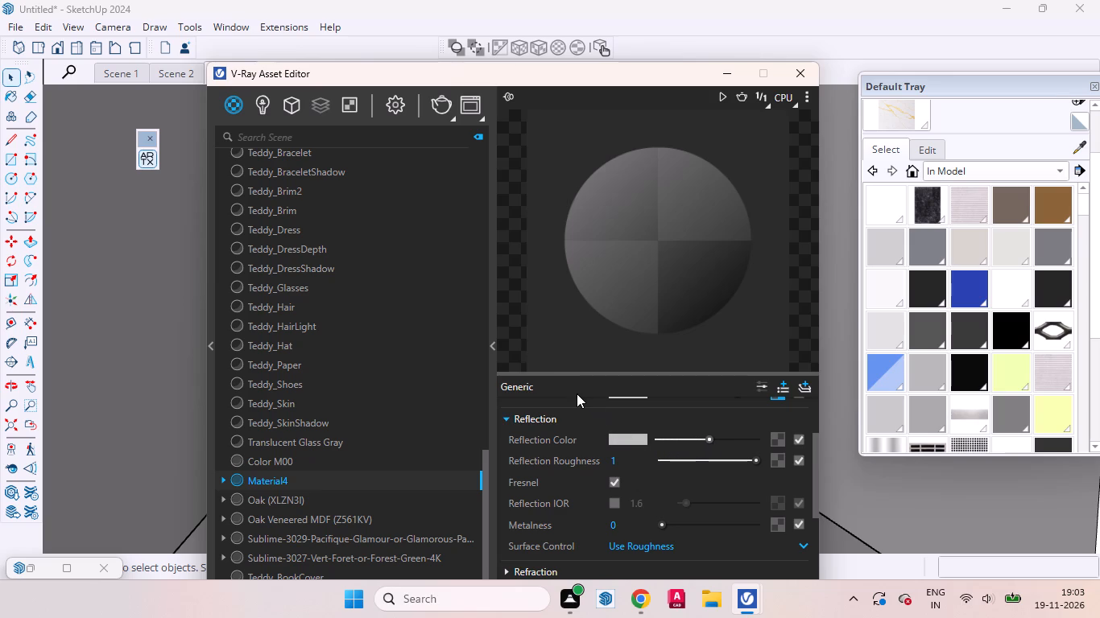
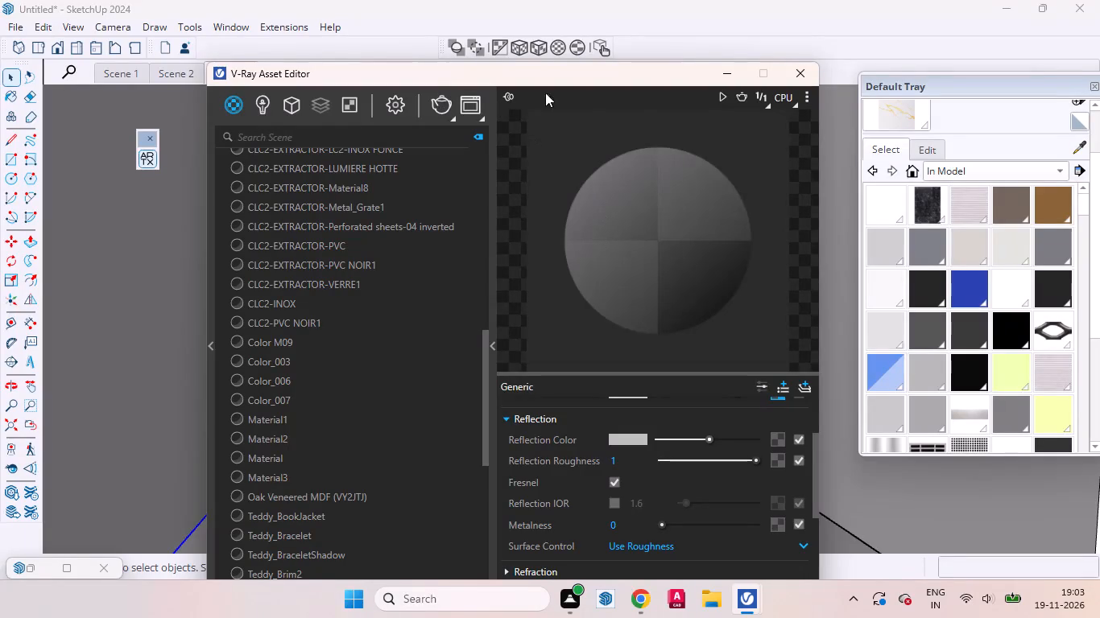
Fine-tune the light grey reflection color of the backsplash marble in the V-Ray Asset Editor.
left_click(495, 352)
left_click(410, 76)
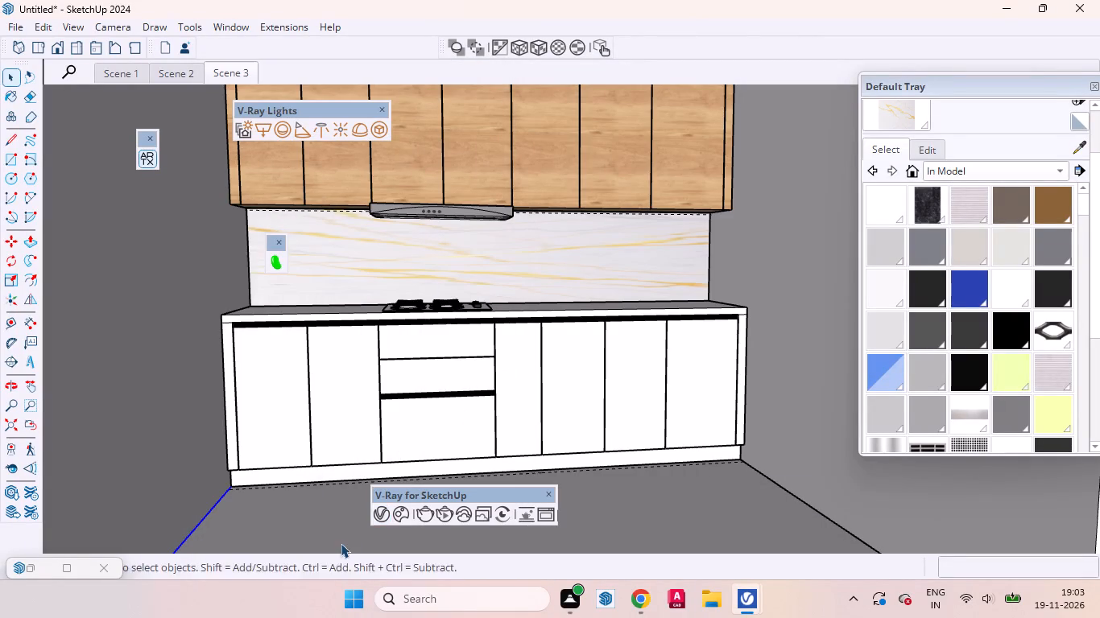
left_click(383, 519)
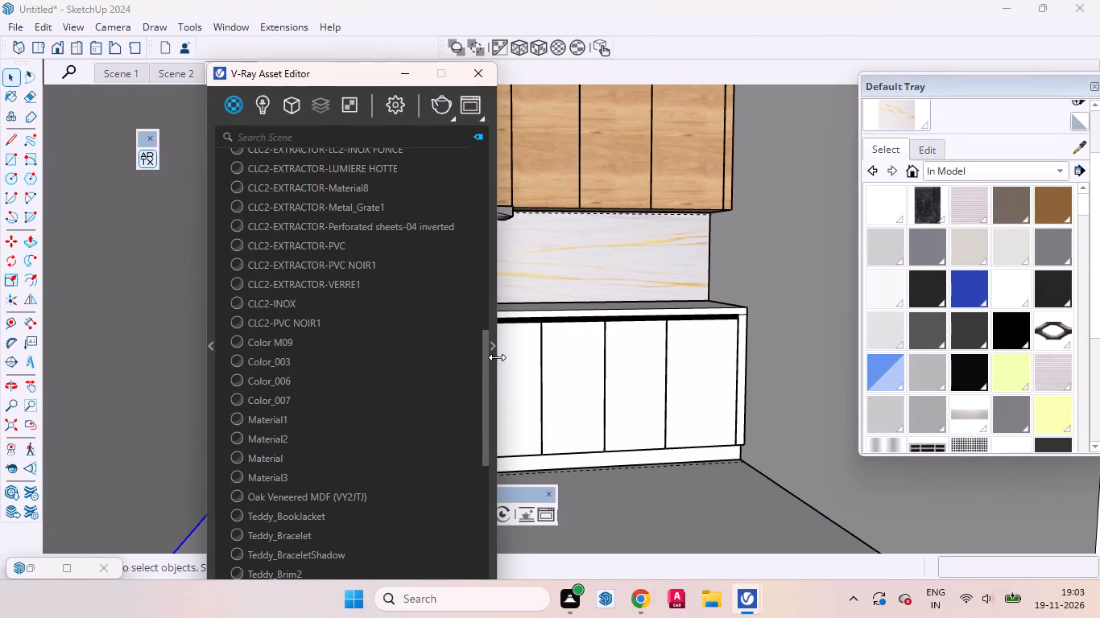
left_click(494, 350)
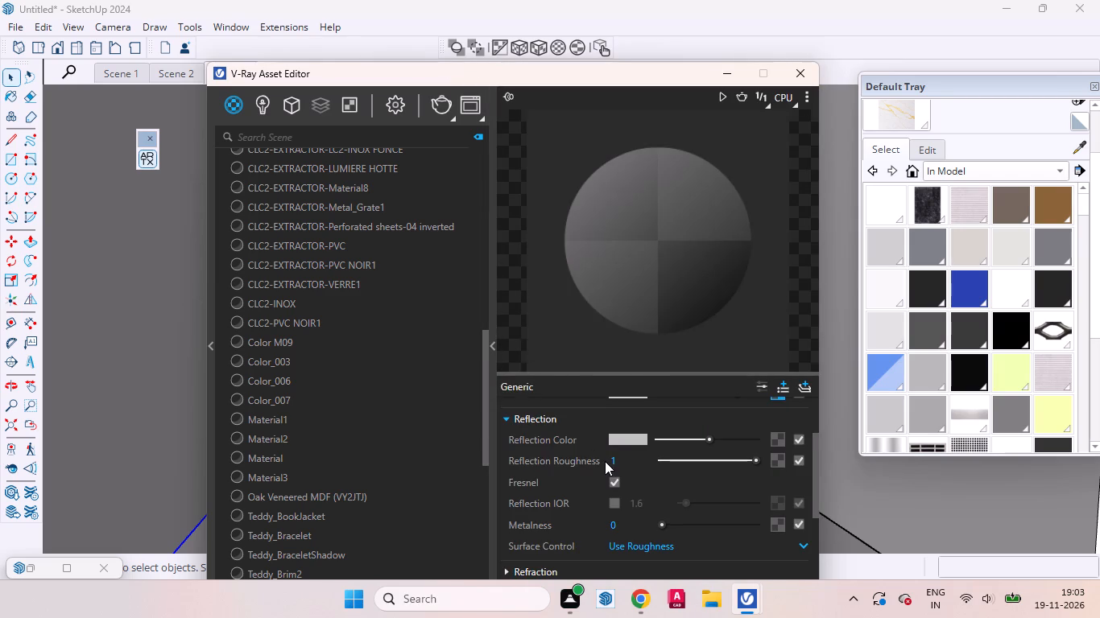
scroll(606, 461, "up", 1)
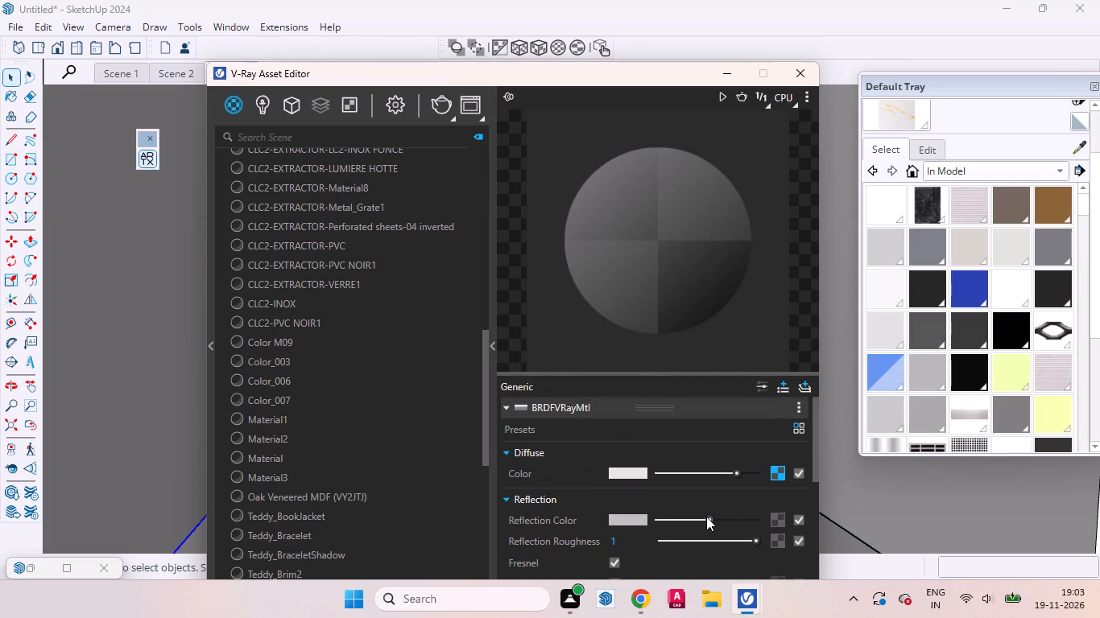
left_click(708, 517)
Sample the veined white marble from the floor of the room next to the kitchen.
left_click_drag(598, 78, 701, 496)
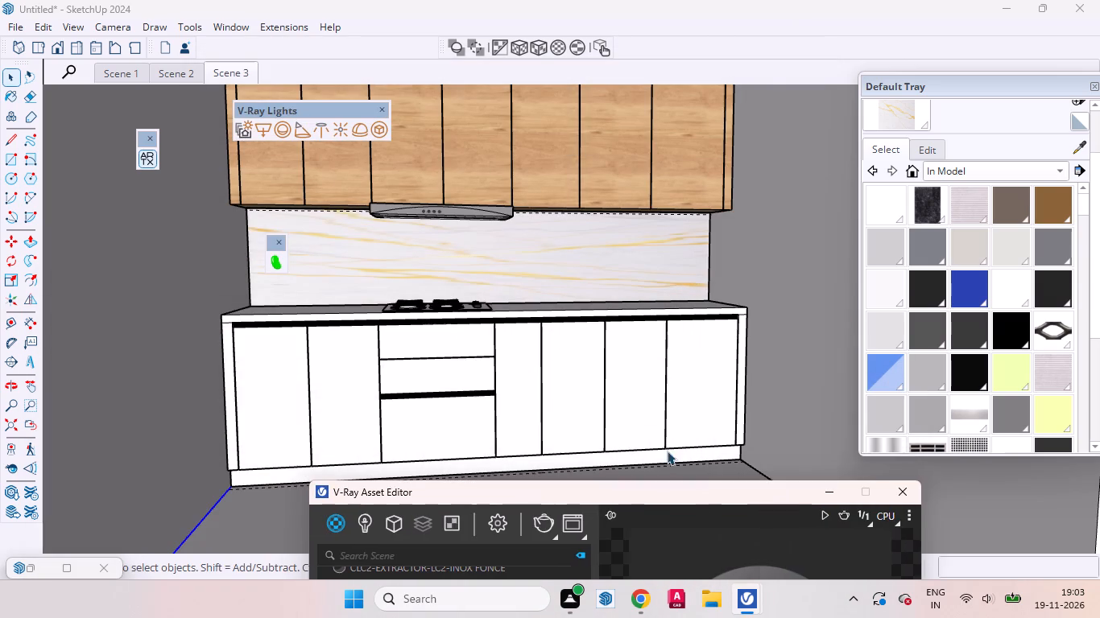
scroll(243, 338, "up", 3)
scroll(341, 330, "down", 14)
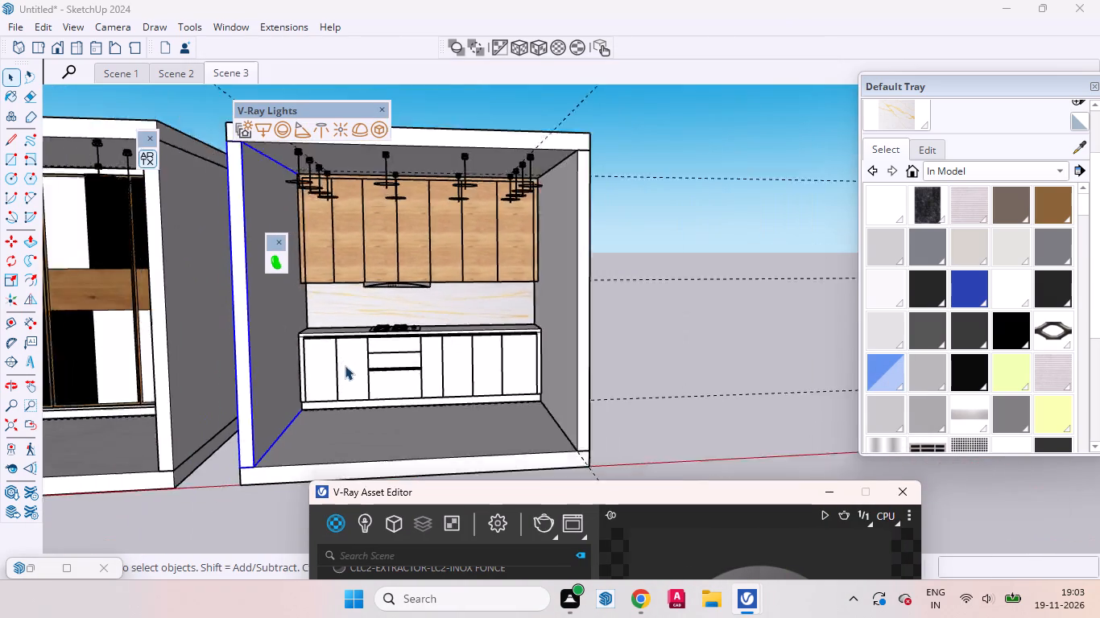
scroll(345, 365, "down", 1)
left_click(572, 378)
scroll(363, 423, "up", 4)
middle_click_drag(407, 415, 415, 583)
scroll(410, 469, "up", 2)
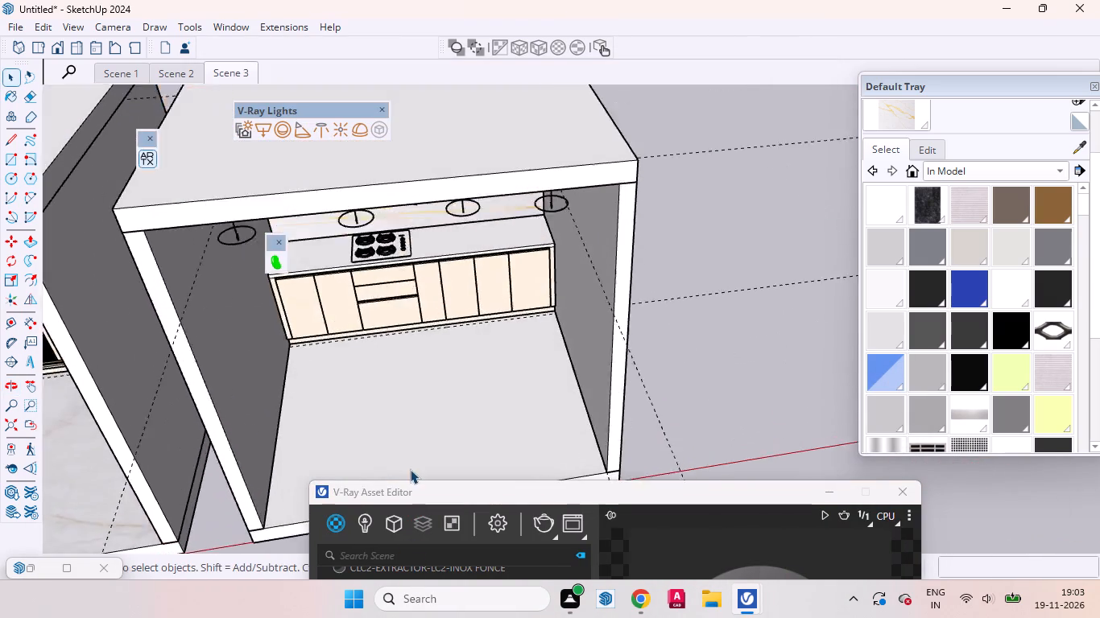
scroll(410, 469, "up", 2)
scroll(394, 380, "down", 11)
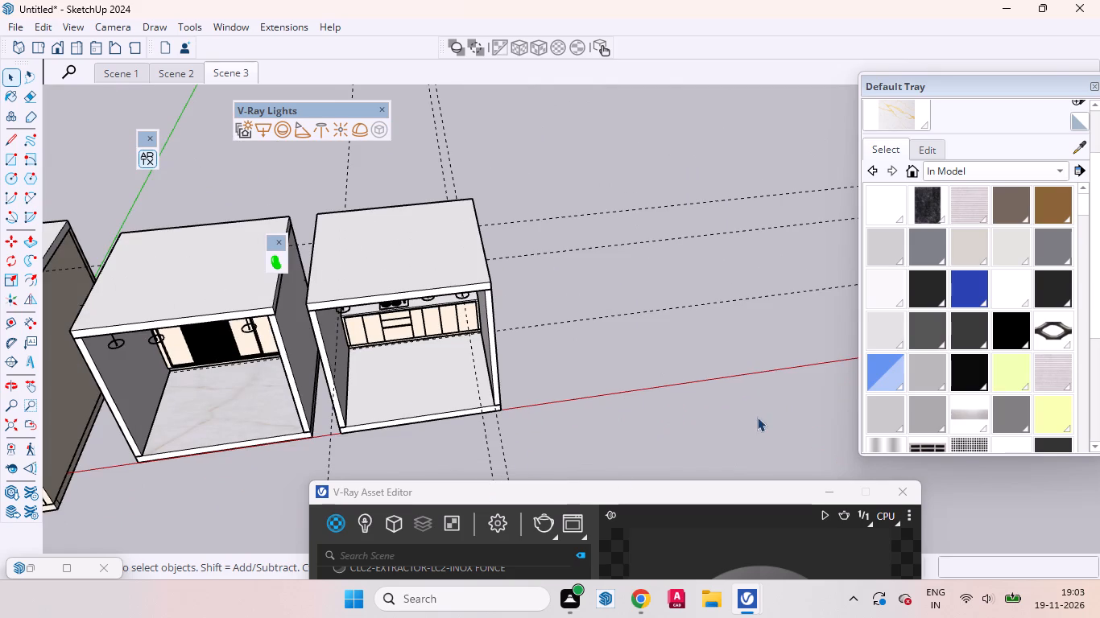
left_click_drag(687, 495, 478, 382)
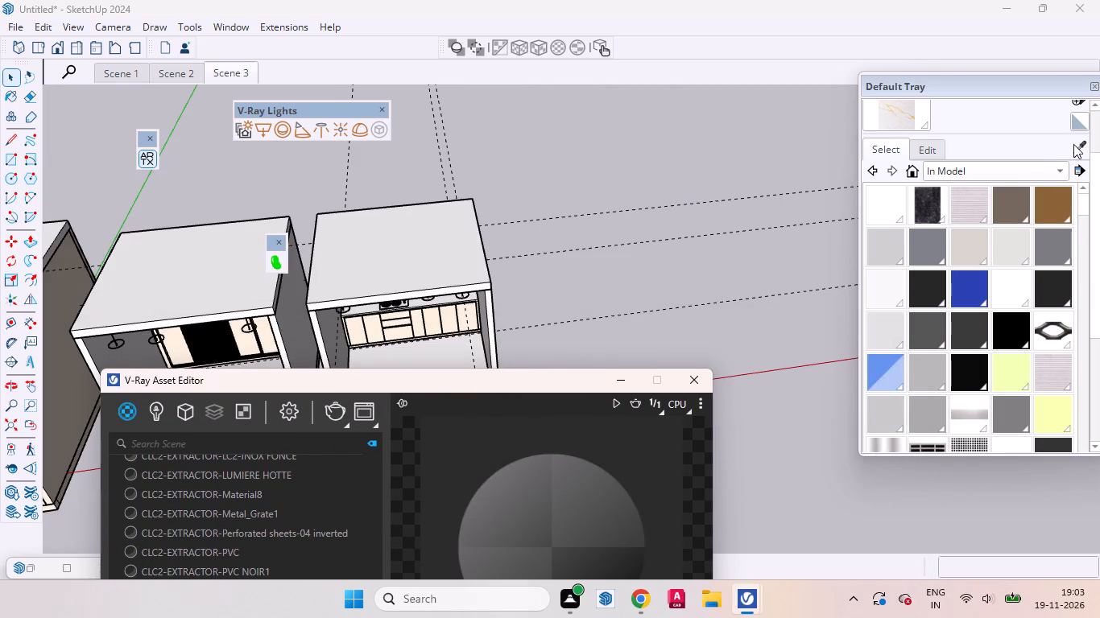
left_click(1076, 145)
left_click_drag(449, 385, 647, 562)
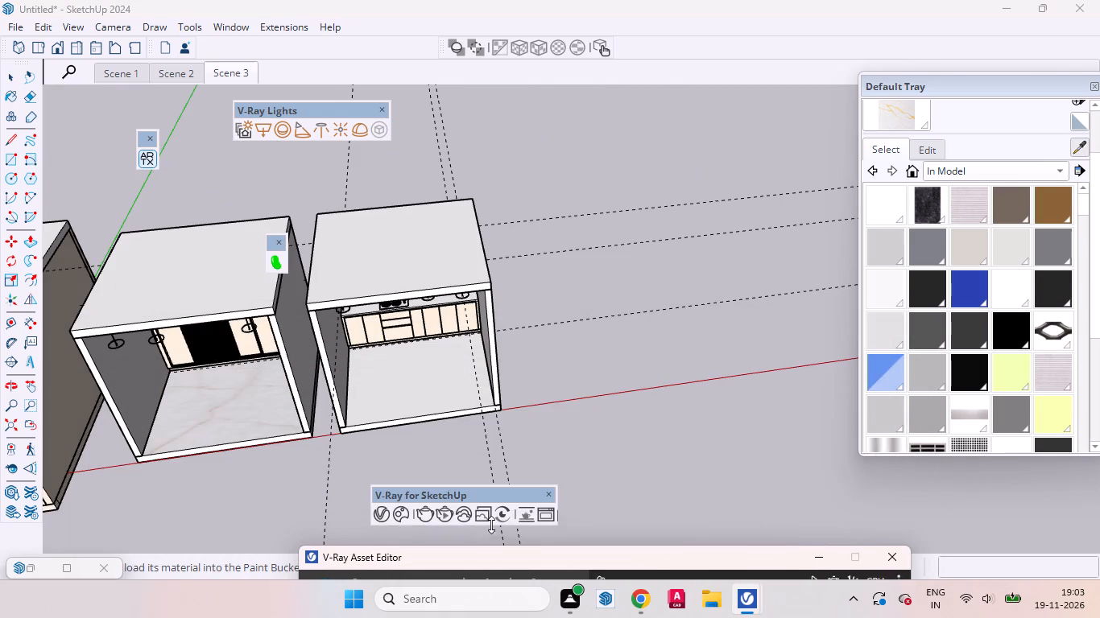
left_click(180, 425)
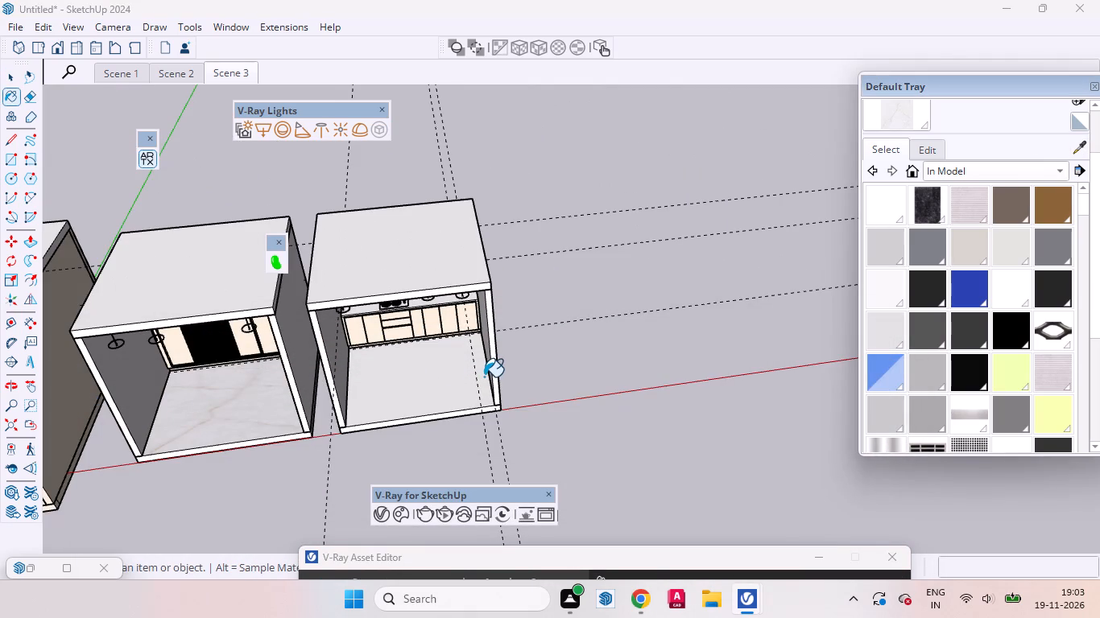
Paint the kitchen's floor face inside its group with the sampled veined white marble.
key("space")
scroll(490, 404, "up", 1)
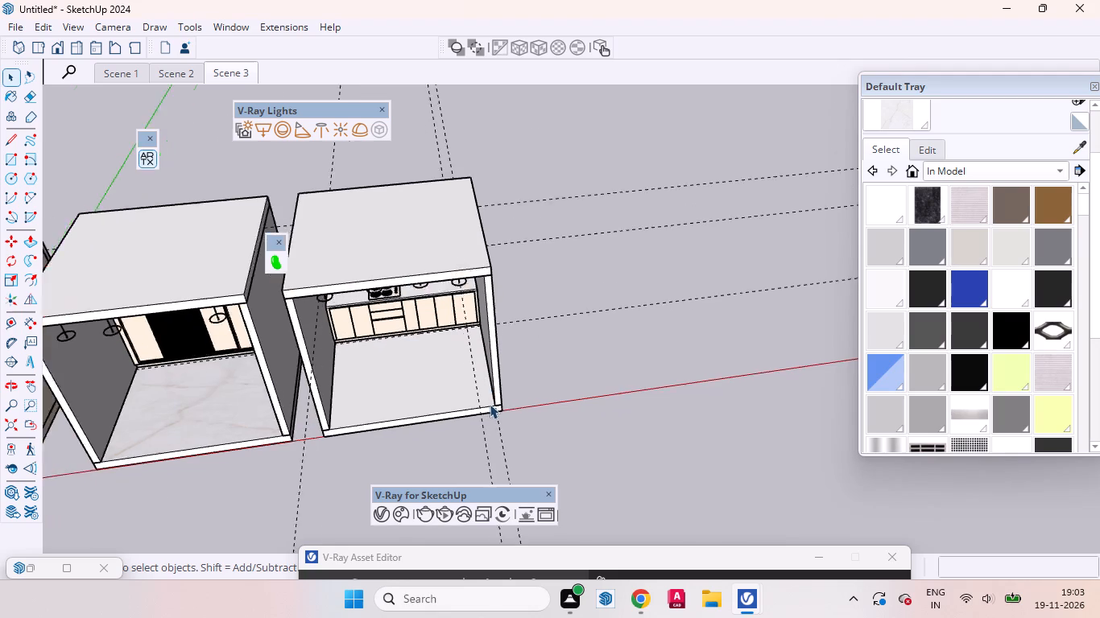
scroll(490, 404, "up", 6)
left_click(352, 406)
left_click(316, 410)
left_click(324, 408)
left_click(393, 381)
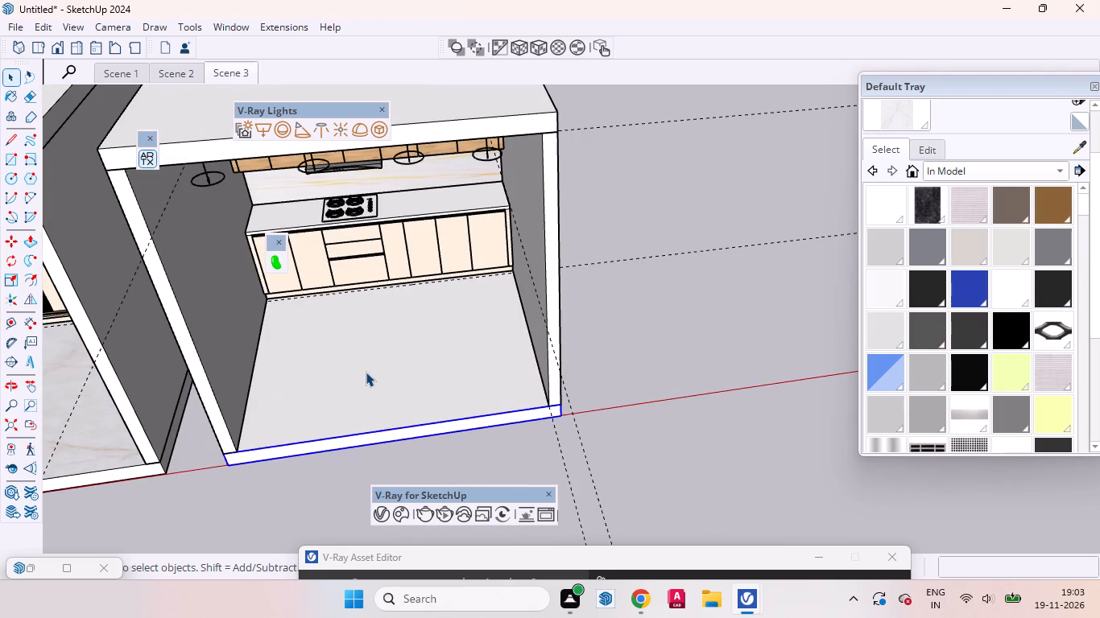
double_click(366, 372)
left_click(320, 376)
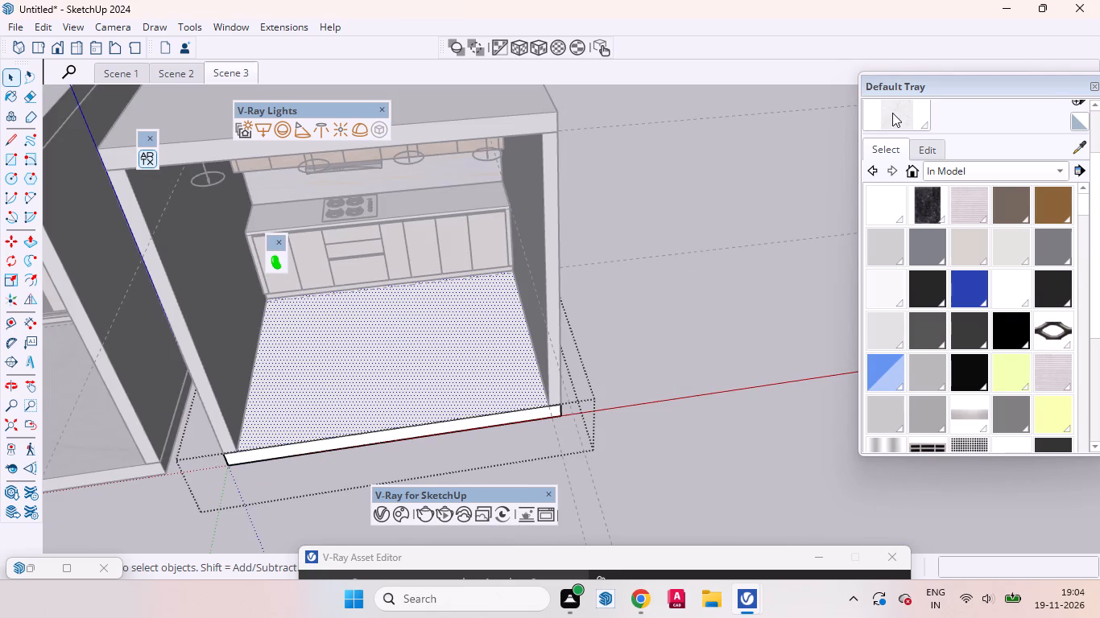
left_click(894, 113)
left_click(374, 374)
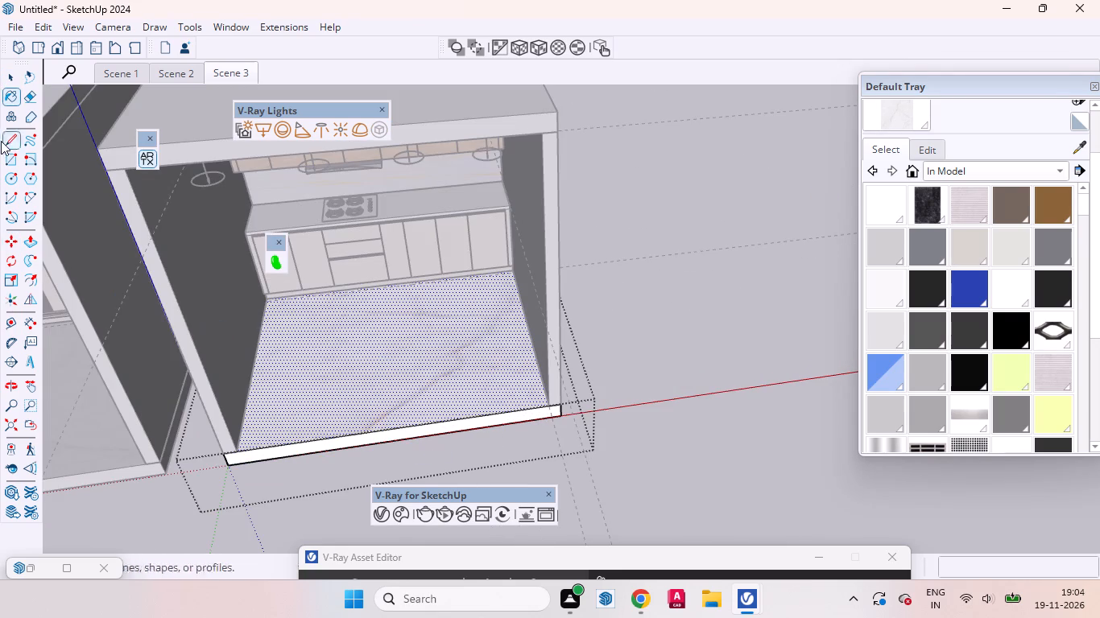
left_click(6, 78)
left_click(647, 314)
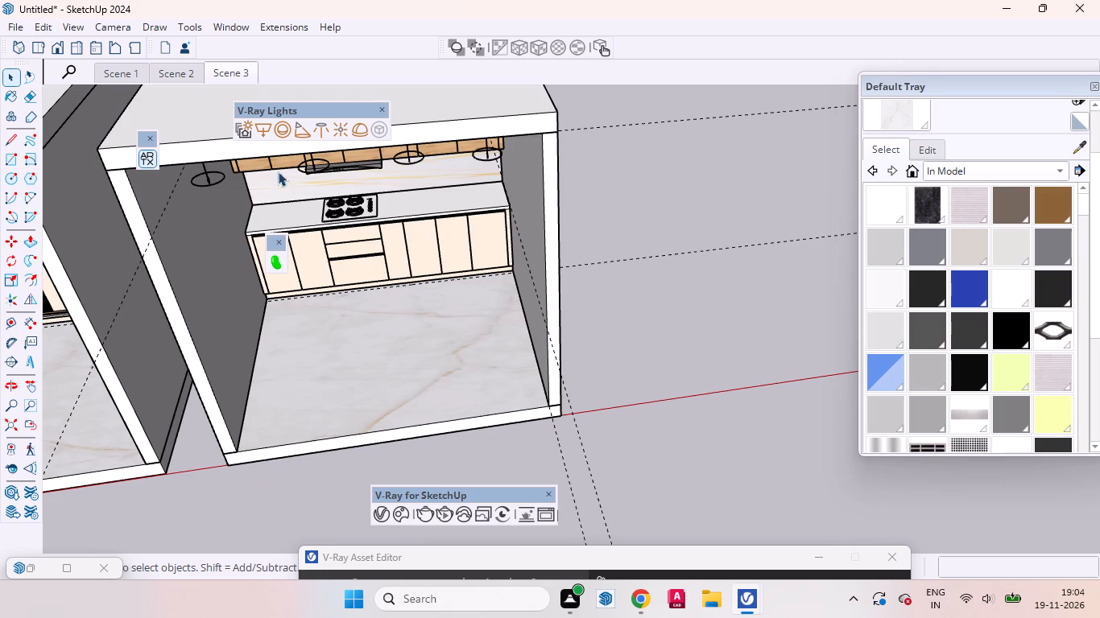
Return to the Scene 3 kitchen view and bring up the V-Ray render settings beside it.
left_click(239, 79)
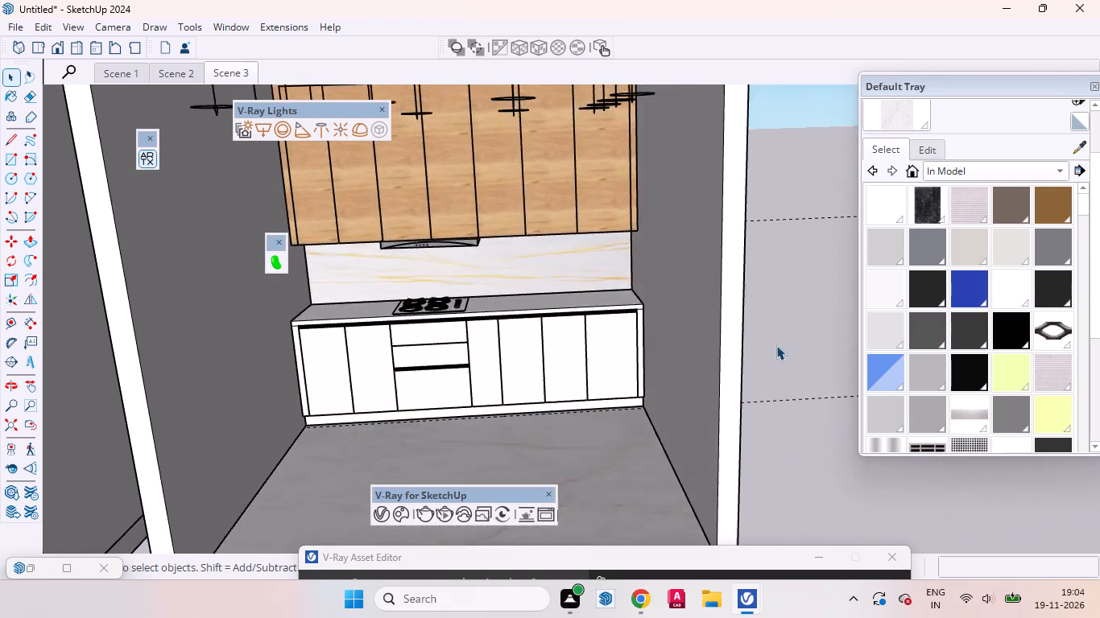
left_click_drag(601, 562, 635, 332)
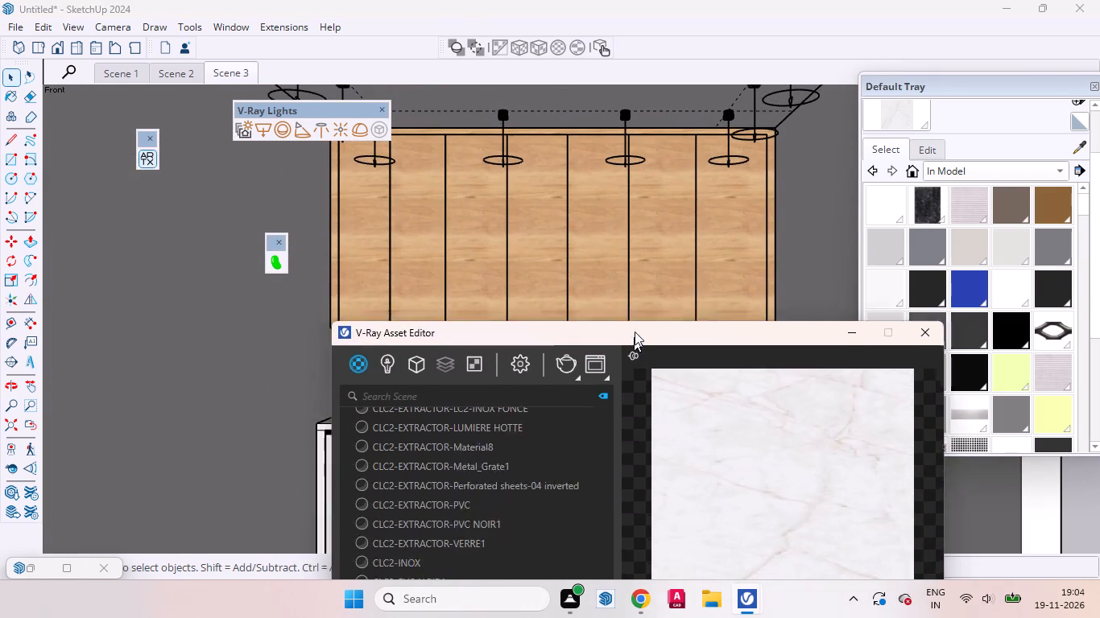
left_click_drag(635, 332, 573, 46)
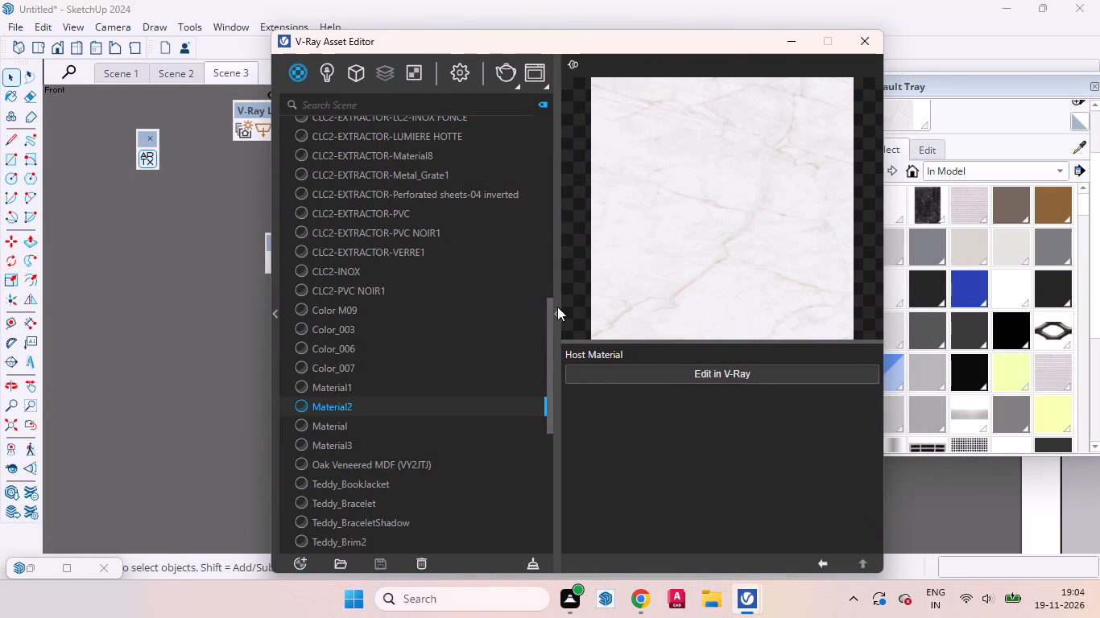
left_click(558, 307)
left_click_drag(426, 46, 439, 19)
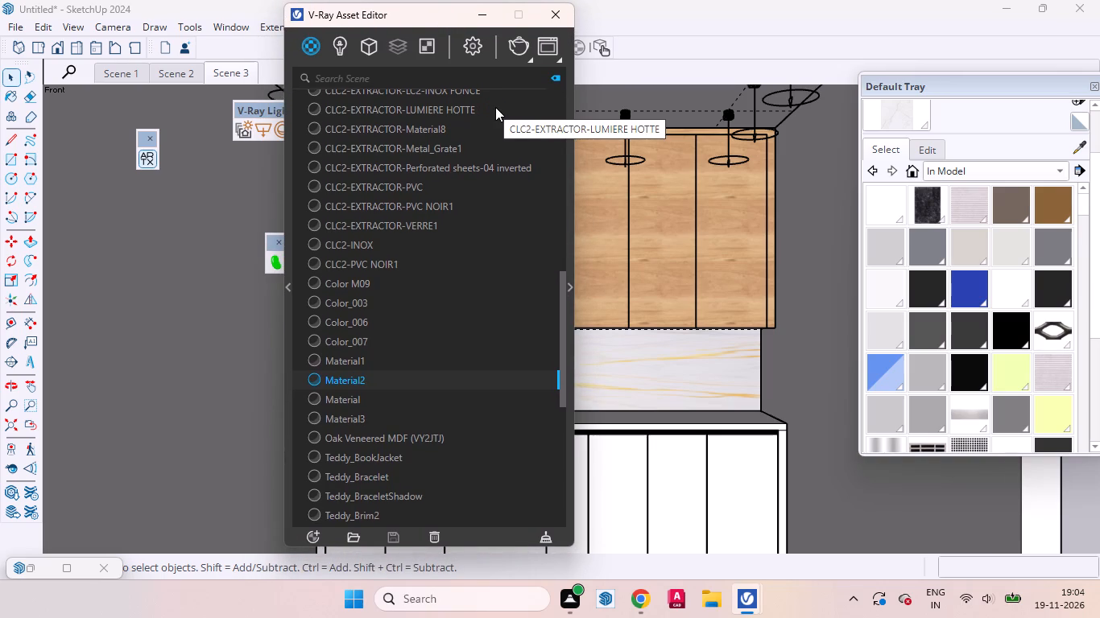
left_click(468, 58)
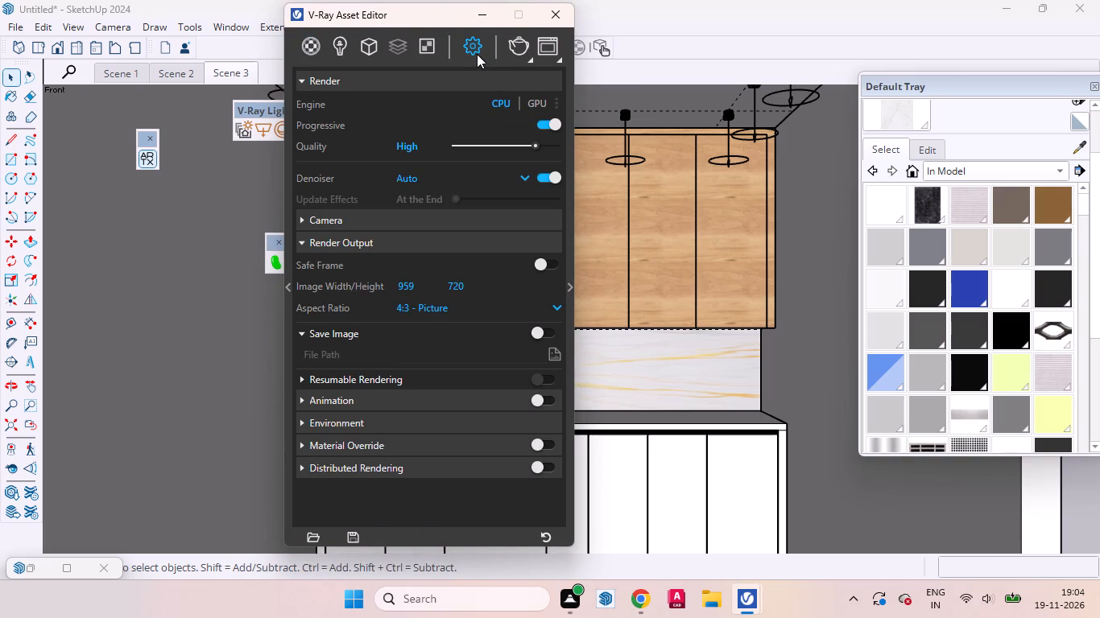
left_click(474, 51)
left_click_drag(430, 16, 263, 76)
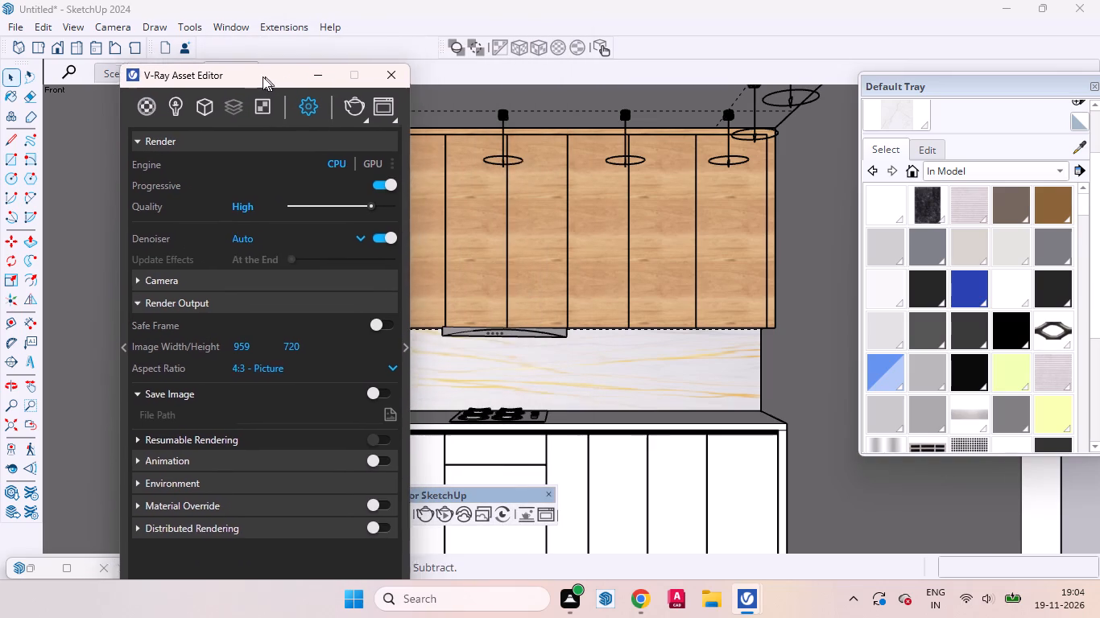
left_click_drag(263, 76, 246, 77)
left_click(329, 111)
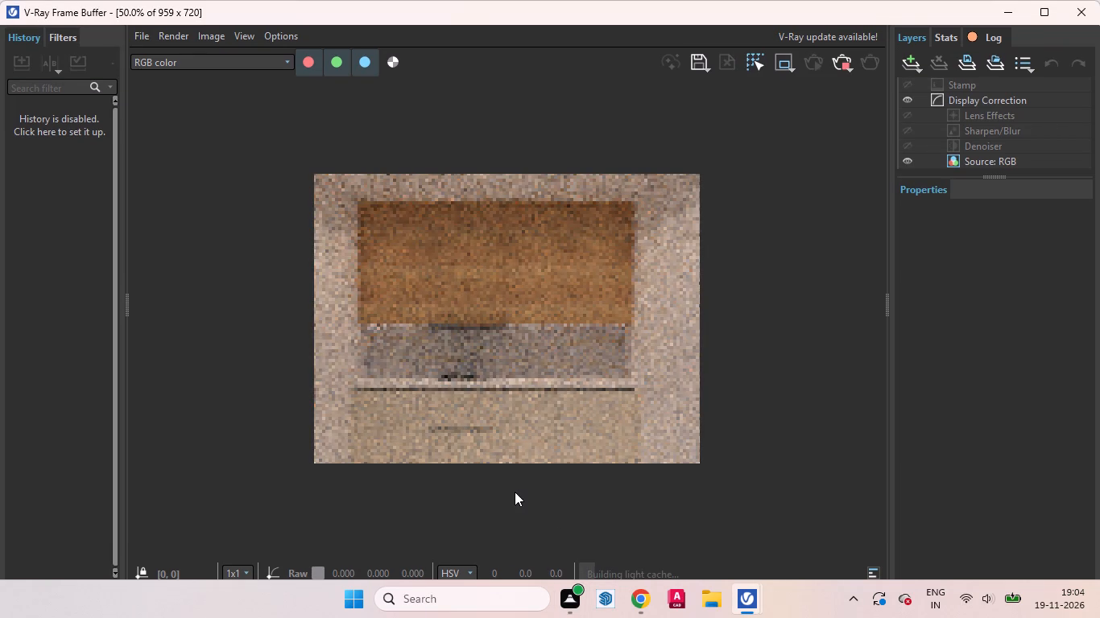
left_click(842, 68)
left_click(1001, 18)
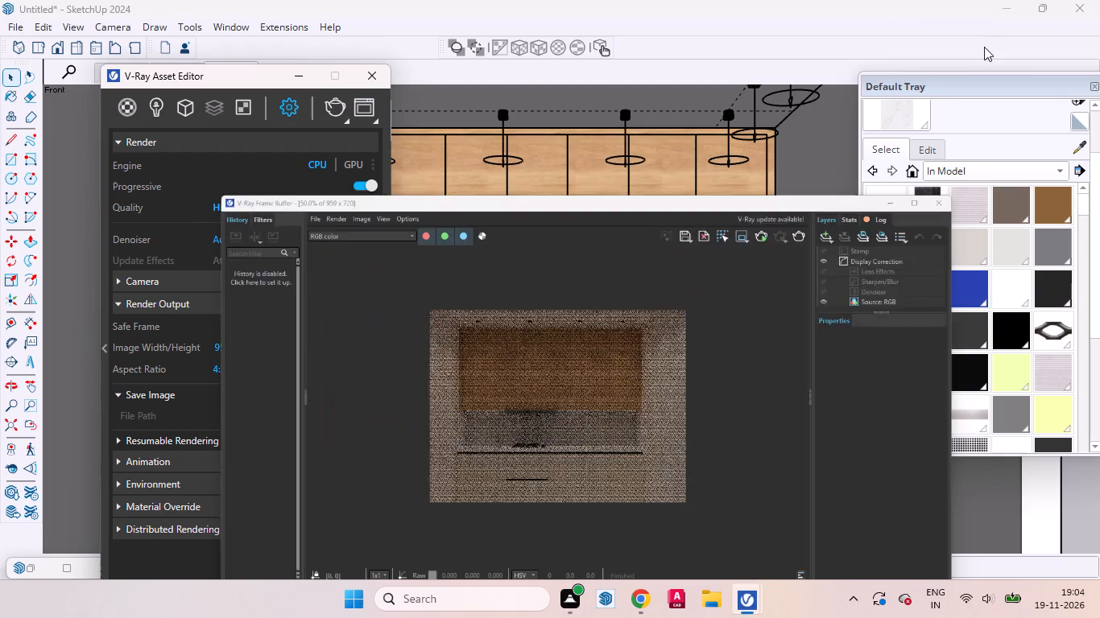
Reframe the kitchen view to include the full height of the base cabinets and start a V-Ray render.
left_click(30, 383)
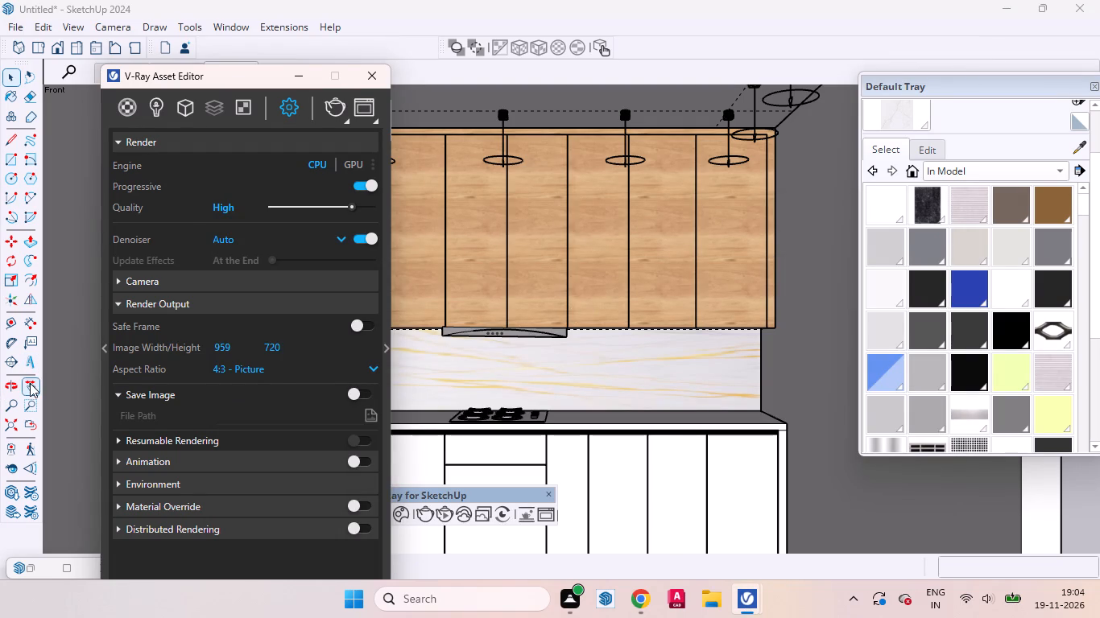
left_click_drag(468, 381, 471, 360)
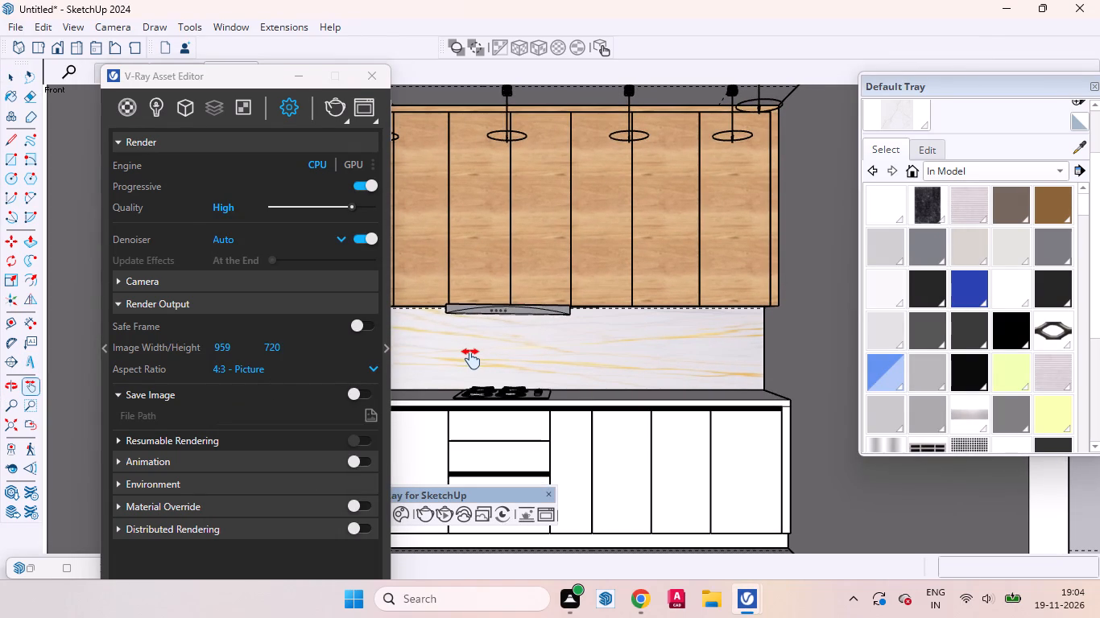
left_click(333, 114)
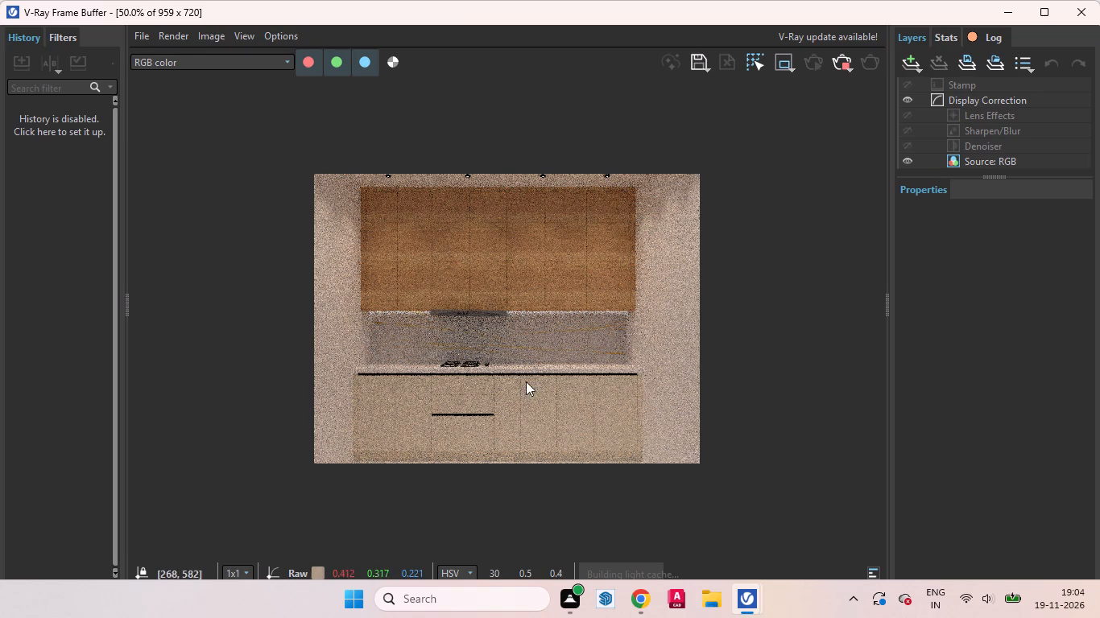
Examine the progressing render up close, checking the marble backsplash, hob, countertop and cabinets.
scroll(478, 362, "up", 2)
scroll(476, 375, "down", 2)
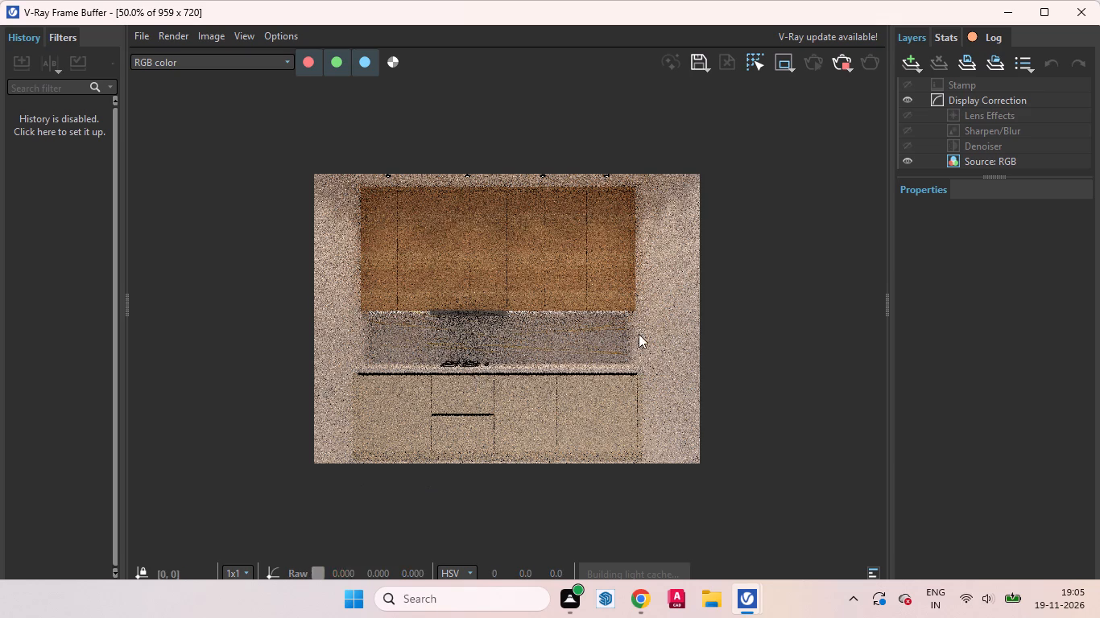
scroll(410, 377, "up", 1)
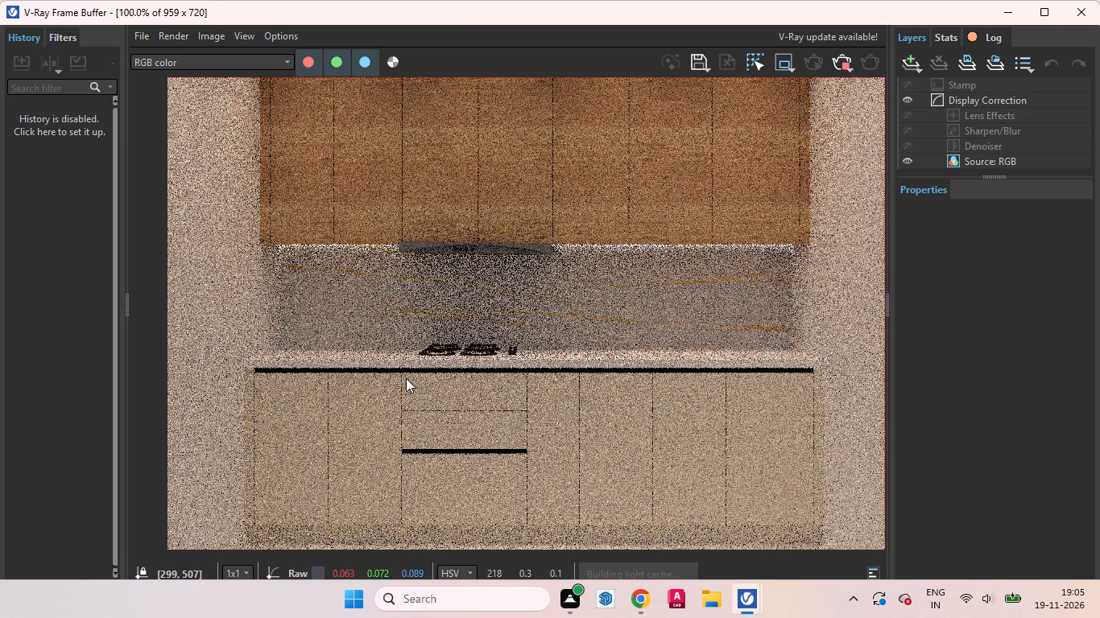
middle_click_drag(326, 381, 273, 360)
scroll(510, 361, "up", 1)
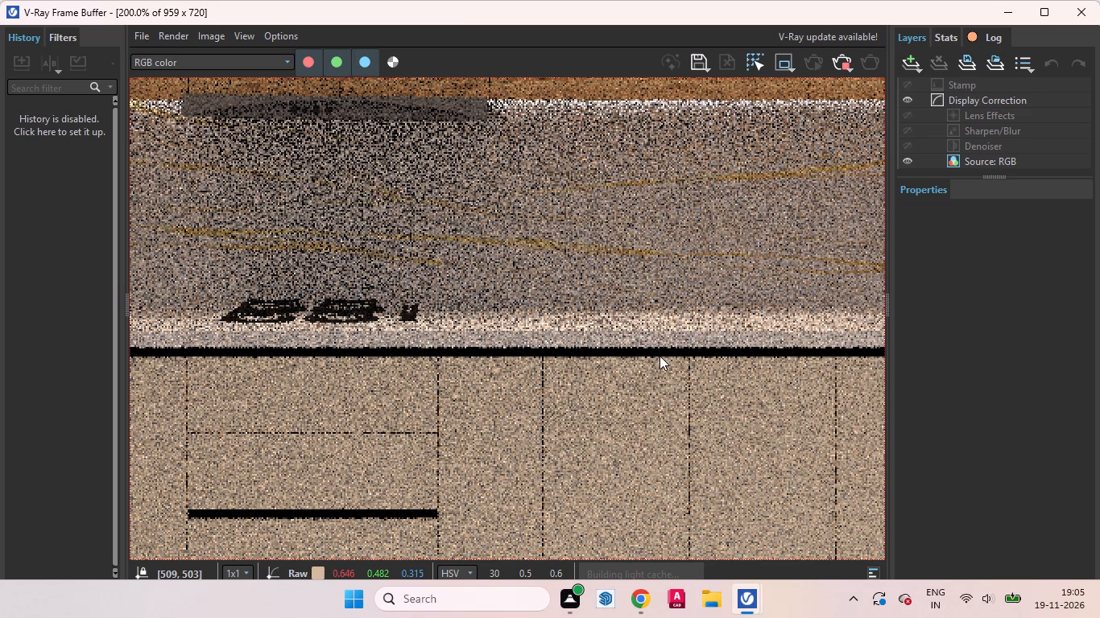
scroll(258, 372, "down", 1)
scroll(726, 358, "up", 1)
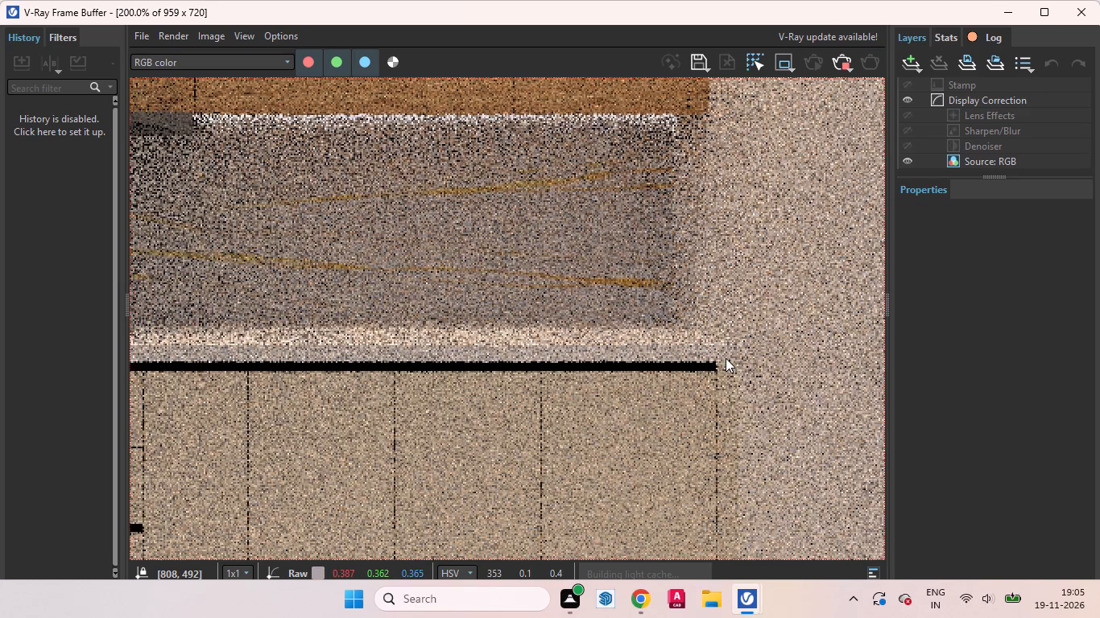
scroll(730, 373, "down", 1)
middle_click_drag(151, 385, 153, 385)
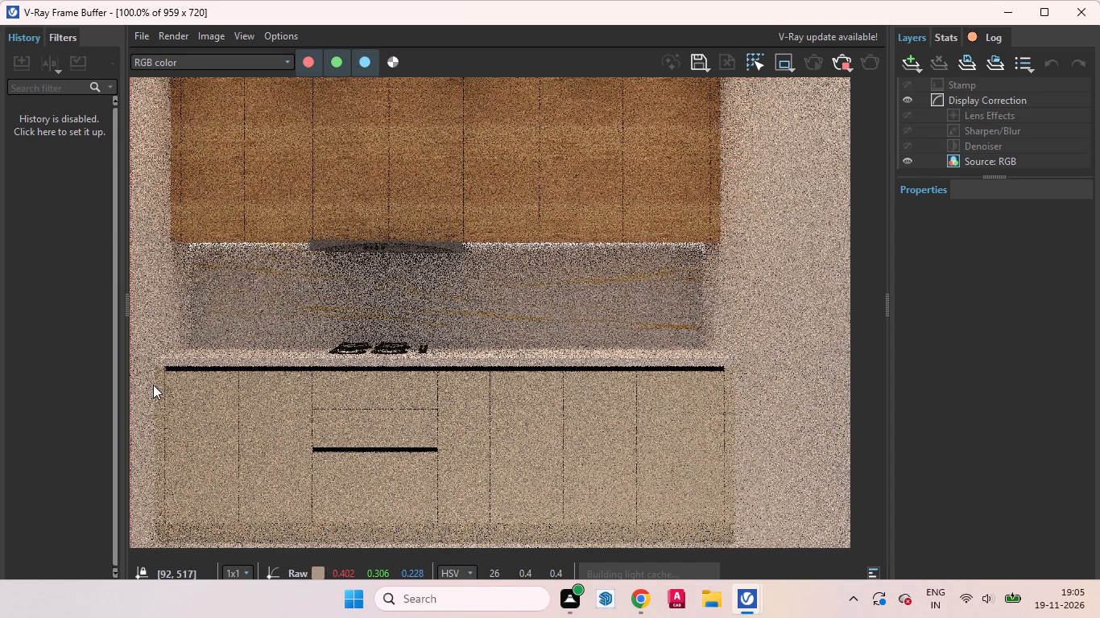
middle_click_drag(153, 385, 196, 404)
scroll(349, 432, "down", 1)
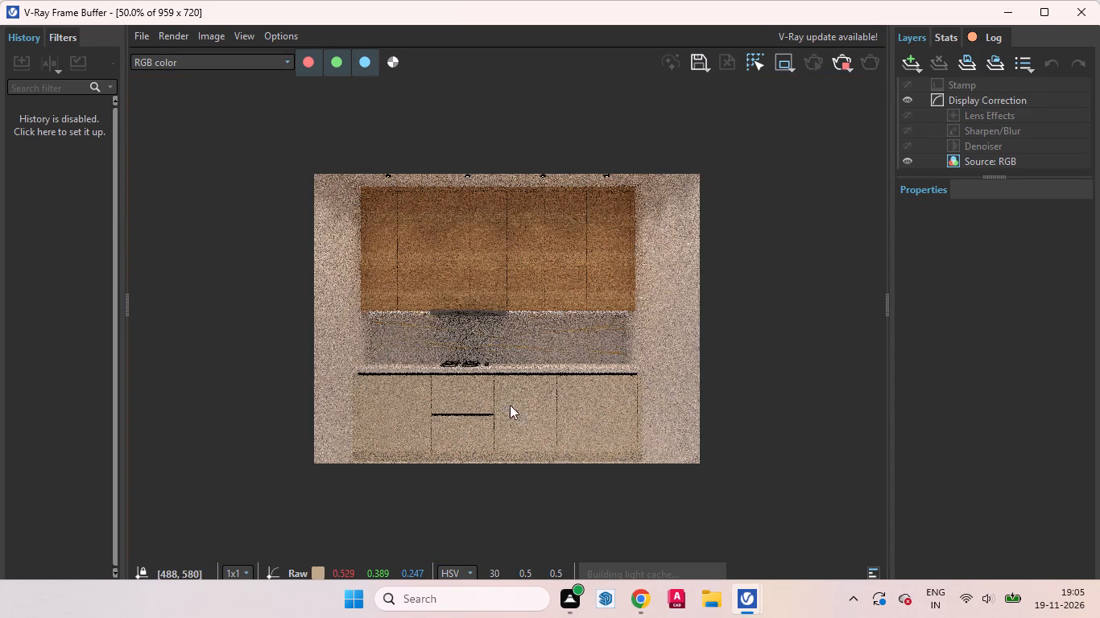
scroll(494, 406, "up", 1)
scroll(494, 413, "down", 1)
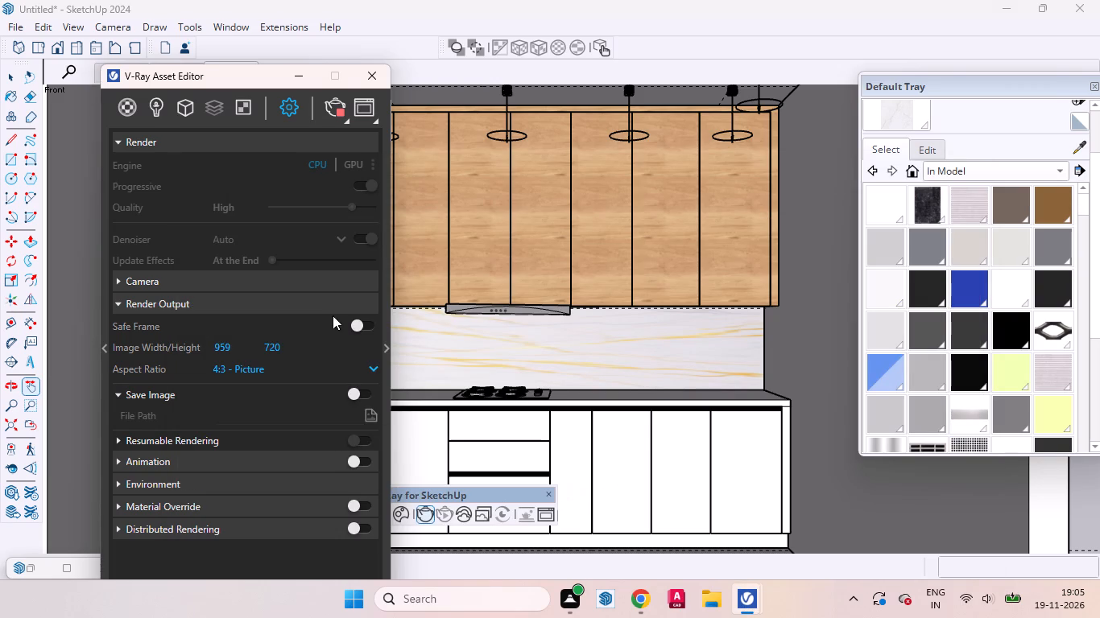
Put the V-Ray settings away and delete the dashed construction guide lines crossing the kitchen model.
left_click(8, 78)
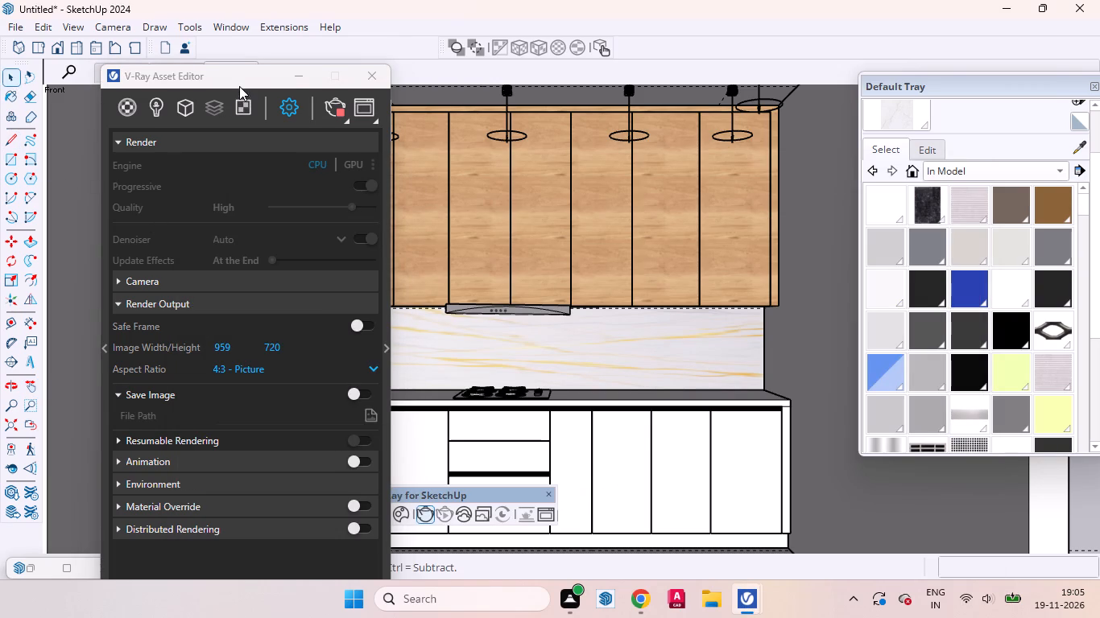
left_click(294, 82)
scroll(495, 302, "down", 11)
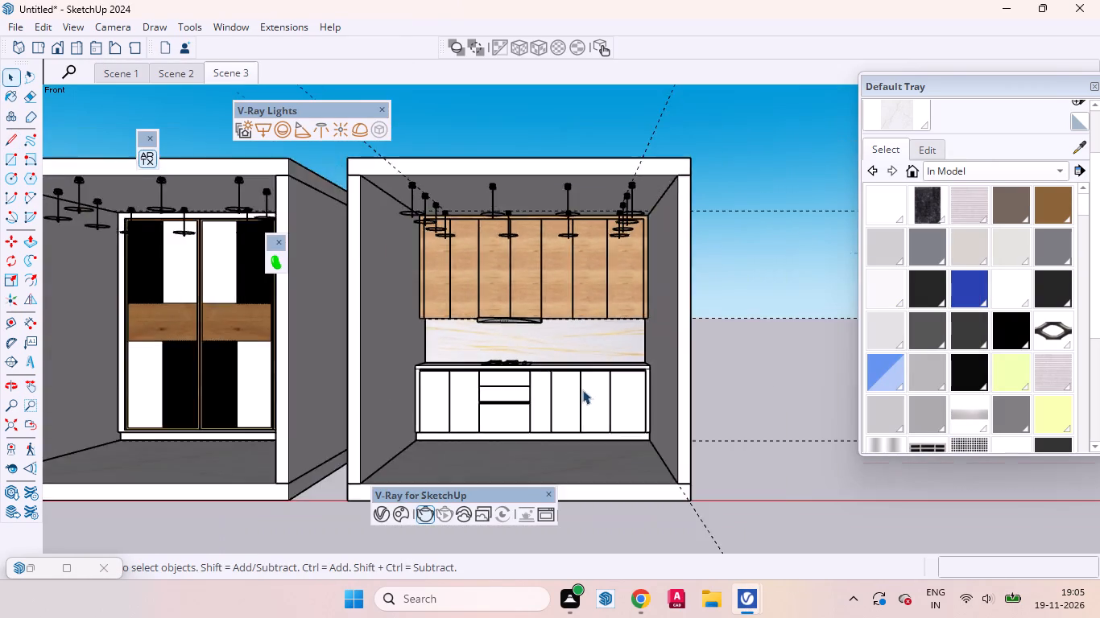
scroll(582, 389, "down", 5)
middle_click_drag(663, 375, 661, 309)
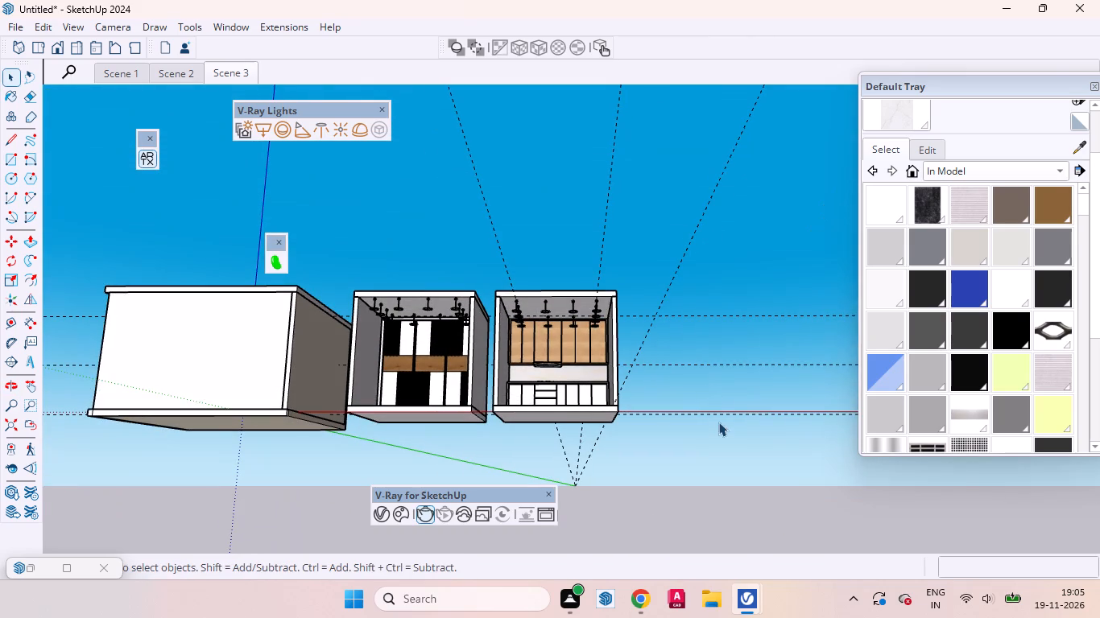
left_click_drag(720, 448, 651, 246)
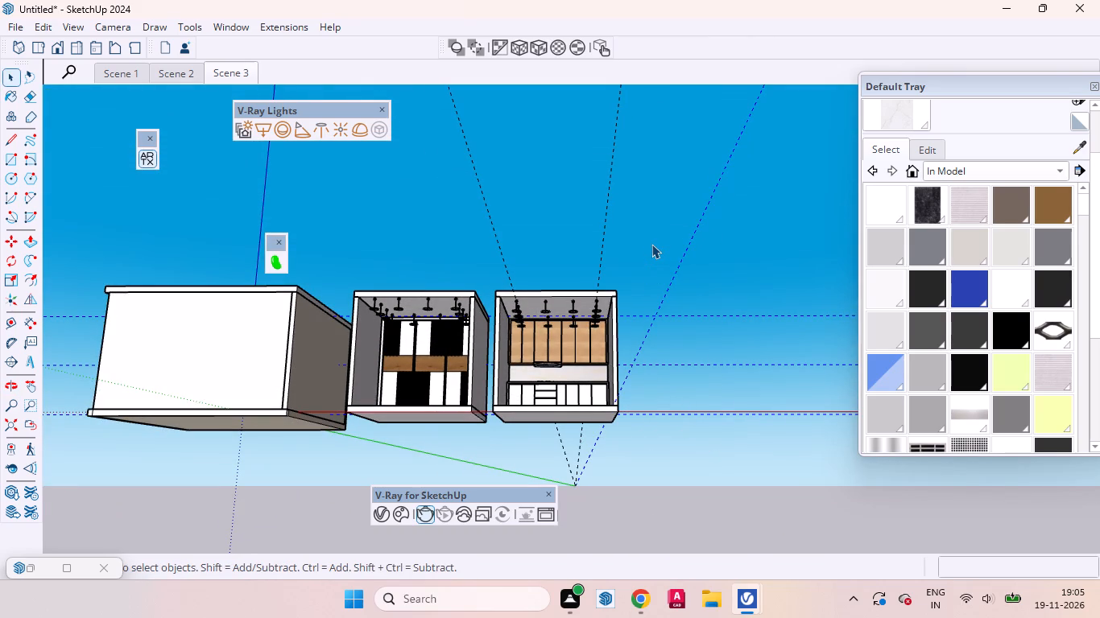
key("Delete")
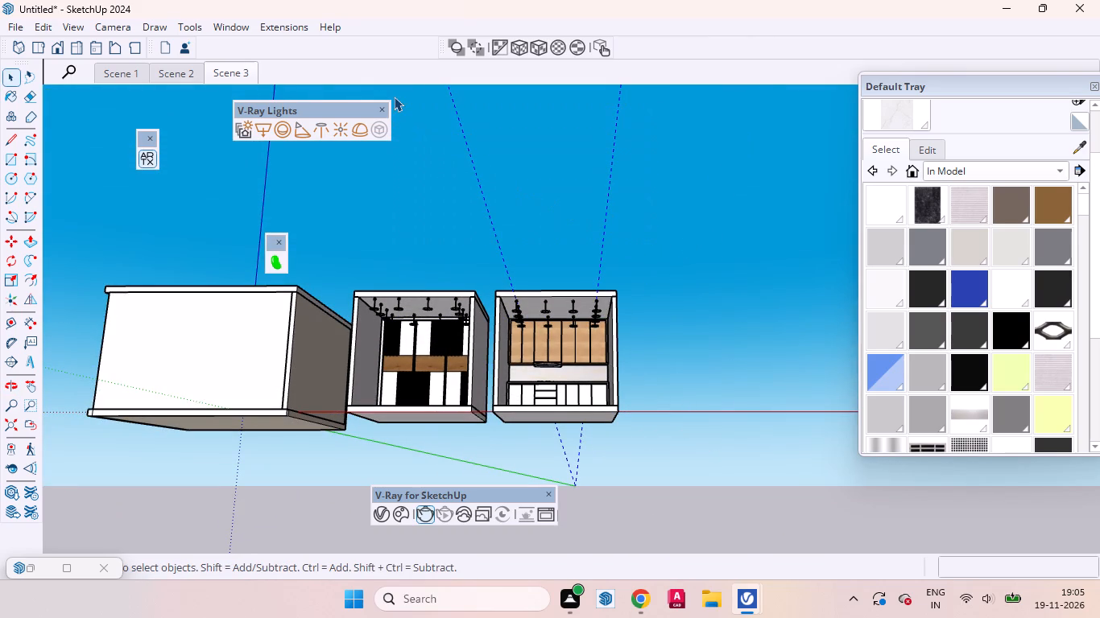
key("Home")
key("Delete")
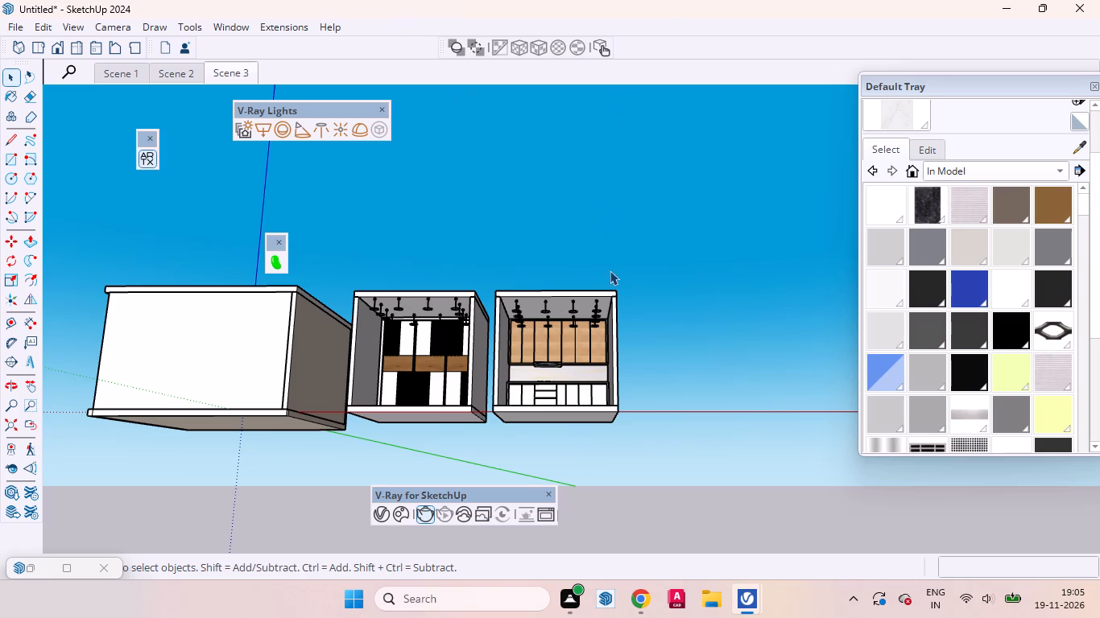
left_click(649, 278)
From the Scene 3 view, inspect the kitchen's marble backsplash face and the three room boxes from front and back.
left_click(221, 74)
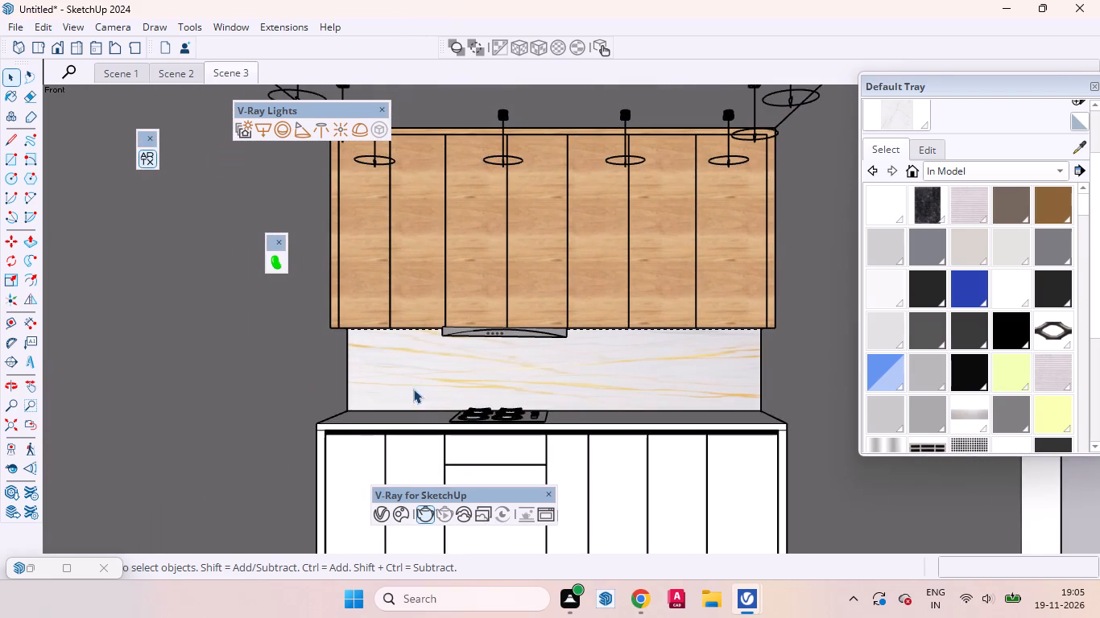
scroll(382, 330, "up", 14)
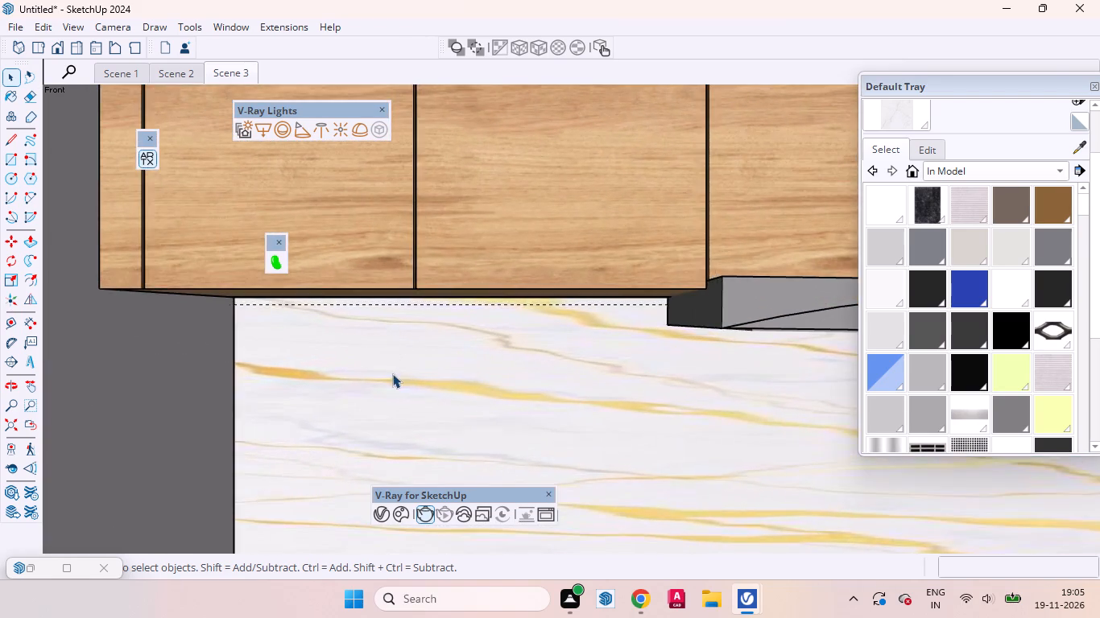
middle_click_drag(391, 372, 258, 349)
left_click(406, 389)
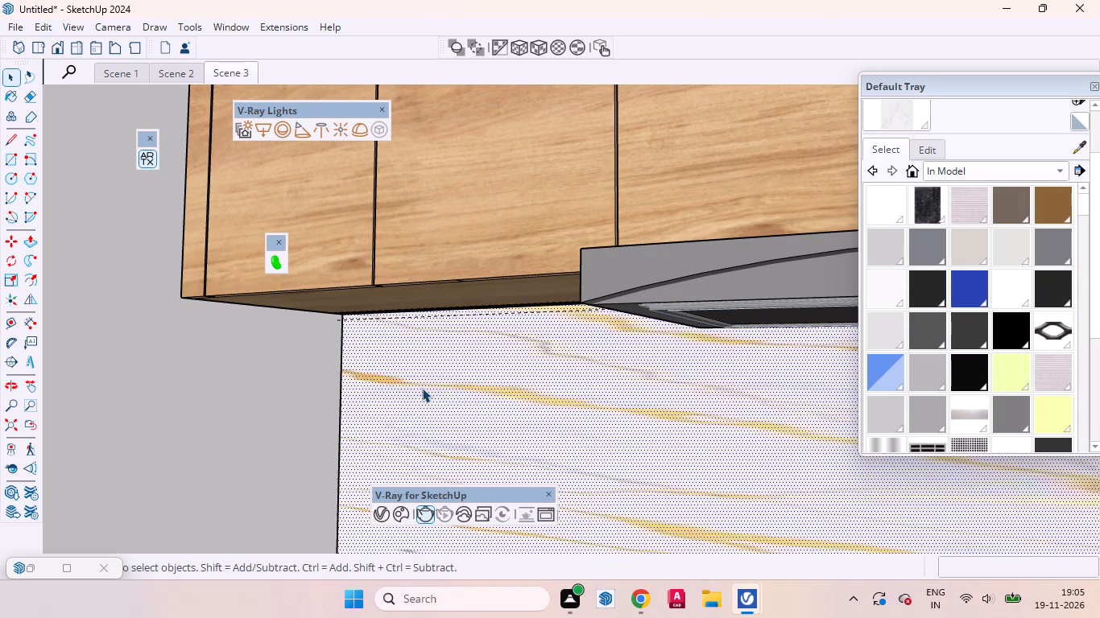
scroll(422, 388, "up", 1)
scroll(422, 387, "down", 20)
scroll(422, 387, "down", 2)
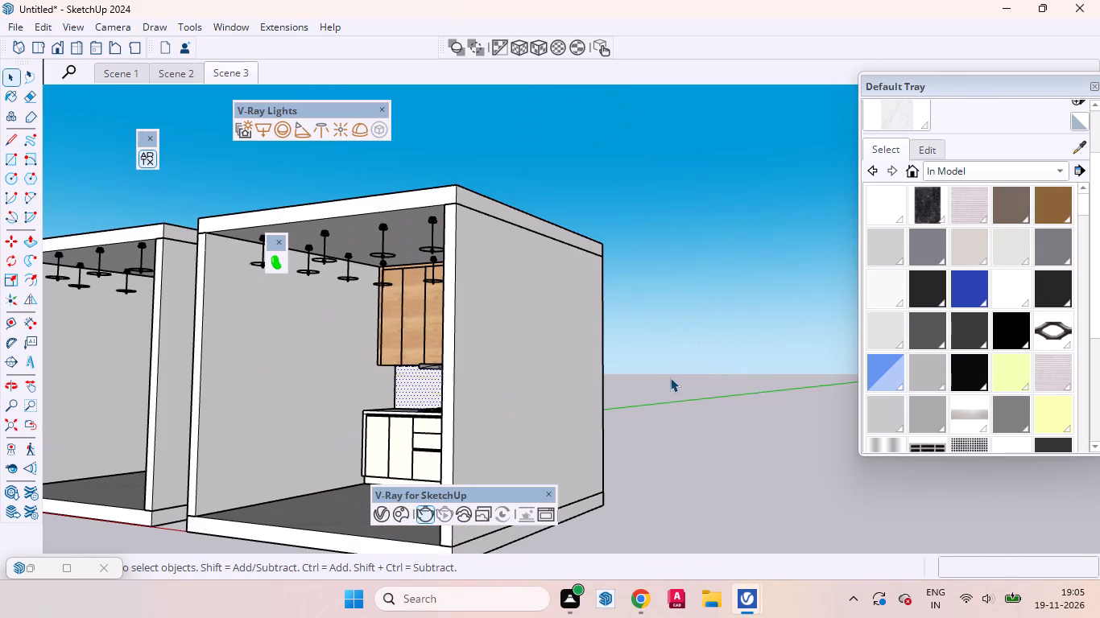
left_click(670, 377)
middle_click_drag(588, 425, 85, 552)
left_click(522, 379)
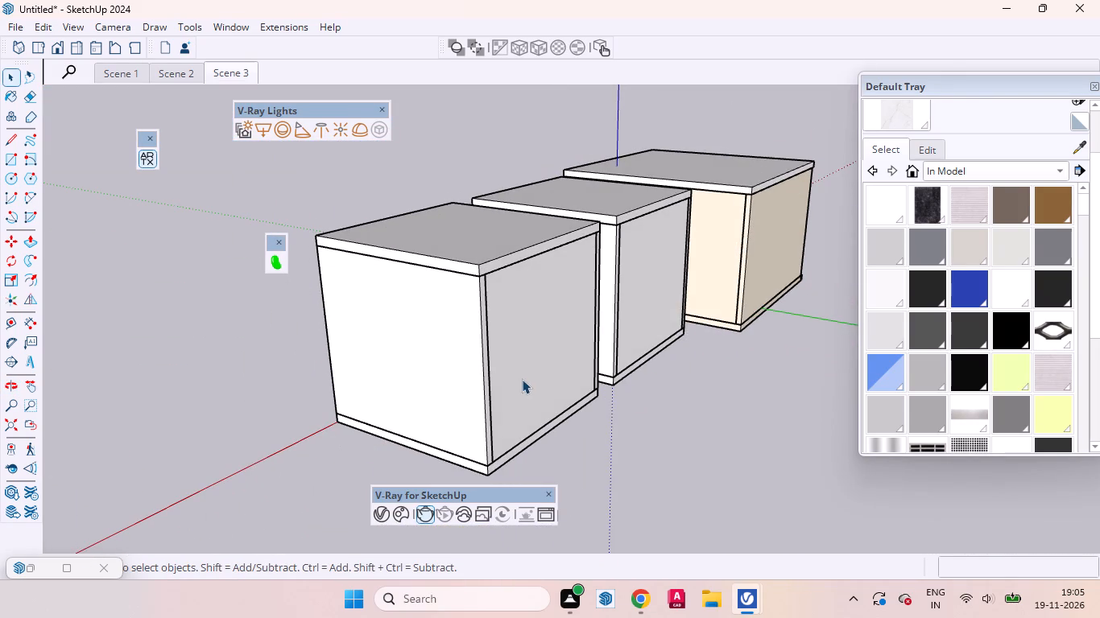
middle_click_drag(387, 383, 752, 350)
left_click(312, 428)
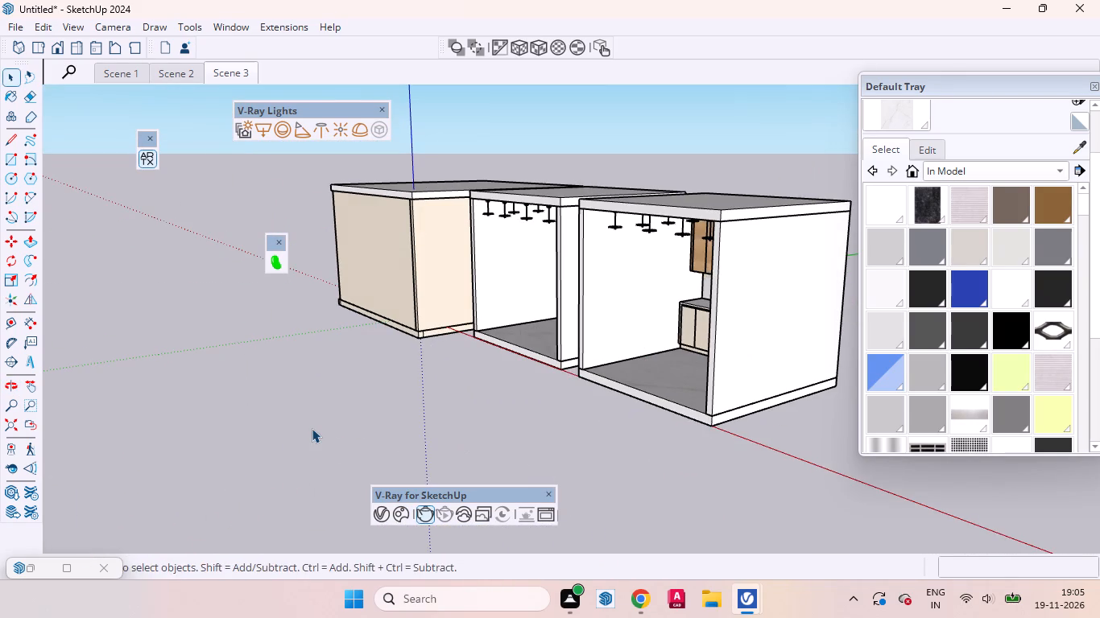
scroll(312, 428, "down", 1)
scroll(312, 428, "up", 1)
scroll(312, 428, "down", 6)
middle_click_drag(482, 369, 681, 311)
scroll(649, 319, "up", 2)
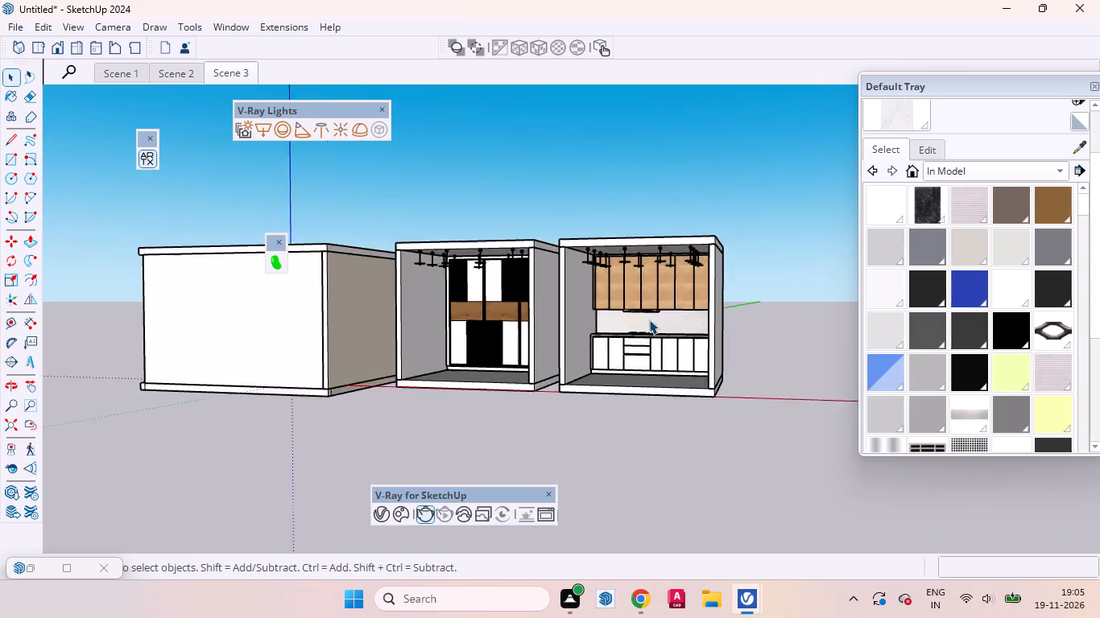
scroll(649, 319, "up", 3)
left_click(647, 320)
scroll(641, 327, "up", 6)
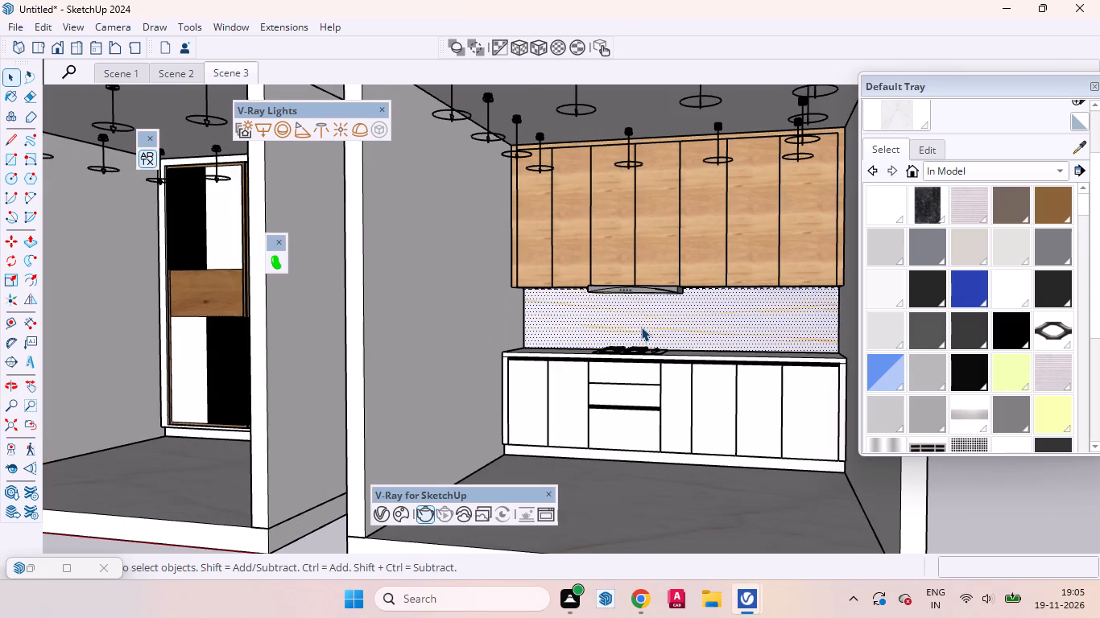
middle_click_drag(574, 388, 0, 560)
left_click(507, 354)
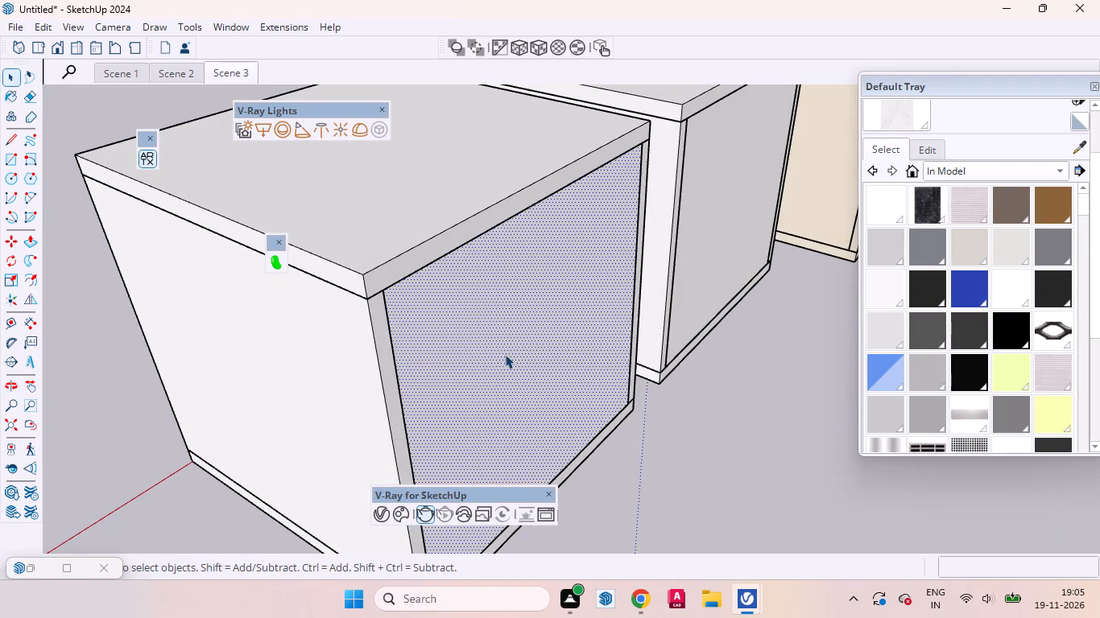
middle_click_drag(162, 402, 1001, 356)
Examine the wardrobe room's sliding shutters up close, checking the fine vertical fluting on the dark panels.
scroll(817, 393, "down", 10)
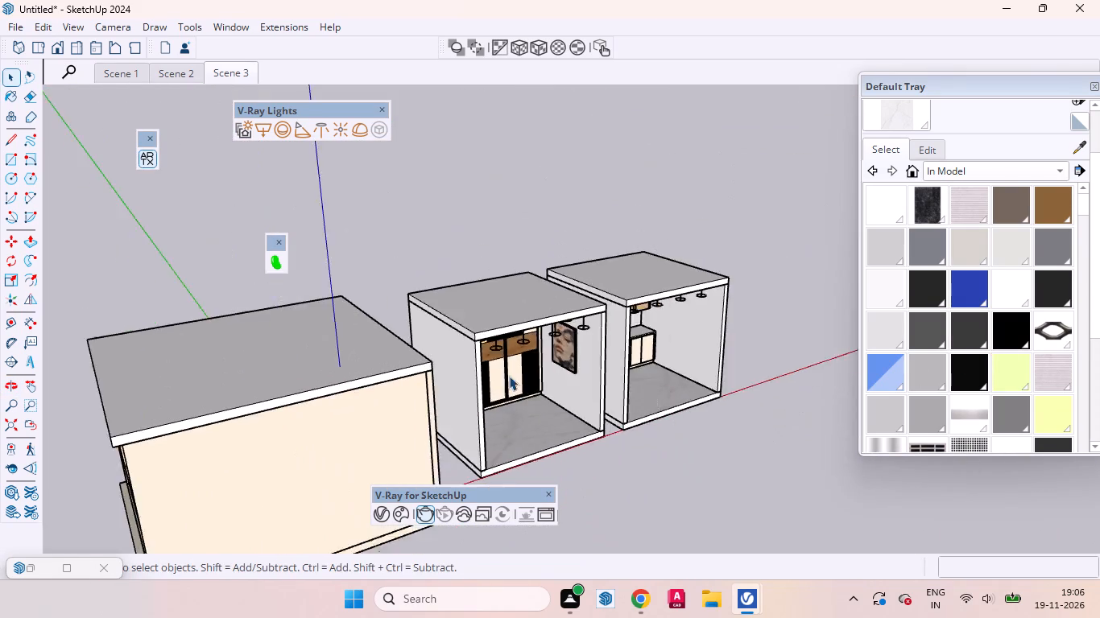
scroll(509, 376, "up", 8)
middle_click_drag(554, 399, 494, 360)
scroll(490, 357, "up", 10)
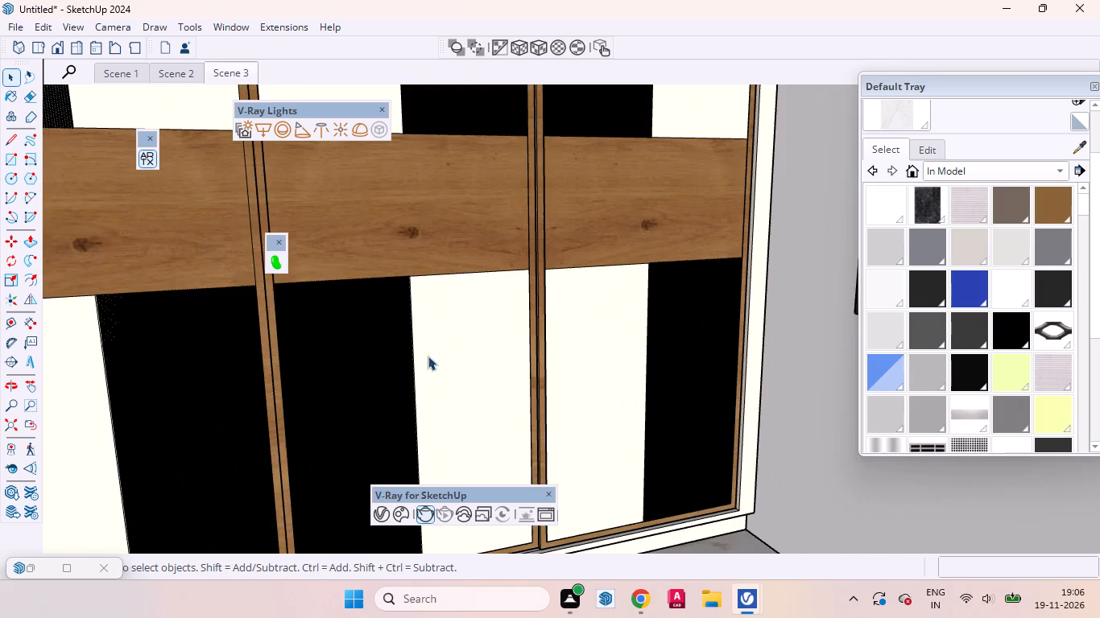
scroll(428, 356, "up", 17)
middle_click_drag(556, 389, 484, 389)
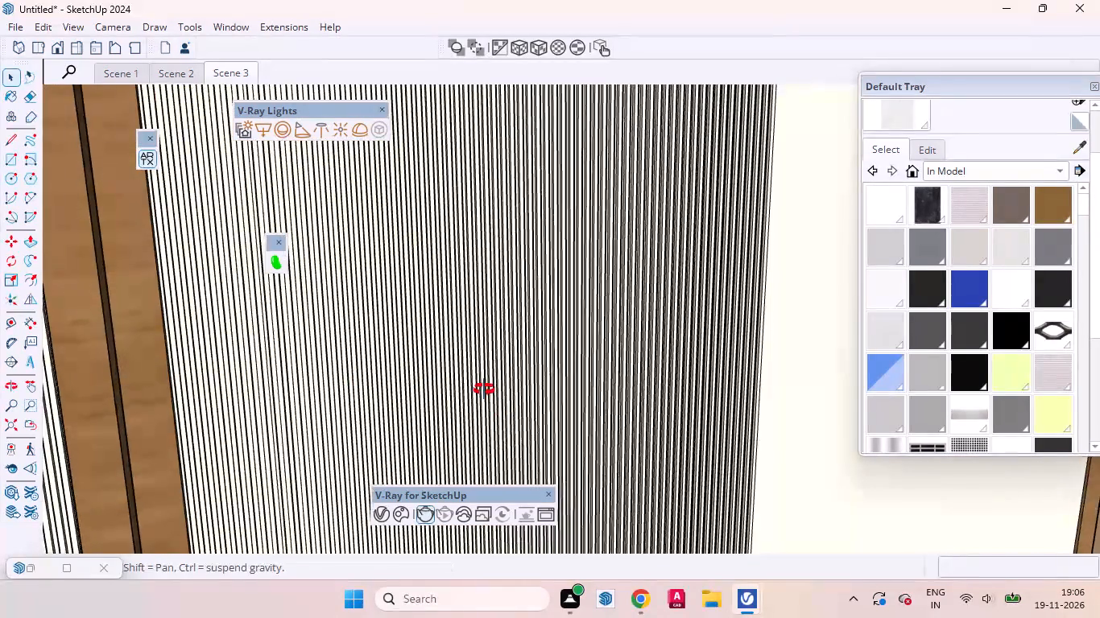
middle_click_drag(484, 389, 457, 373)
scroll(249, 345, "up", 8)
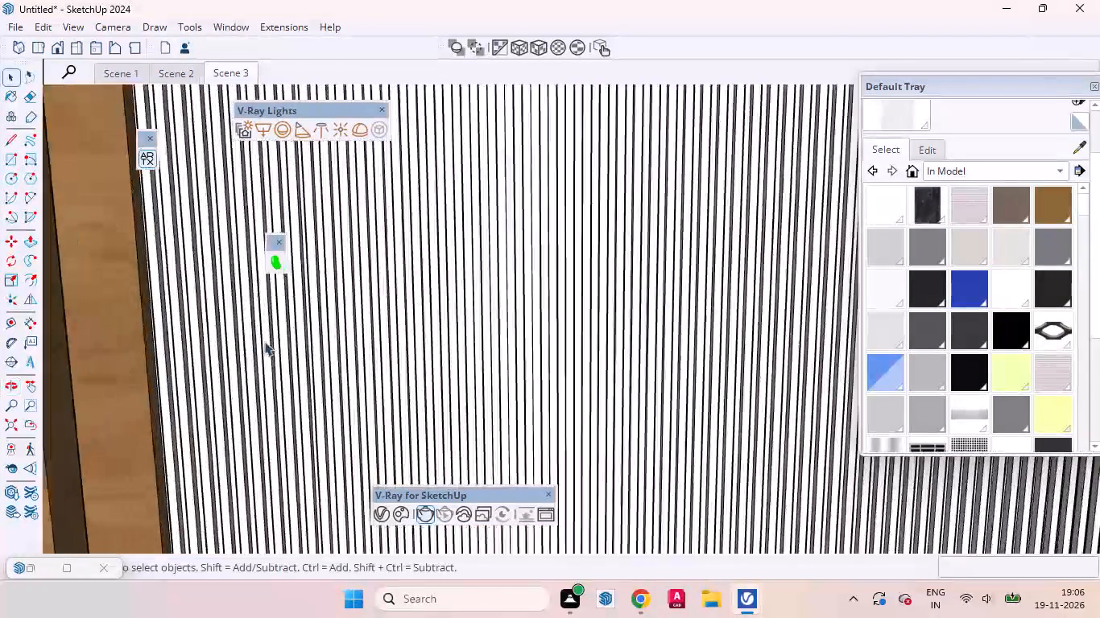
scroll(264, 341, "up", 8)
left_click(336, 319)
scroll(325, 345, "down", 5)
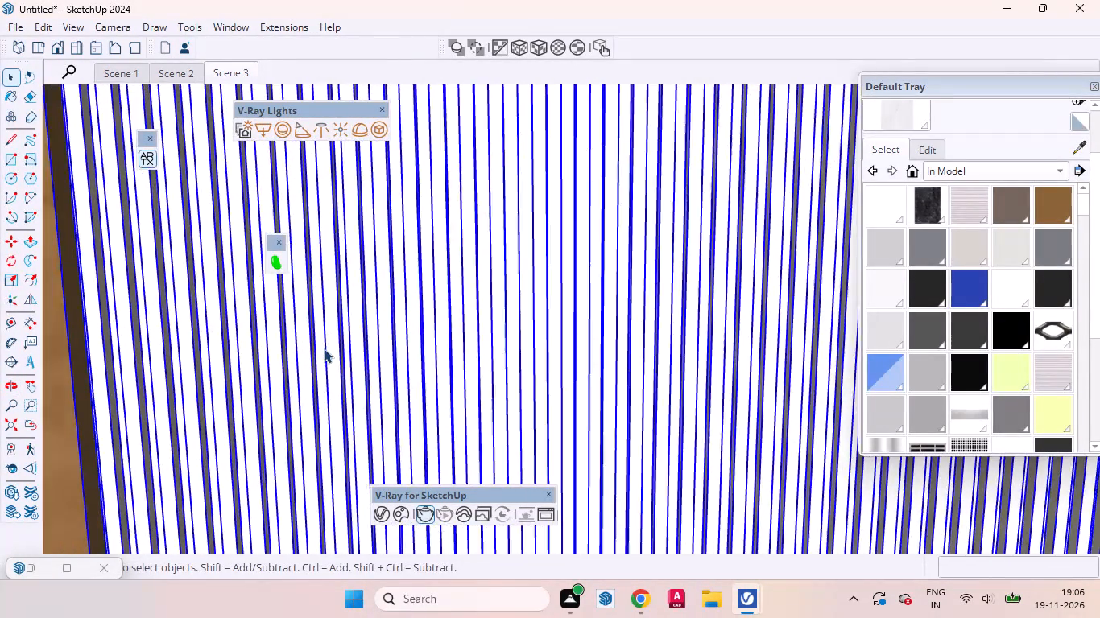
scroll(324, 348, "down", 20)
scroll(324, 348, "down", 16)
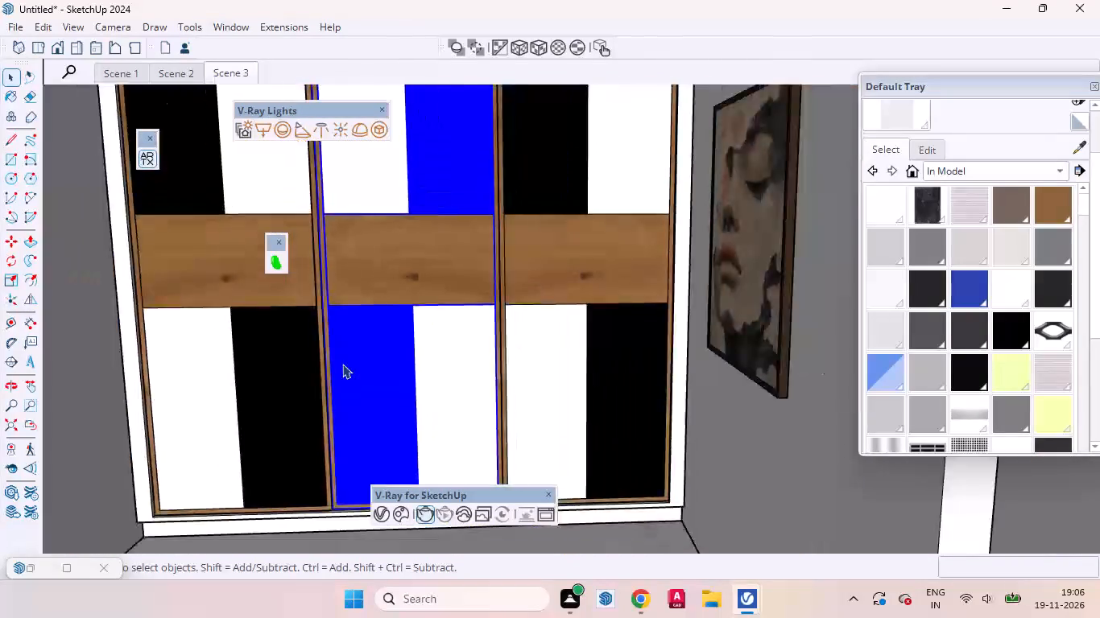
scroll(342, 364, "down", 8)
left_click(438, 155)
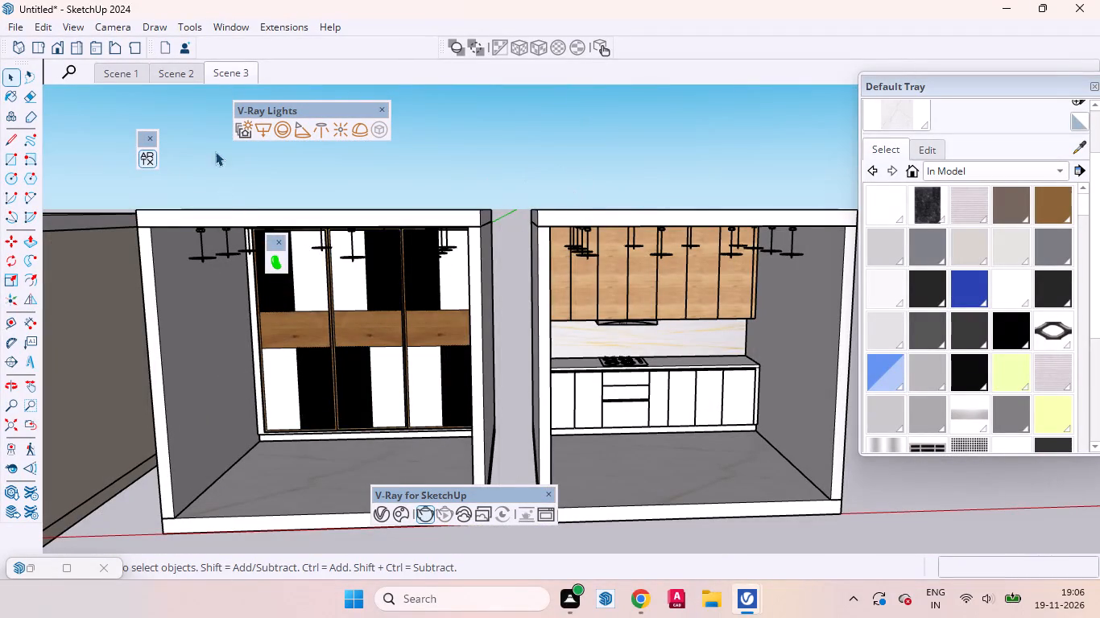
Return to the Scene 3 view and examine the progressing kitchen render, including the cooker hood and marble backsplash.
left_click(230, 85)
left_click(229, 75)
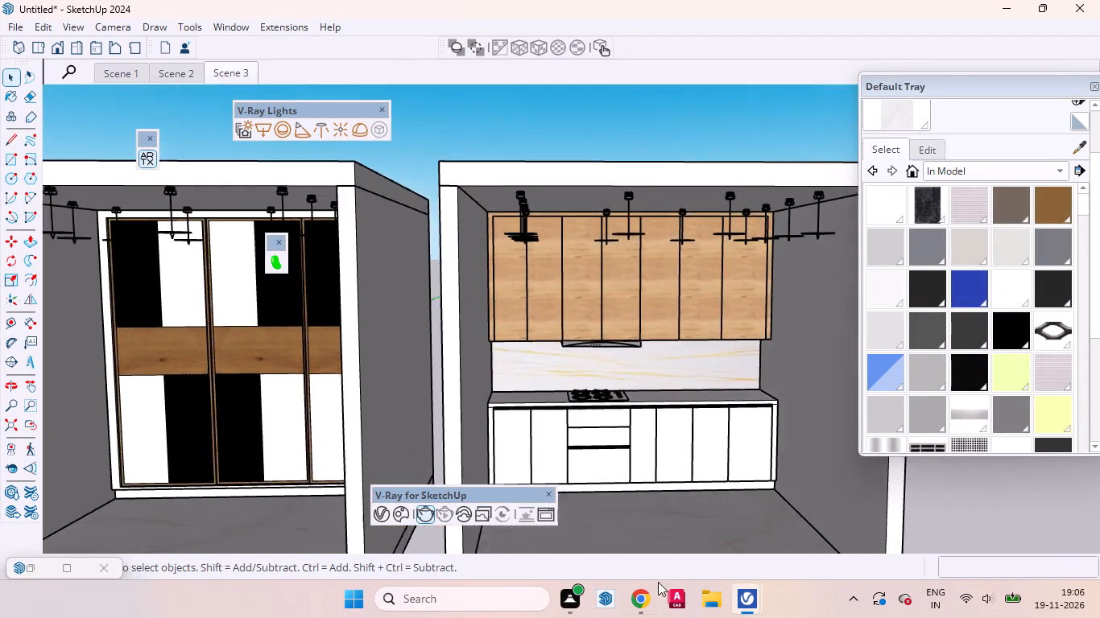
left_click(685, 526)
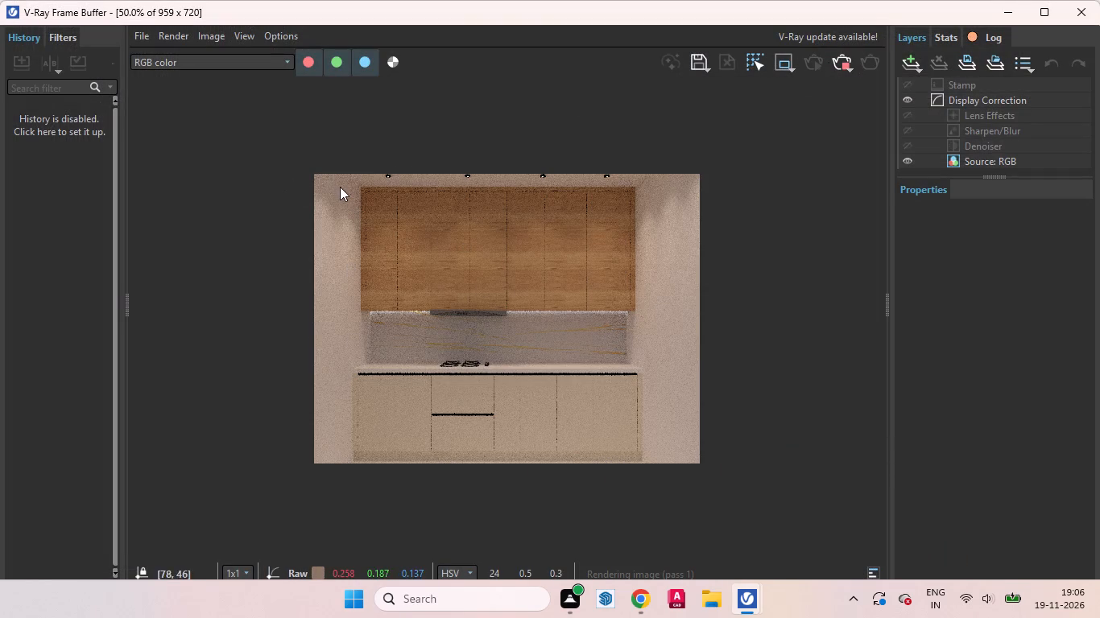
left_click_drag(335, 175, 592, 447)
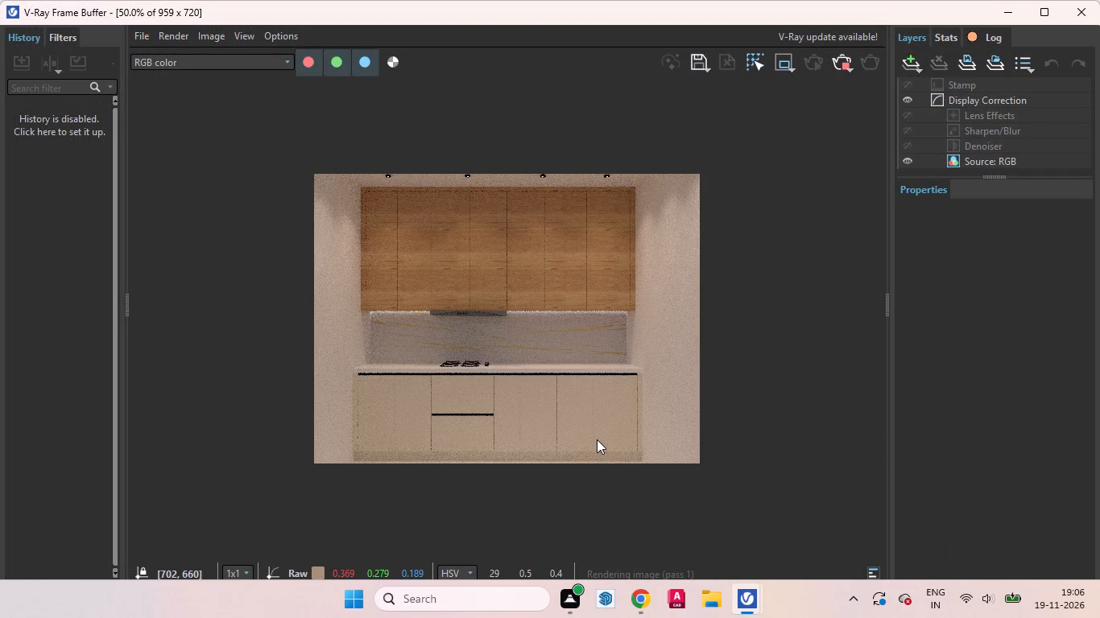
scroll(457, 305, "up", 2)
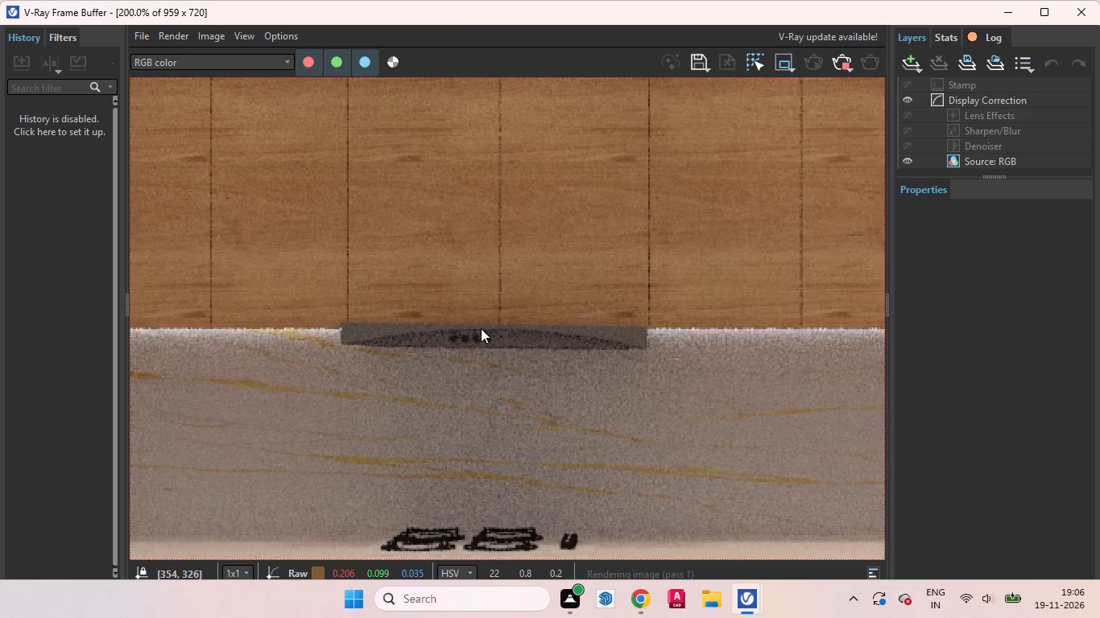
scroll(490, 364, "down", 1)
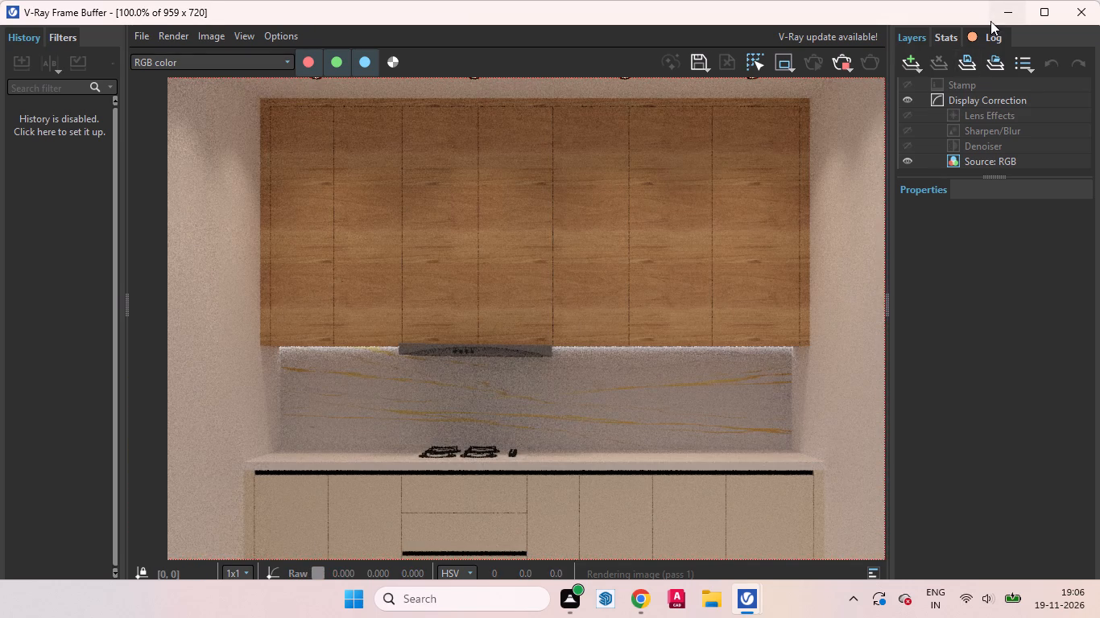
left_click(995, 19)
Inspect the kitchen room's ceiling face inside its group, then leave the group.
scroll(609, 202, "down", 6)
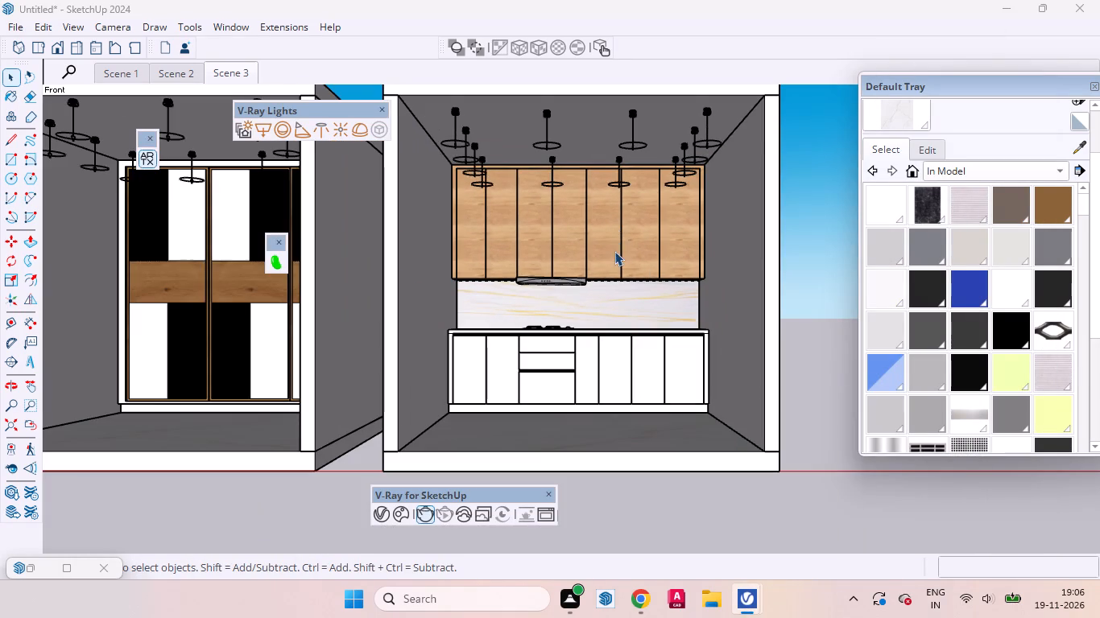
scroll(596, 254, "down", 1)
scroll(466, 133, "up", 1)
middle_click_drag(496, 150, 496, 149)
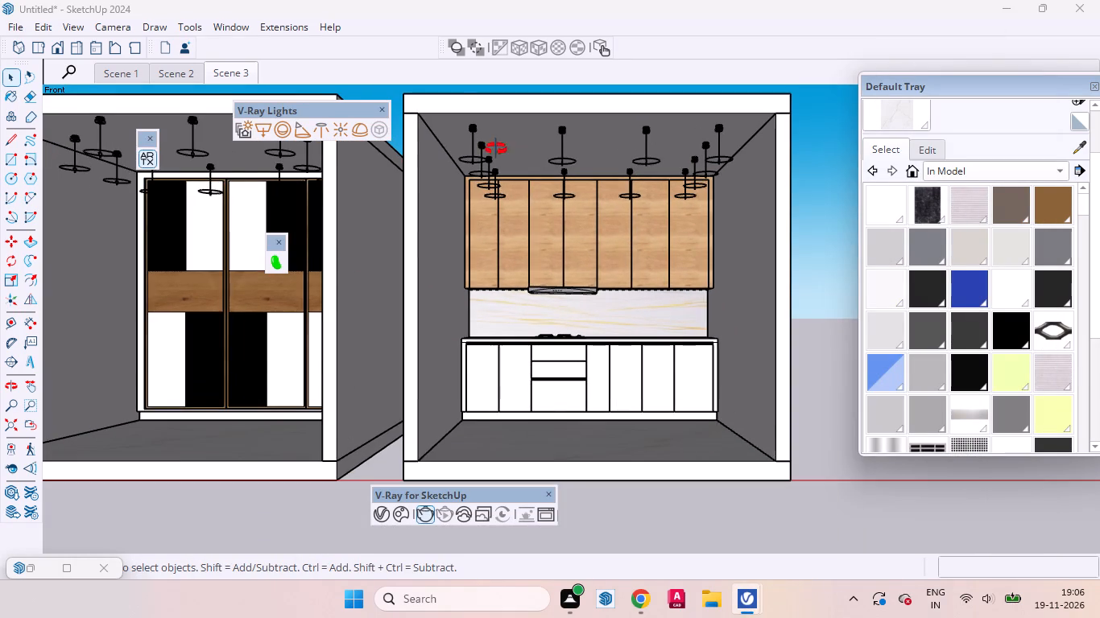
middle_click_drag(496, 149, 488, 108)
left_click(511, 134)
double_click(515, 140)
left_click(515, 150)
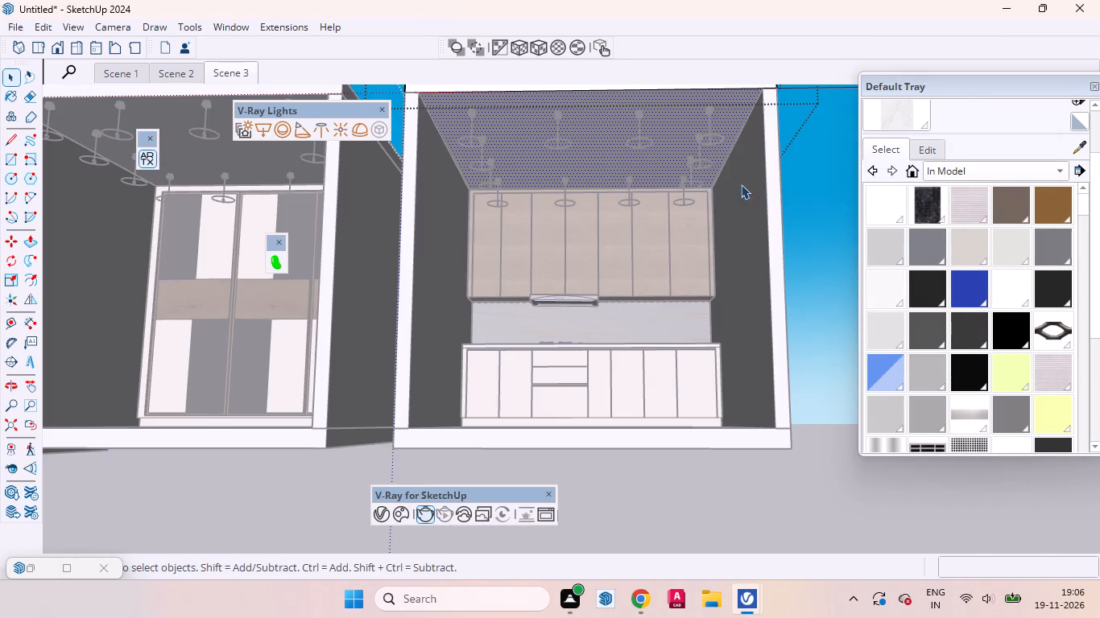
left_click(812, 184)
scroll(774, 288, "down", 5)
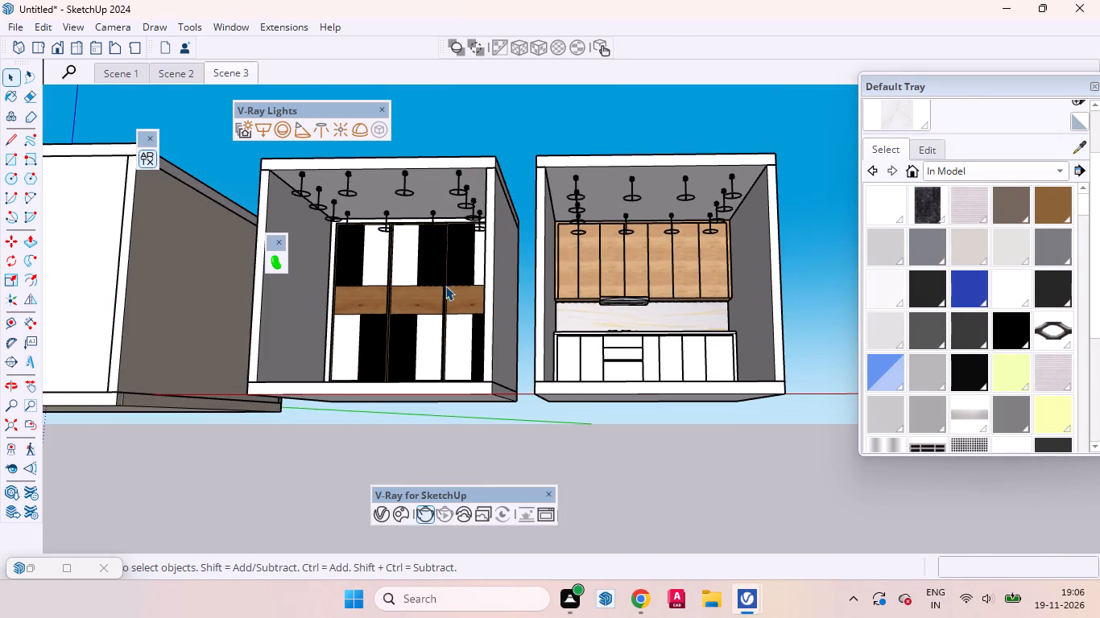
From the Scene 2 view, examine the wardrobe's fluted dark panels and wood band up close, and its overall front in the room.
middle_click_drag(445, 286, 481, 378)
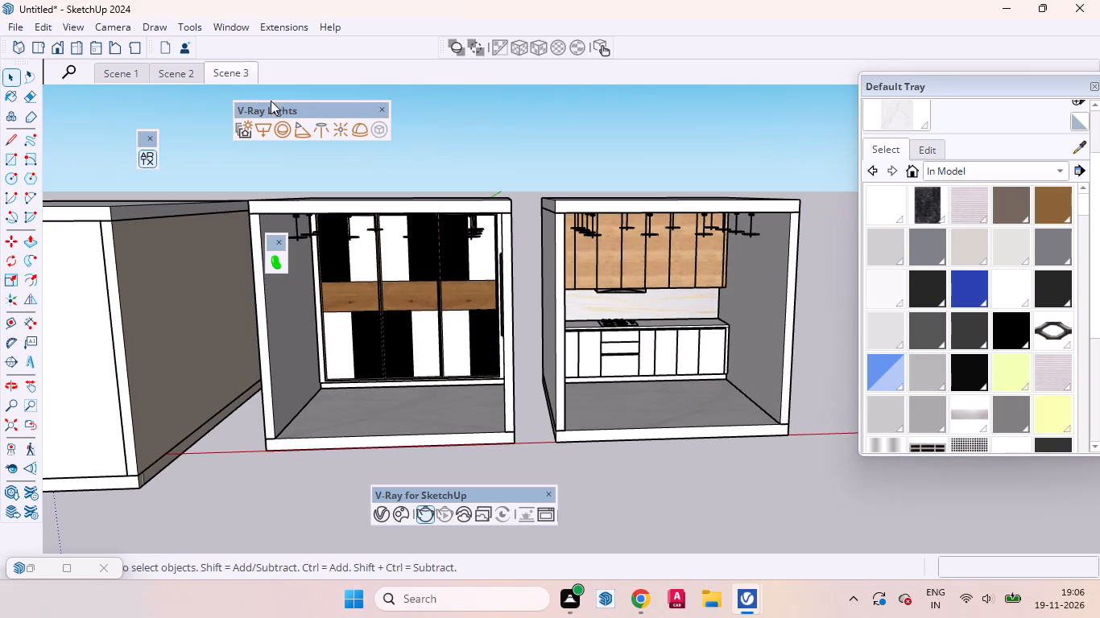
left_click(172, 77)
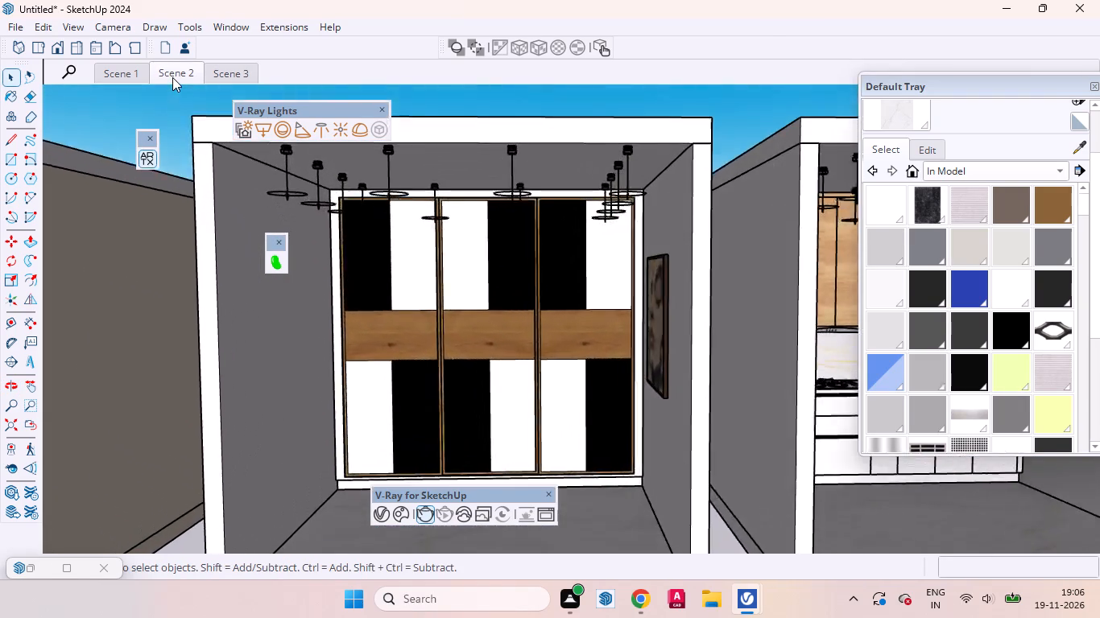
scroll(506, 275, "up", 6)
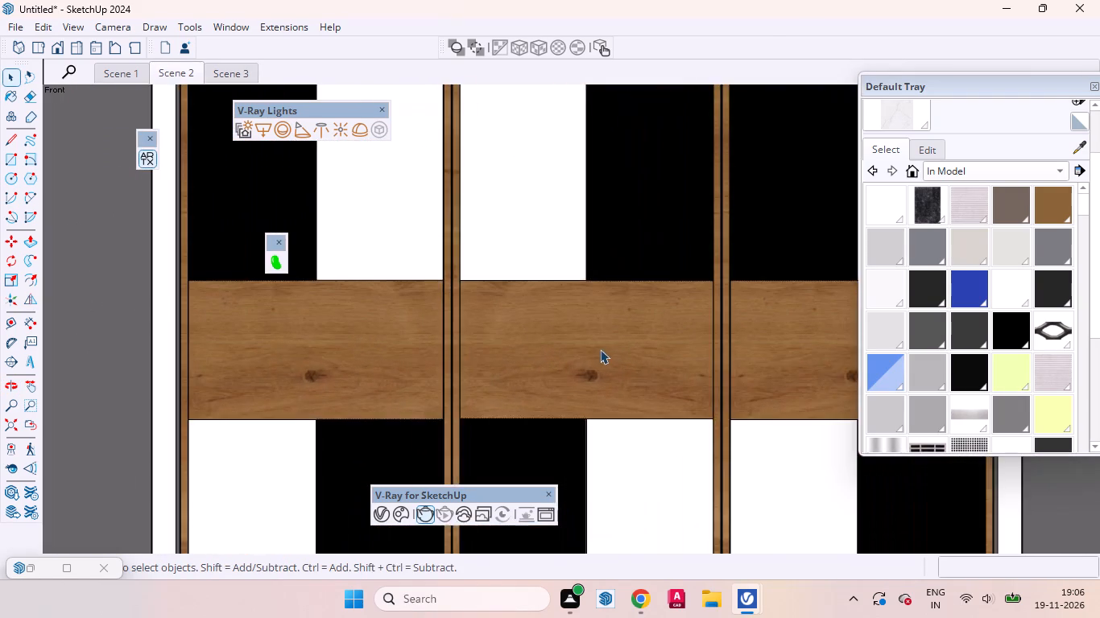
middle_click_drag(598, 352, 609, 381)
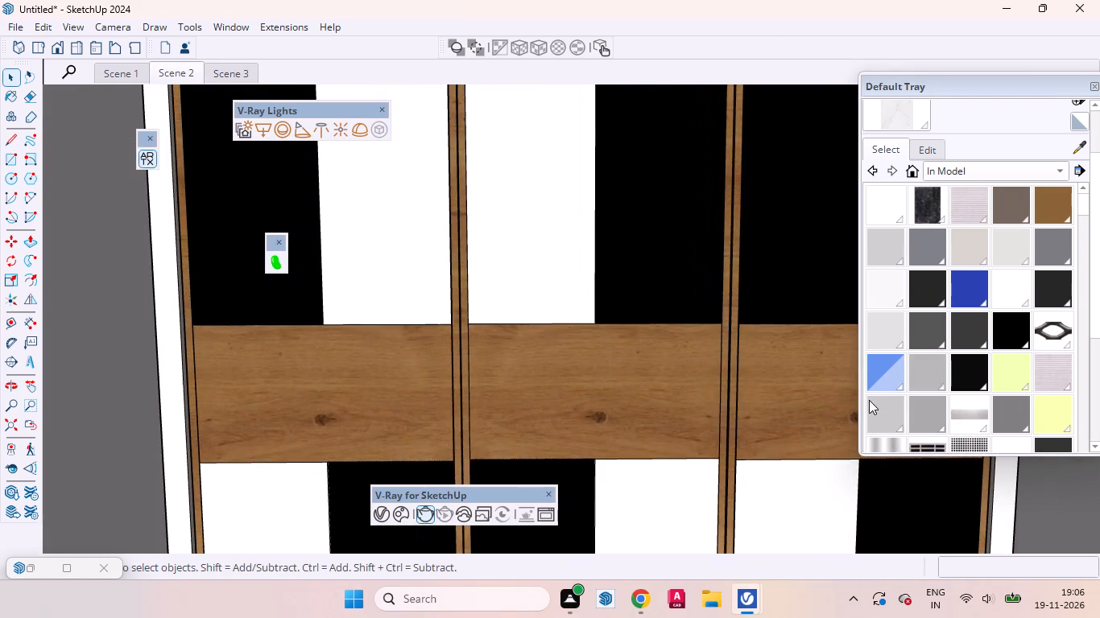
scroll(866, 400, "up", 6)
scroll(703, 389, "down", 3)
scroll(616, 211, "up", 6)
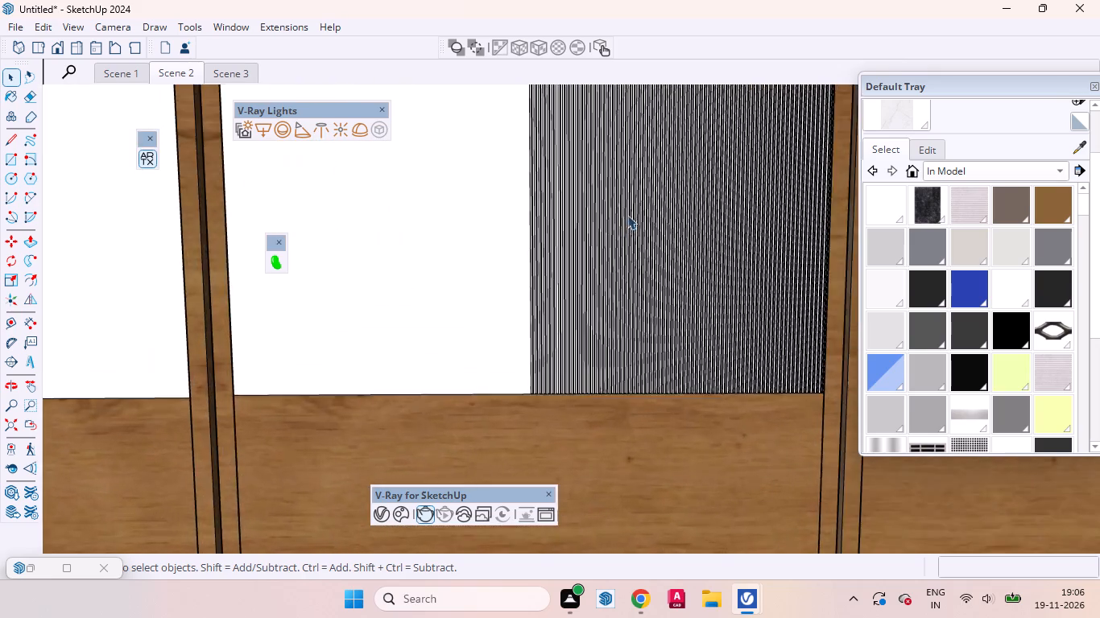
scroll(627, 215, "up", 6)
scroll(569, 260, "down", 3)
left_click(177, 73)
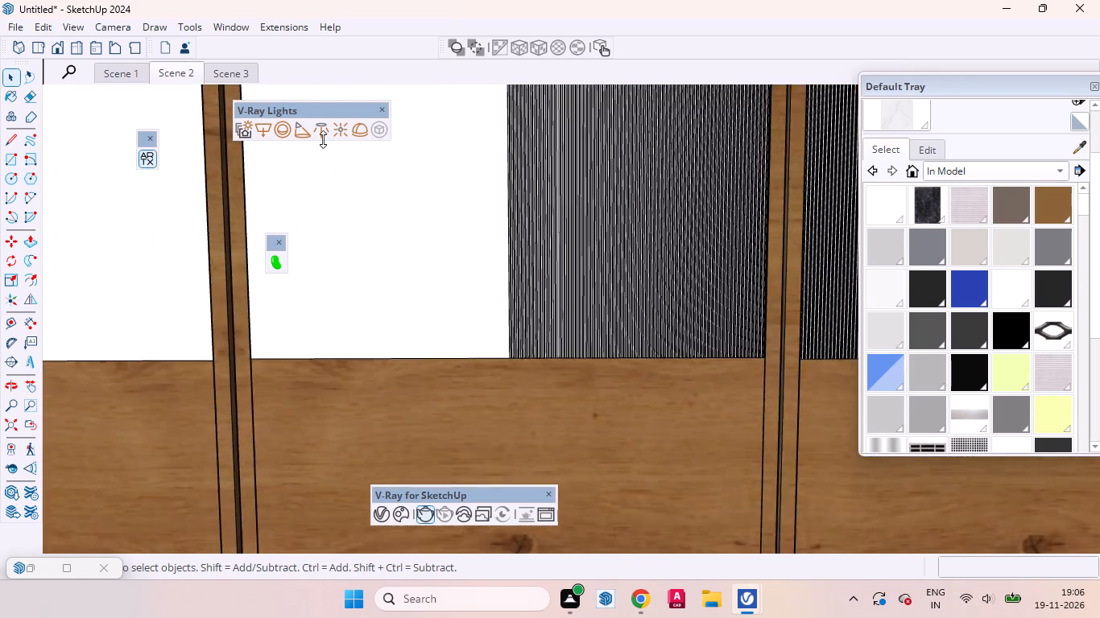
scroll(594, 303, "down", 4)
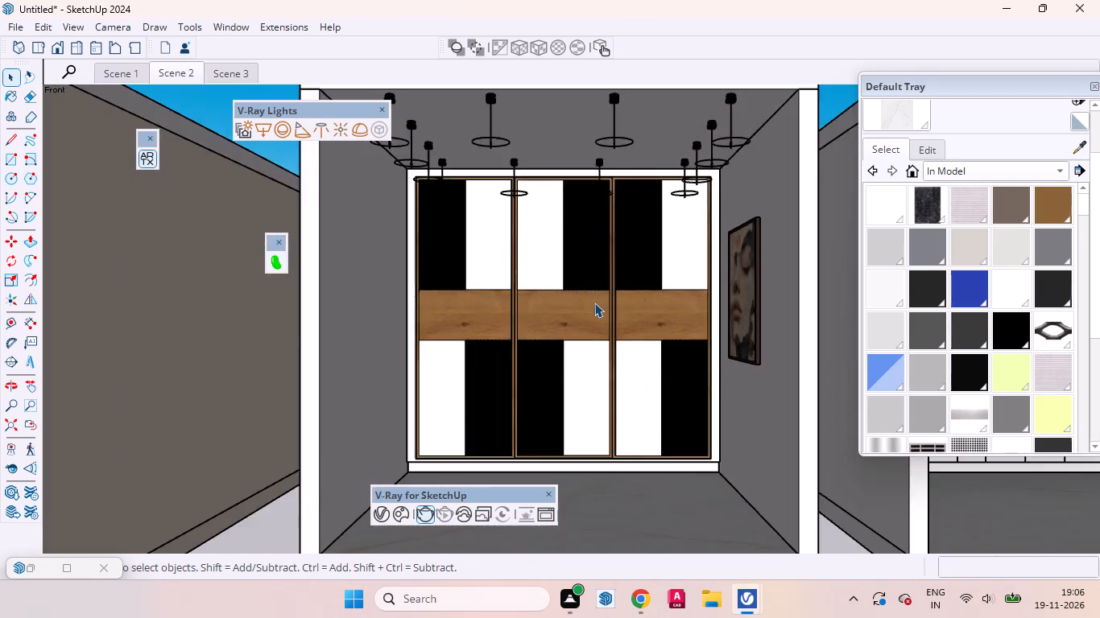
scroll(594, 303, "up", 1)
scroll(594, 303, "down", 1)
scroll(594, 303, "up", 1)
scroll(594, 303, "down", 3)
scroll(594, 303, "up", 1)
scroll(594, 307, "down", 10)
left_click(681, 451)
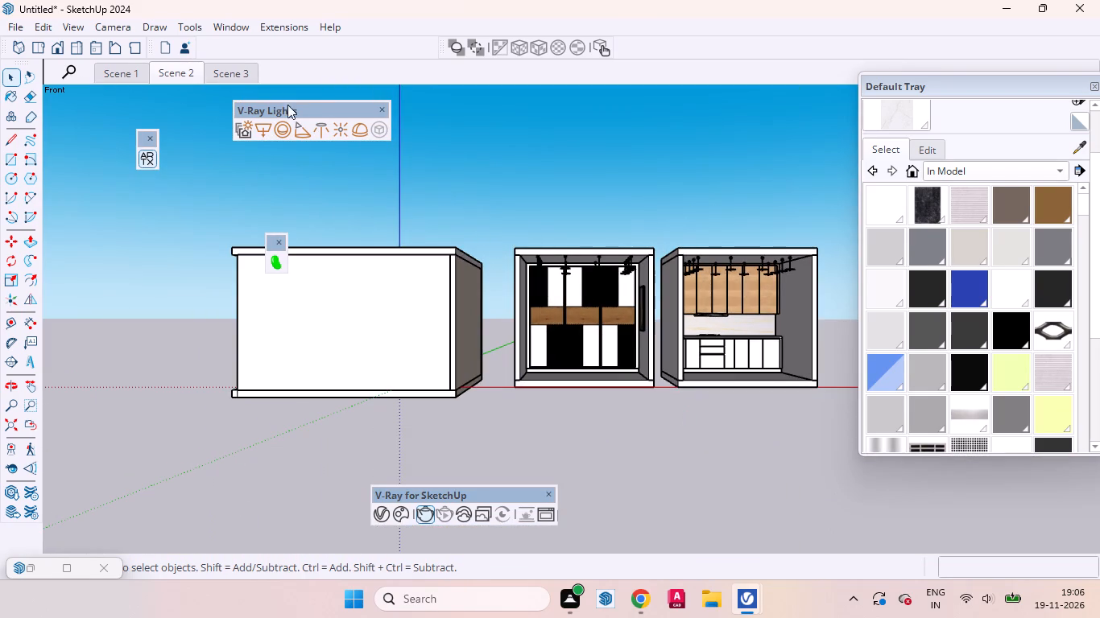
Return to the Scene 3 view and examine the kitchen render's base cabinets, hob, cooker hood and marble backsplash, overall and up close.
left_click(252, 73)
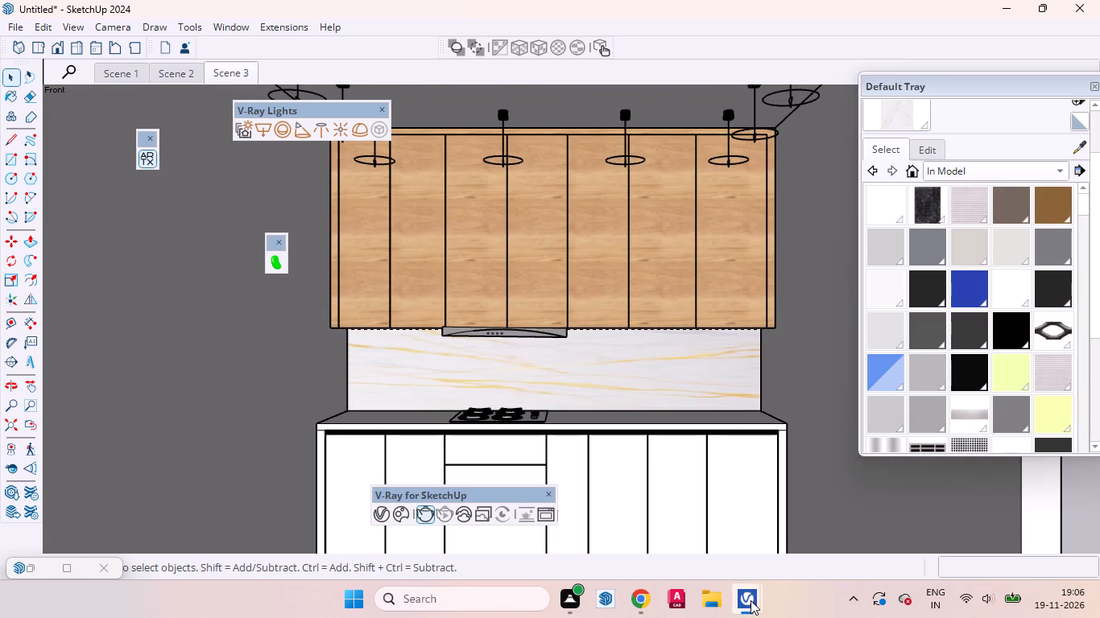
left_click(700, 519)
scroll(593, 403, "down", 2)
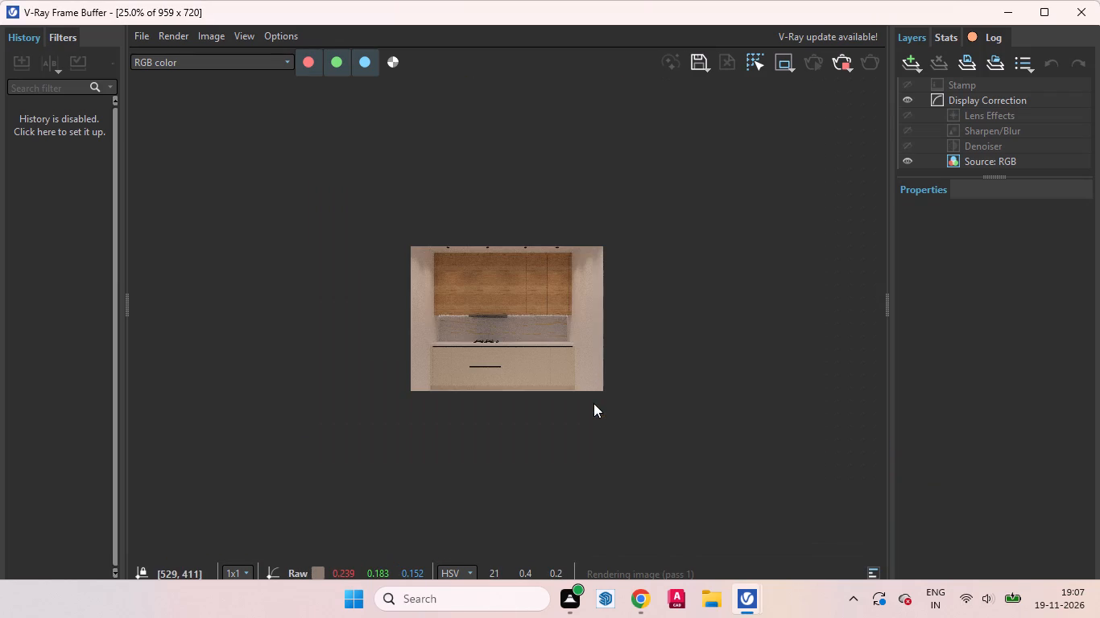
scroll(516, 356, "up", 1)
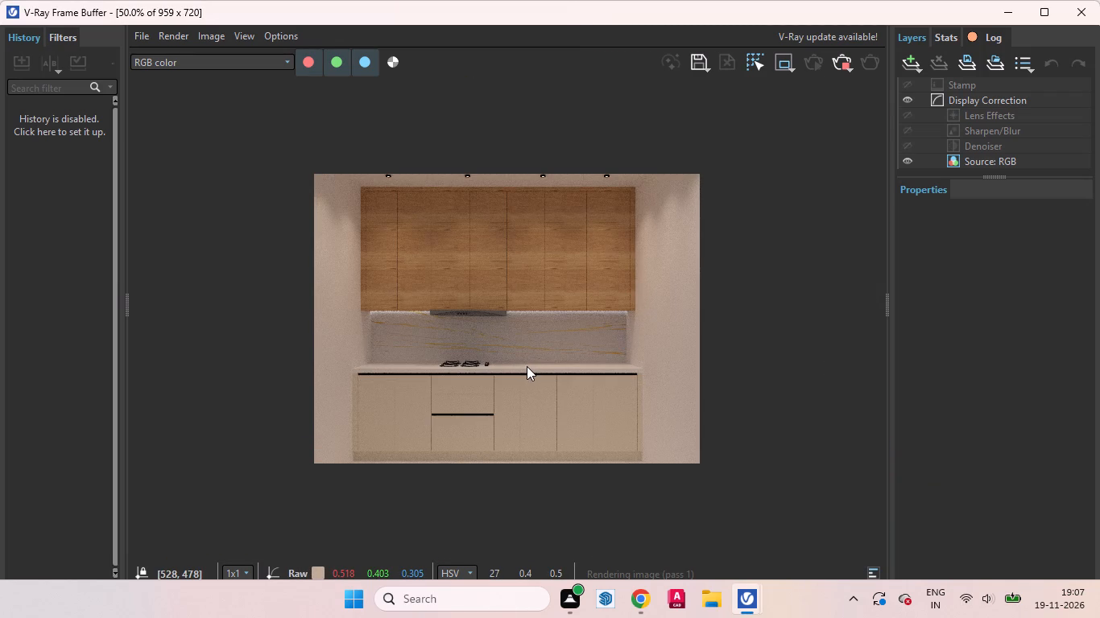
scroll(292, 301, "up", 1)
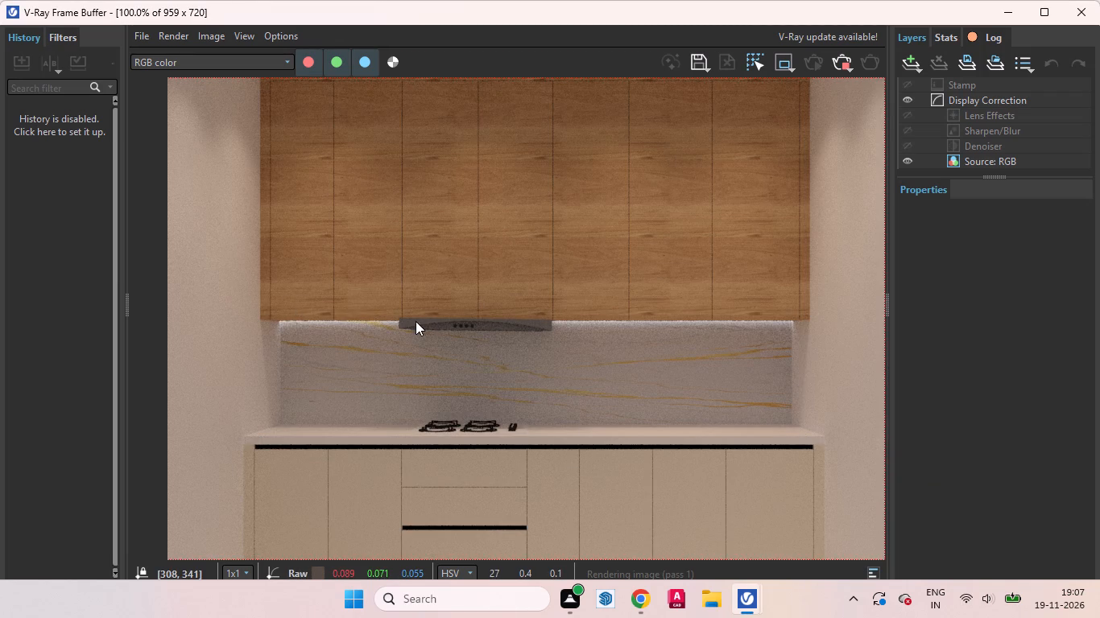
middle_click_drag(416, 321, 433, 203)
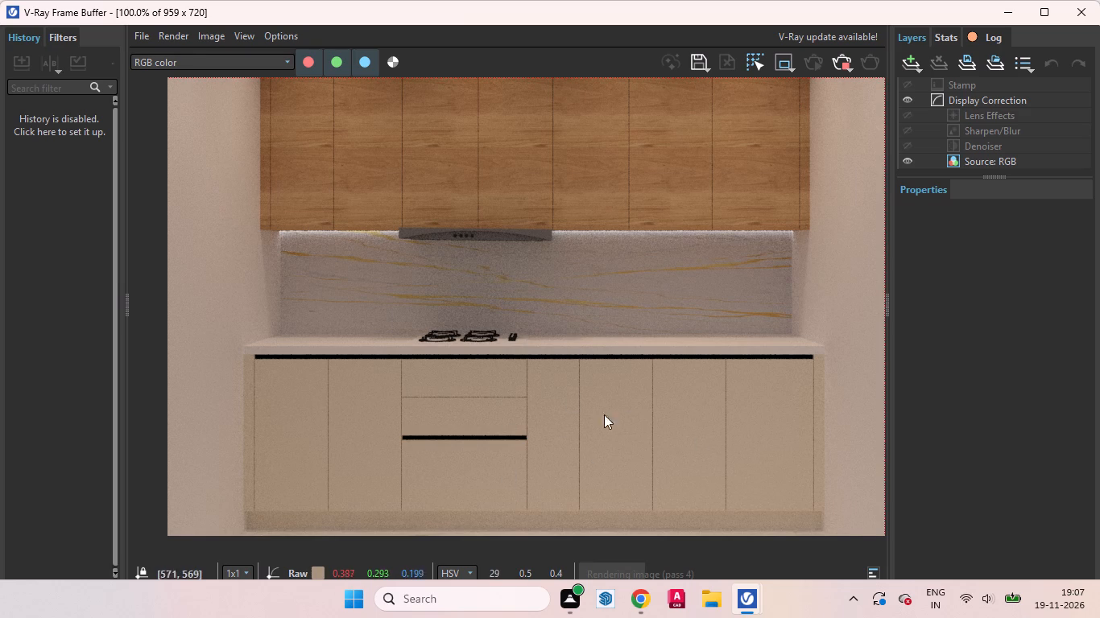
scroll(598, 422, "down", 2)
scroll(469, 409, "up", 1)
scroll(367, 411, "up", 1)
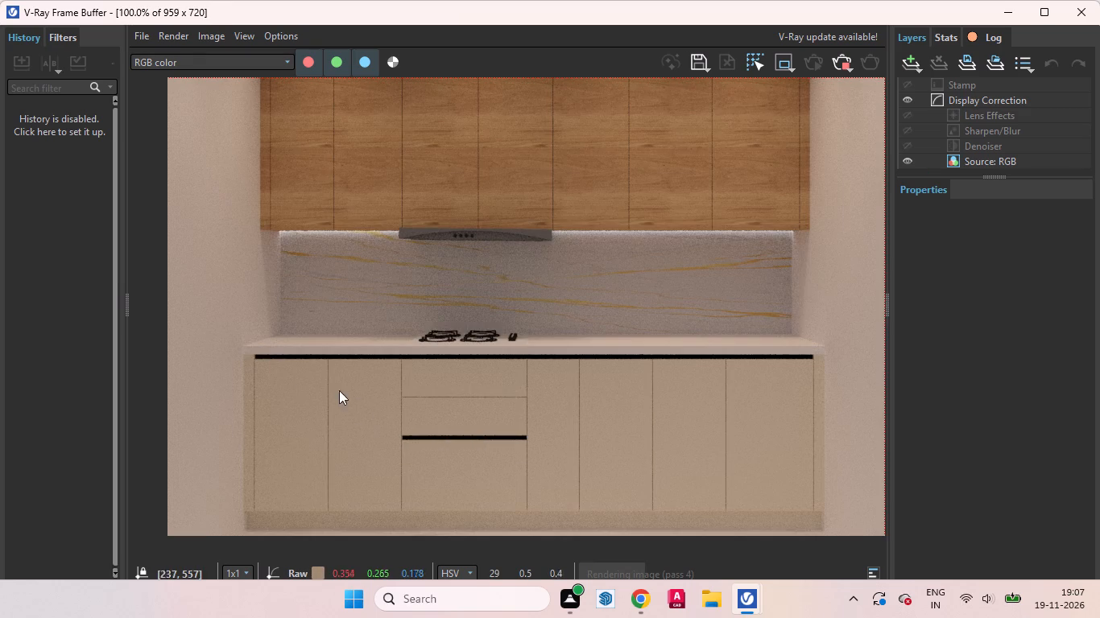
scroll(259, 356, "up", 1)
scroll(251, 393, "down", 1)
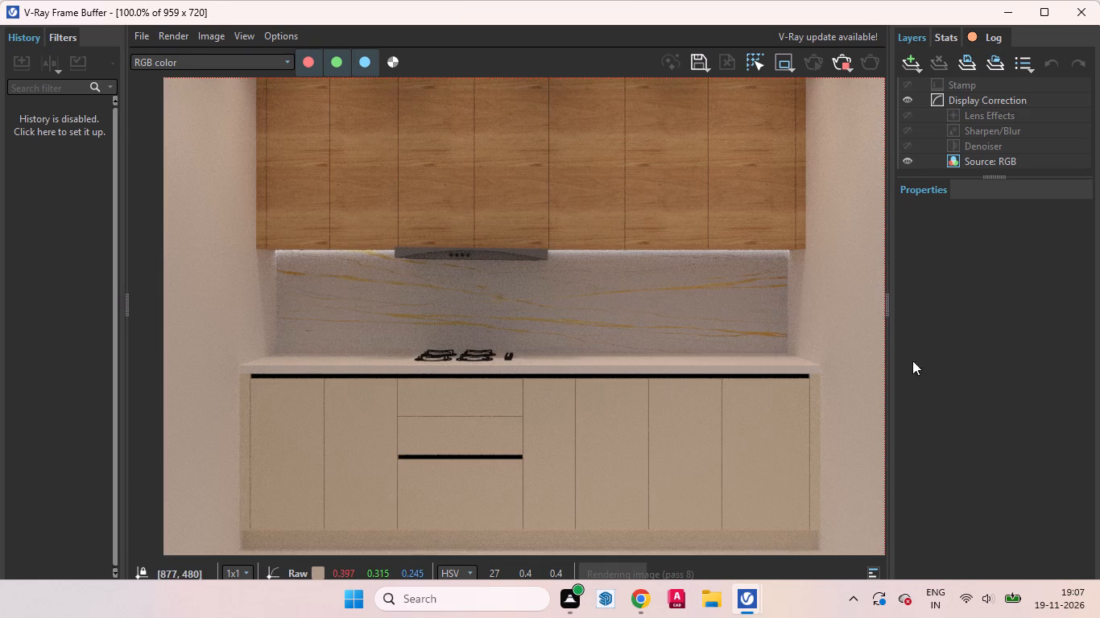
scroll(476, 402, "up", 1)
middle_click_drag(511, 414, 577, 400)
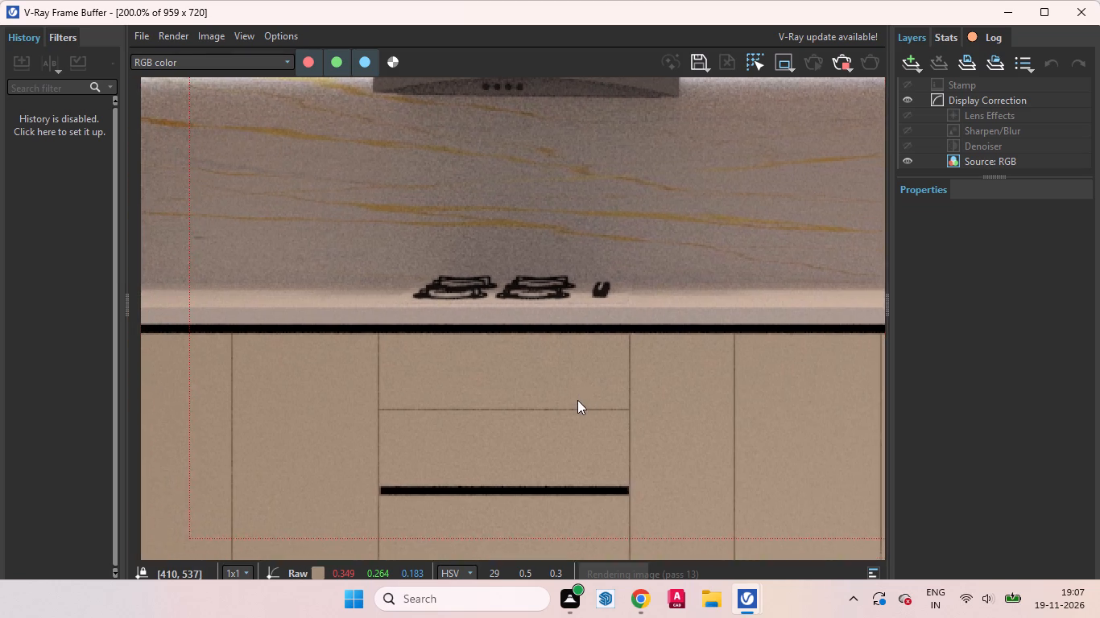
middle_click_drag(577, 400, 599, 432)
scroll(536, 448, "down", 1)
scroll(539, 312, "down", 1)
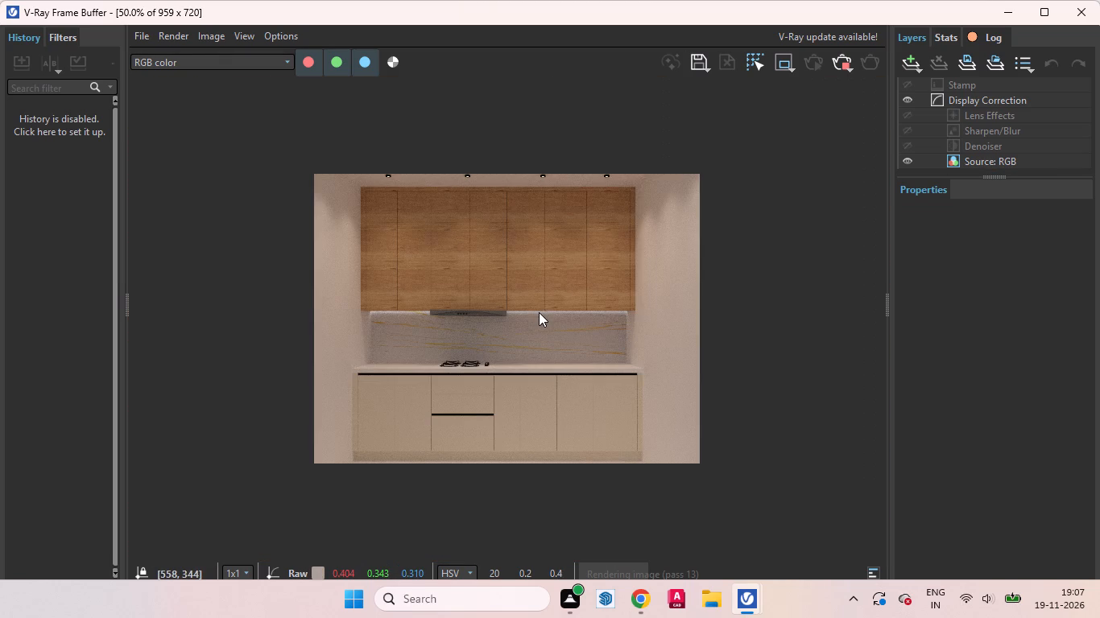
left_click(1017, 6)
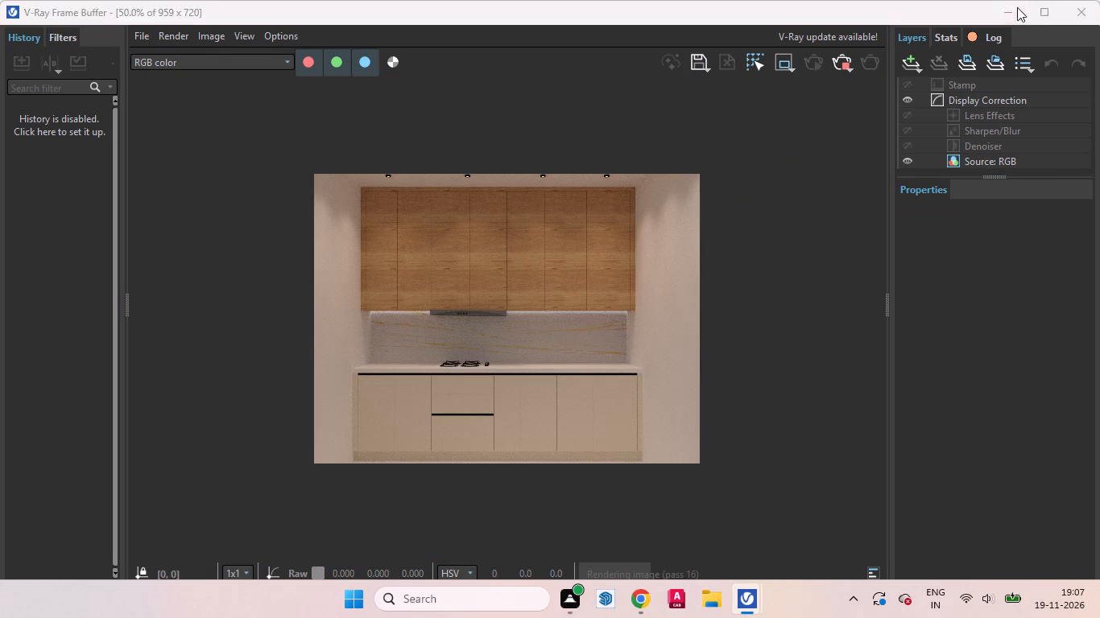
Inspect the kitchen model's base cabinets, countertop and backsplash from the front and at an angle, then restore the Scene 3 view.
scroll(509, 264, "down", 10)
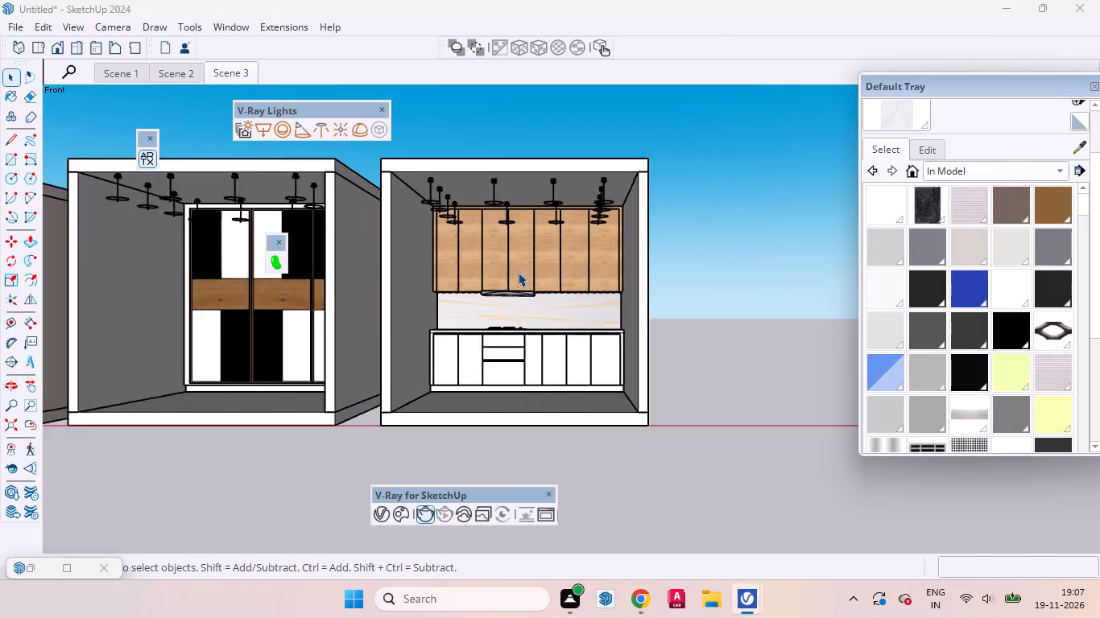
scroll(518, 272, "down", 1)
scroll(571, 332, "up", 5)
middle_click_drag(612, 333, 614, 335)
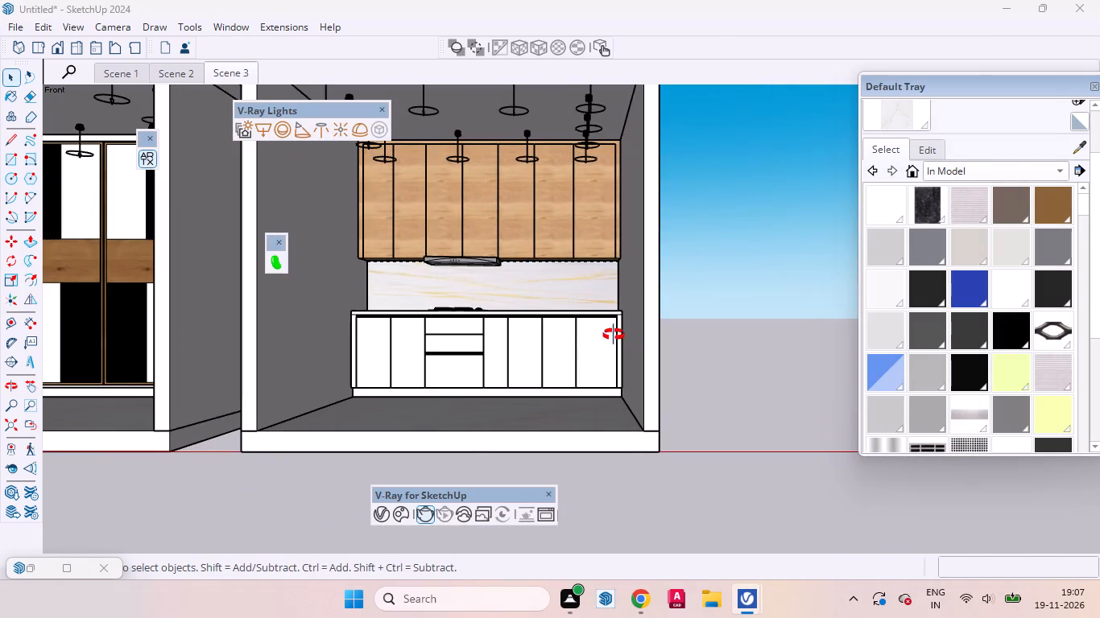
middle_click_drag(614, 335, 712, 376)
scroll(646, 352, "up", 7)
scroll(538, 371, "down", 3)
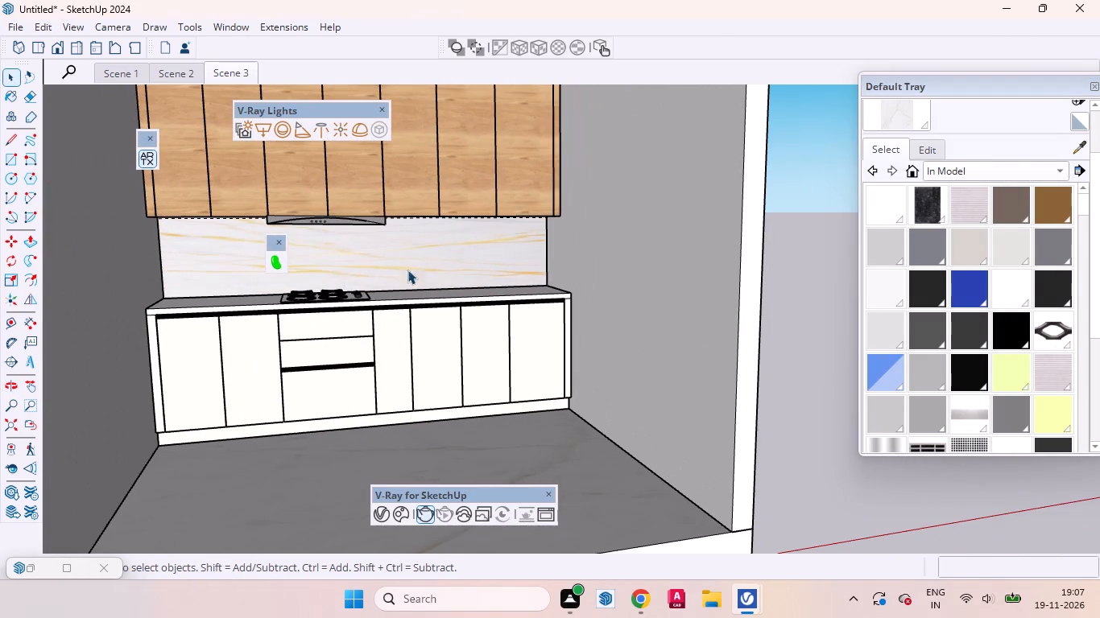
left_click(240, 71)
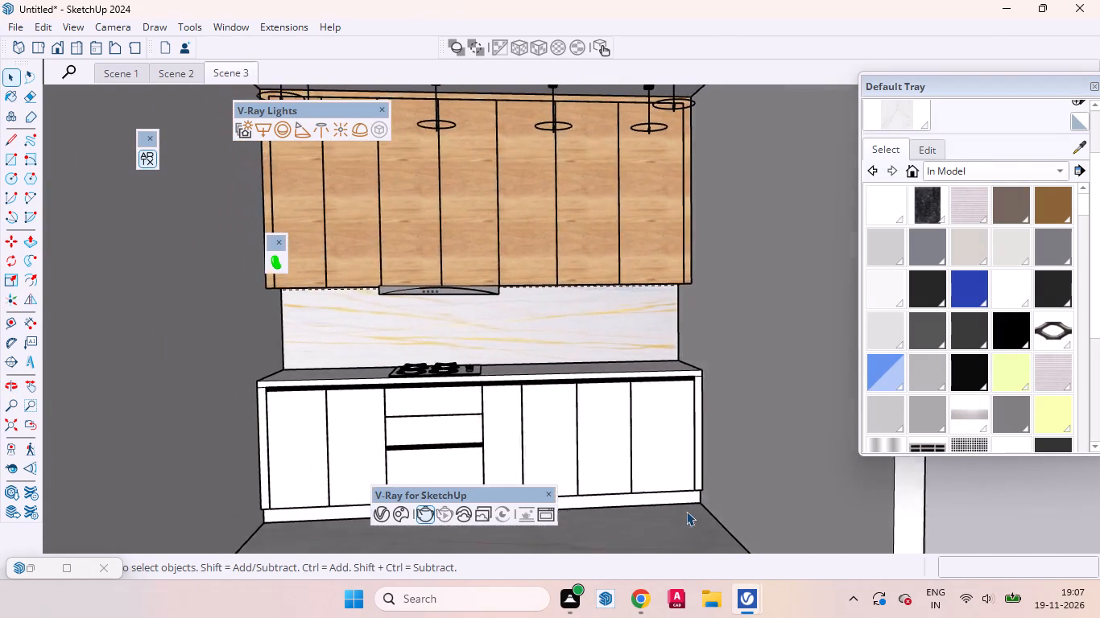
Check the progressing kitchen render again, comparing the full image with the backsplash and cabinet details, then go back to the model.
left_click(705, 550)
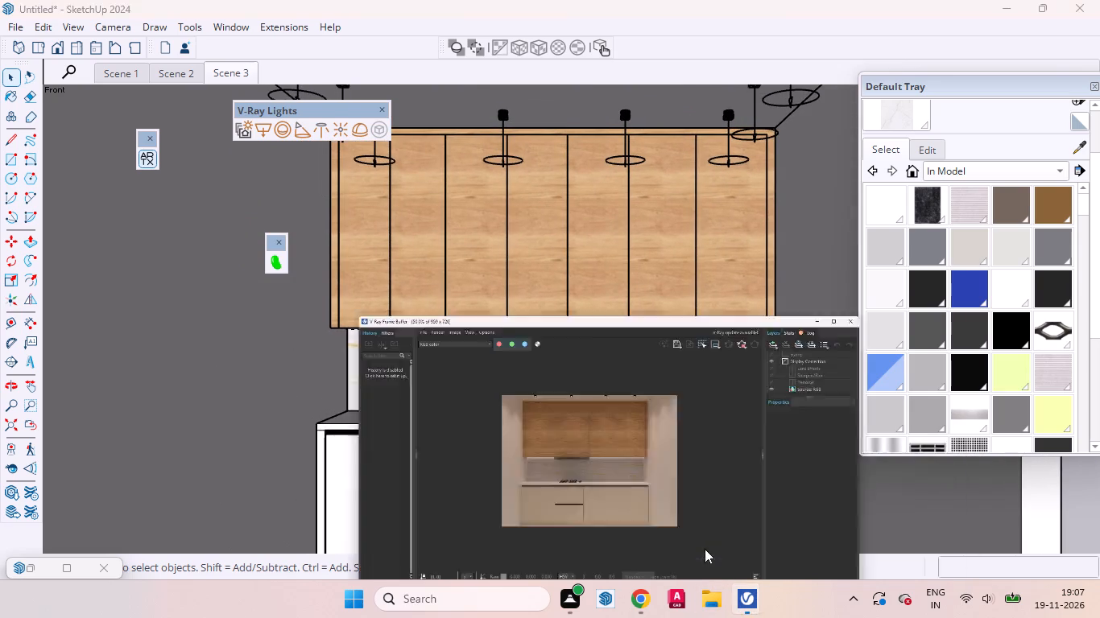
scroll(602, 381, "down", 1)
scroll(509, 398, "up", 1)
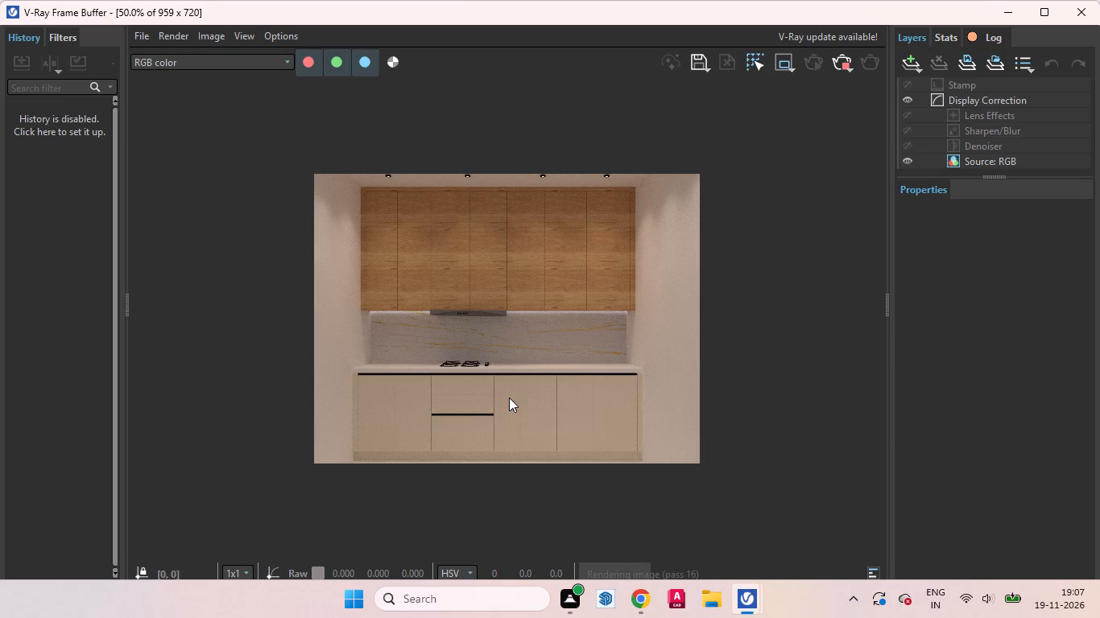
scroll(464, 452, "up", 1)
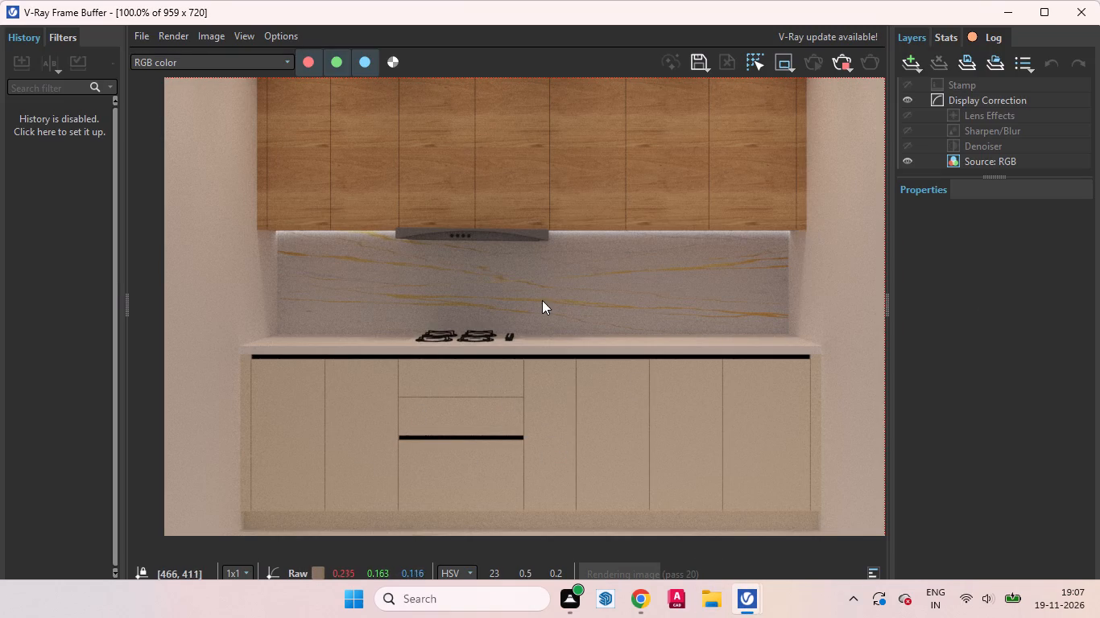
scroll(544, 323, "down", 1)
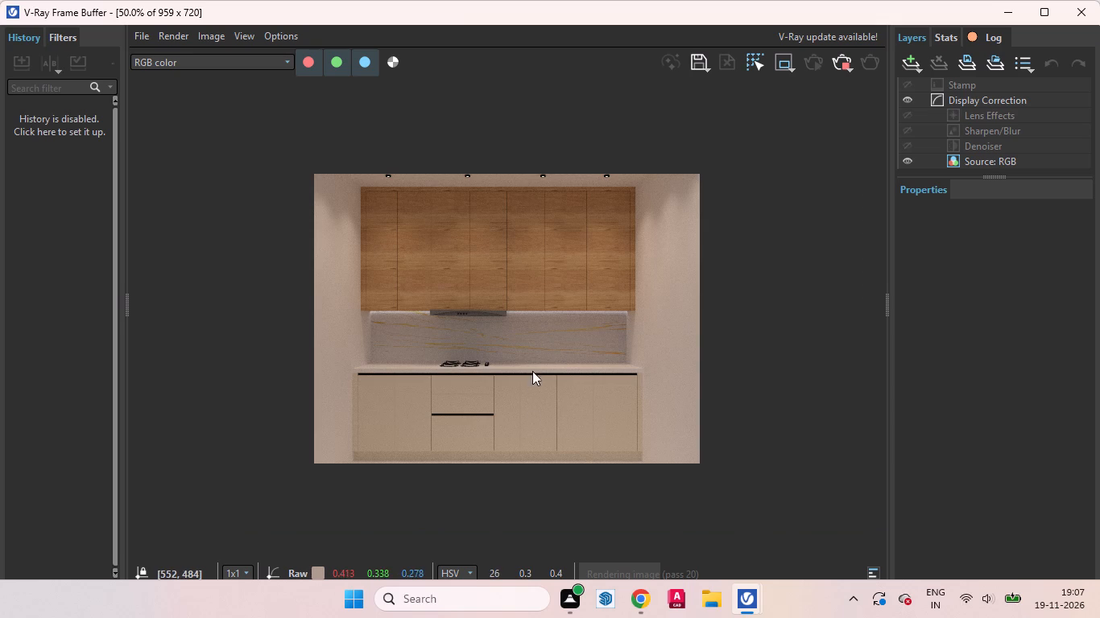
scroll(518, 435, "up", 1)
scroll(519, 433, "down", 1)
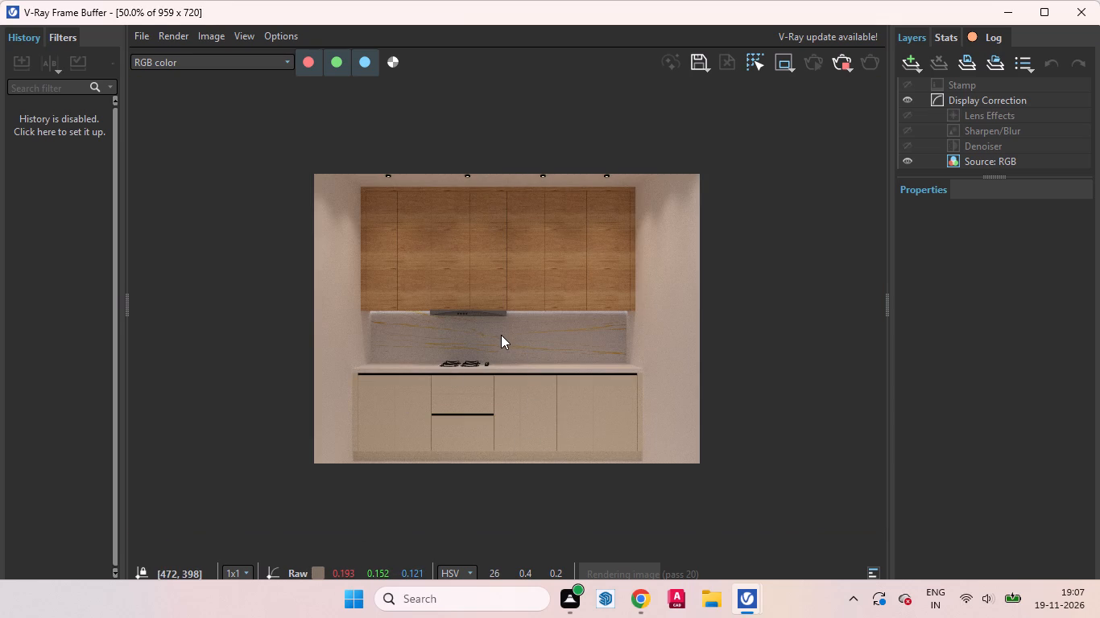
left_click(1002, 13)
scroll(587, 276, "down", 3)
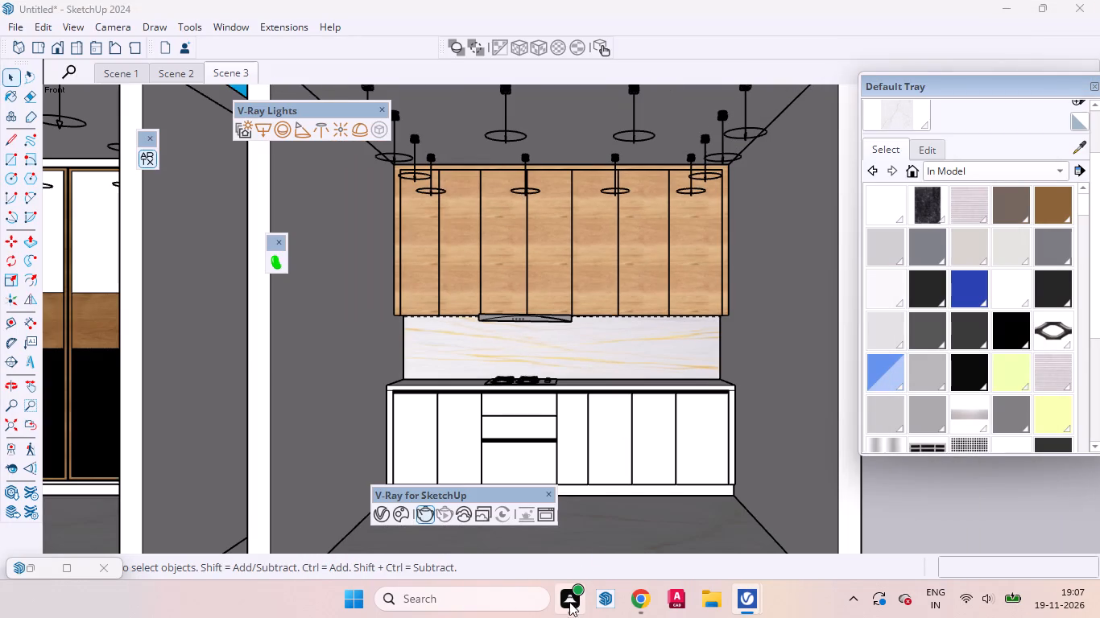
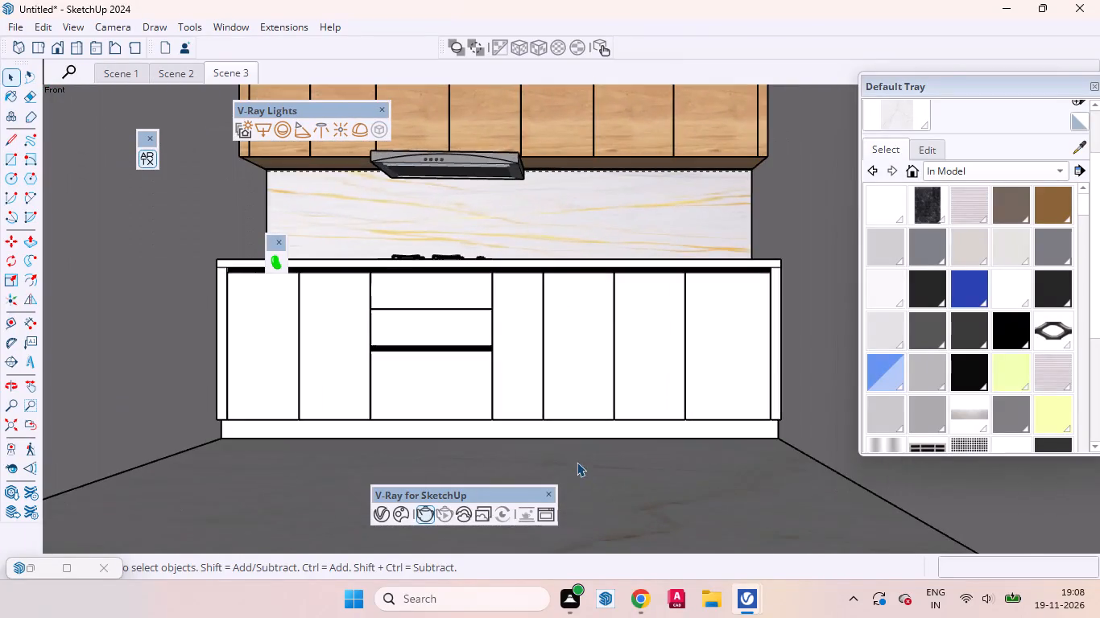
Copy the plinth-side edge of the base cabinets' underside 1 inch across the underside to mark off a narrow strip.
scroll(412, 357, "down", 4)
scroll(438, 419, "up", 15)
middle_click_drag(444, 388, 416, 360)
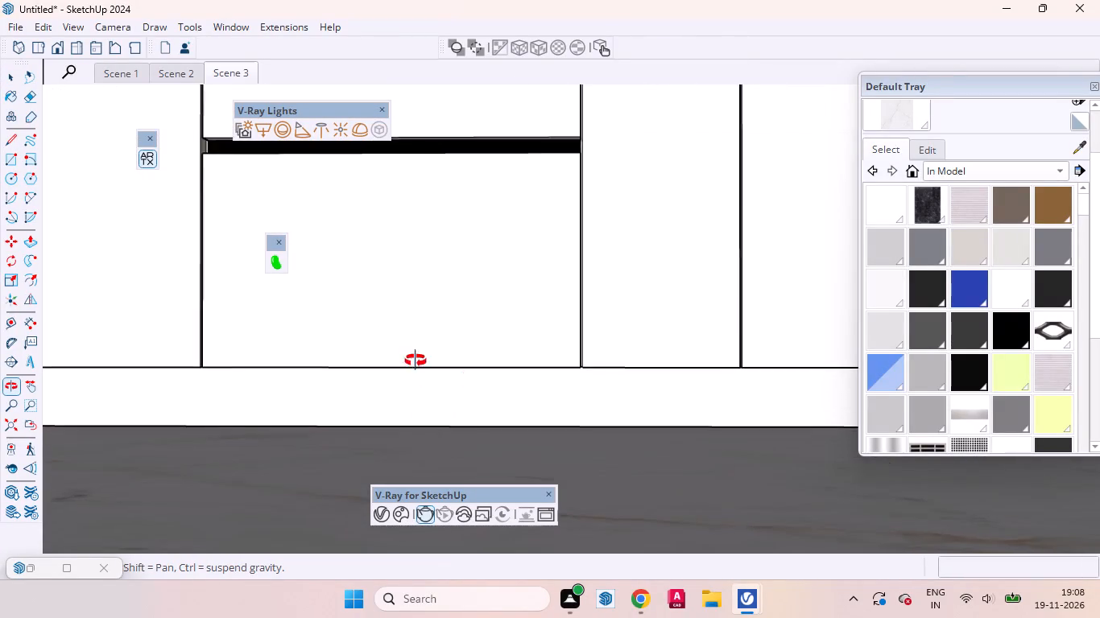
middle_click_drag(416, 360, 325, 357)
scroll(377, 377, "up", 8)
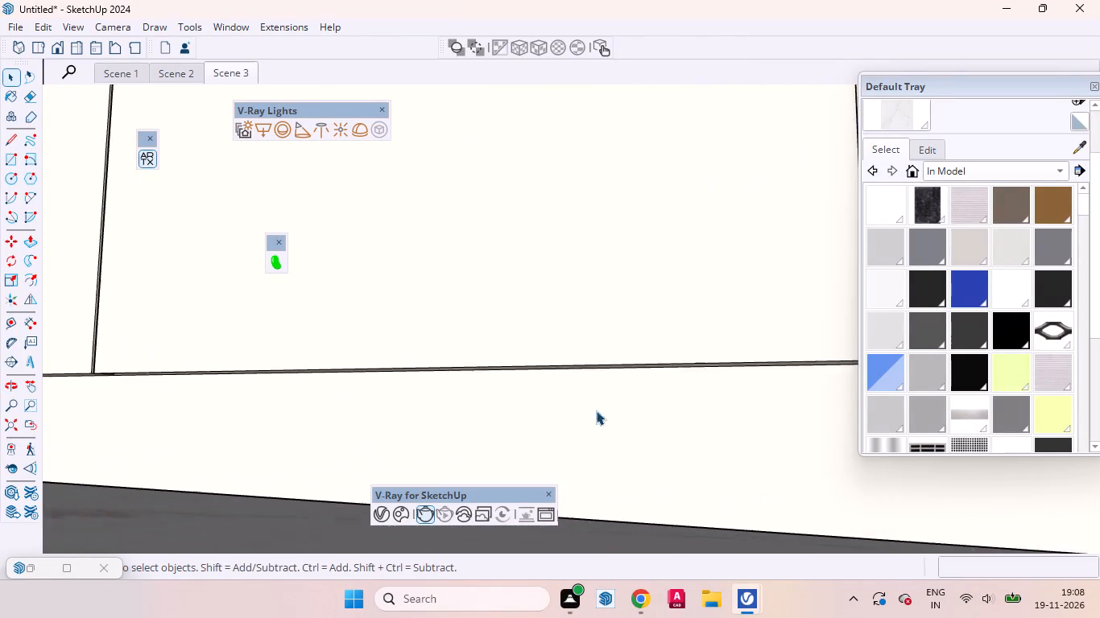
scroll(596, 410, "up", 2)
middle_click_drag(618, 414, 592, 380)
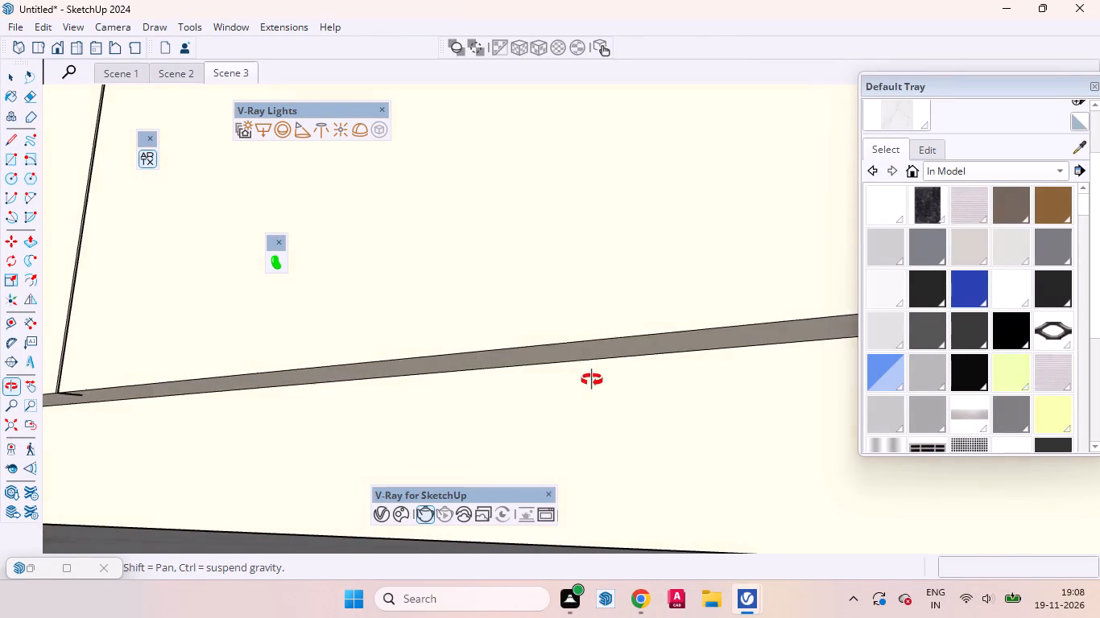
middle_click_drag(592, 380, 570, 356)
left_click(567, 351)
double_click(564, 353)
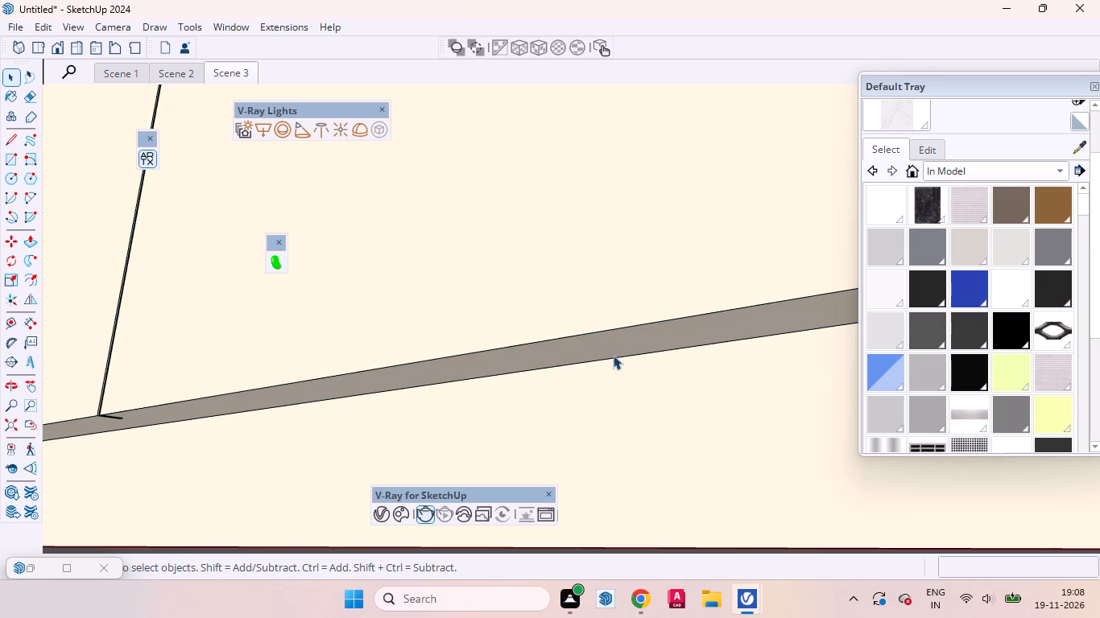
left_click(613, 355)
left_click(639, 354)
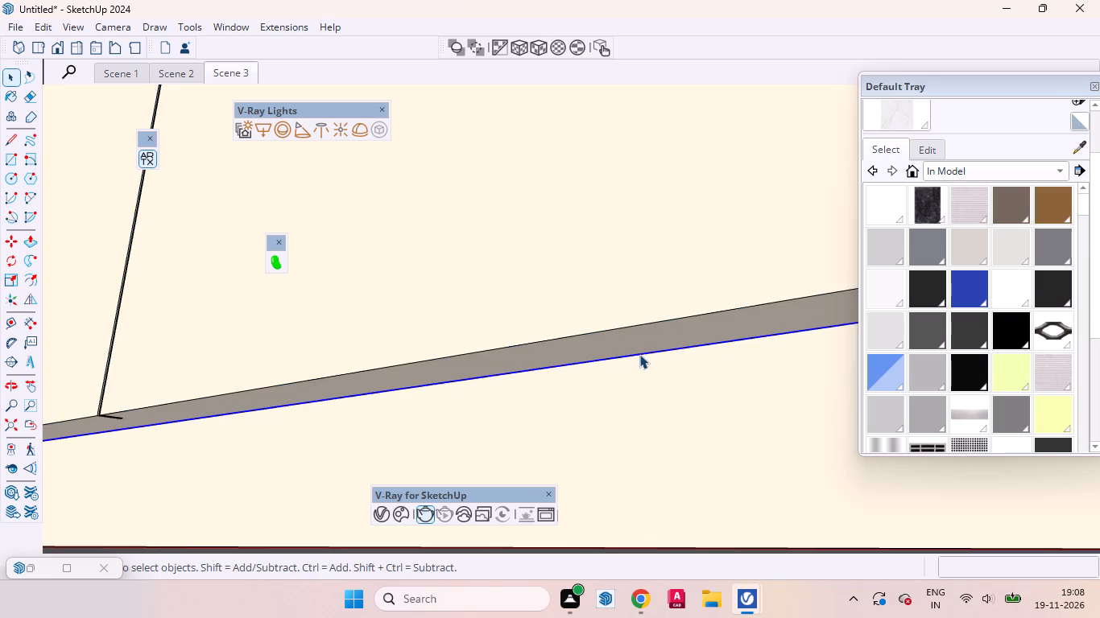
key("m")
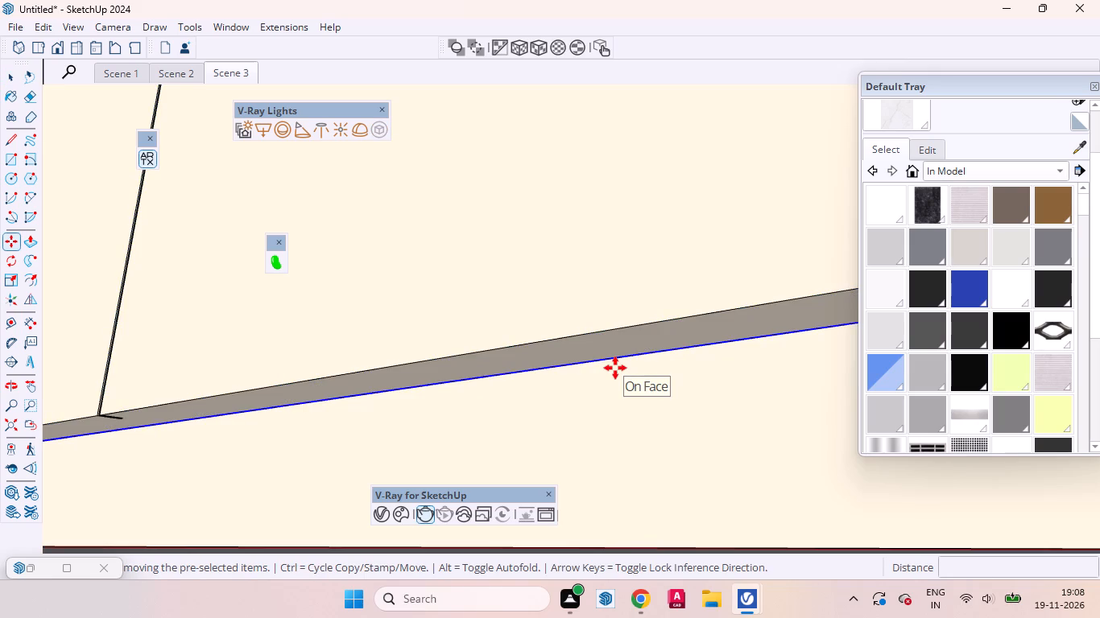
scroll(615, 368, "up", 5)
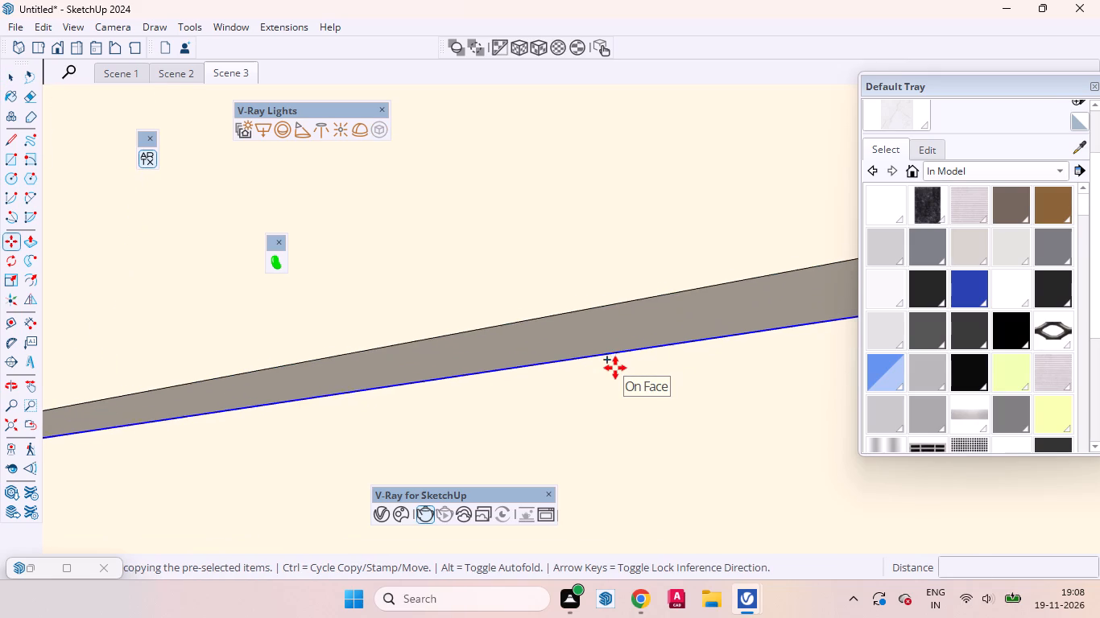
scroll(639, 365, "up", 1)
middle_click_drag(627, 368, 536, 360)
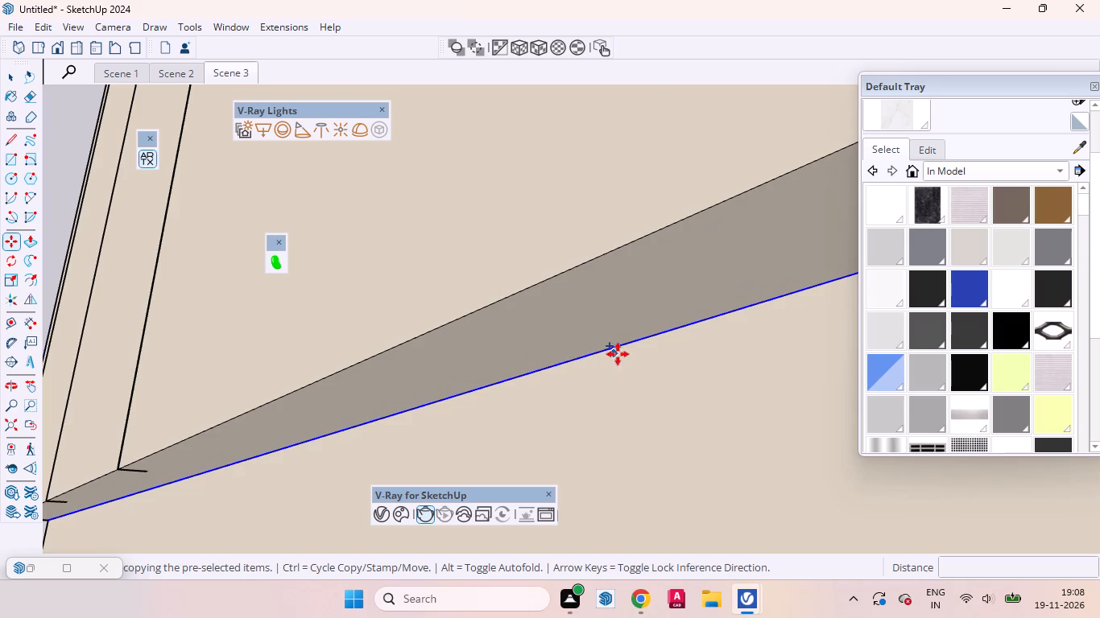
left_click(618, 348)
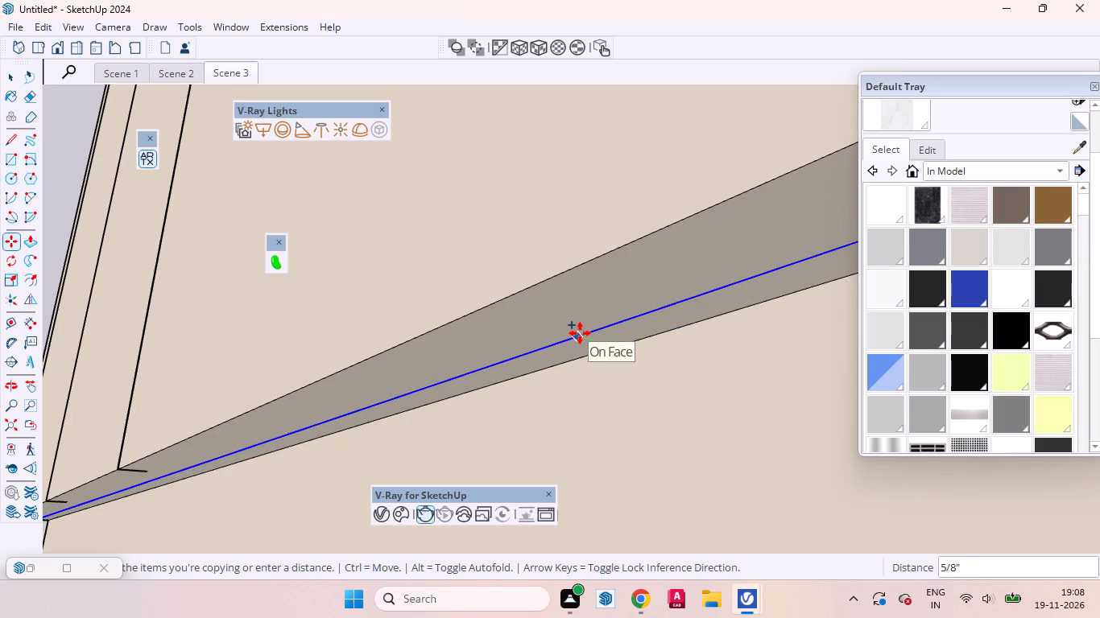
key("1")
key("Return")
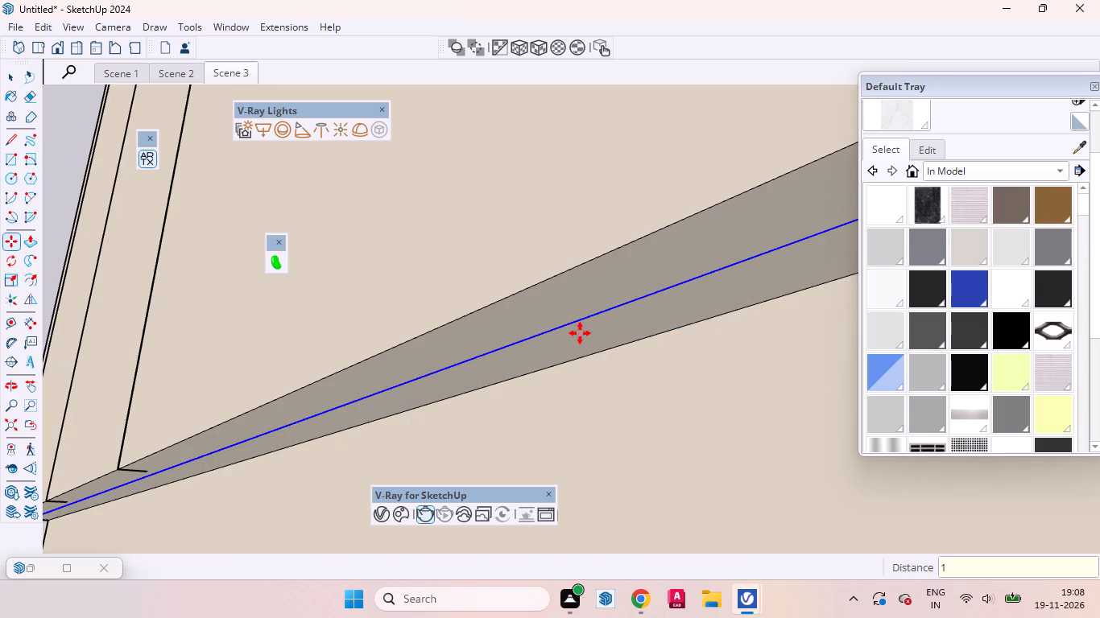
key("space")
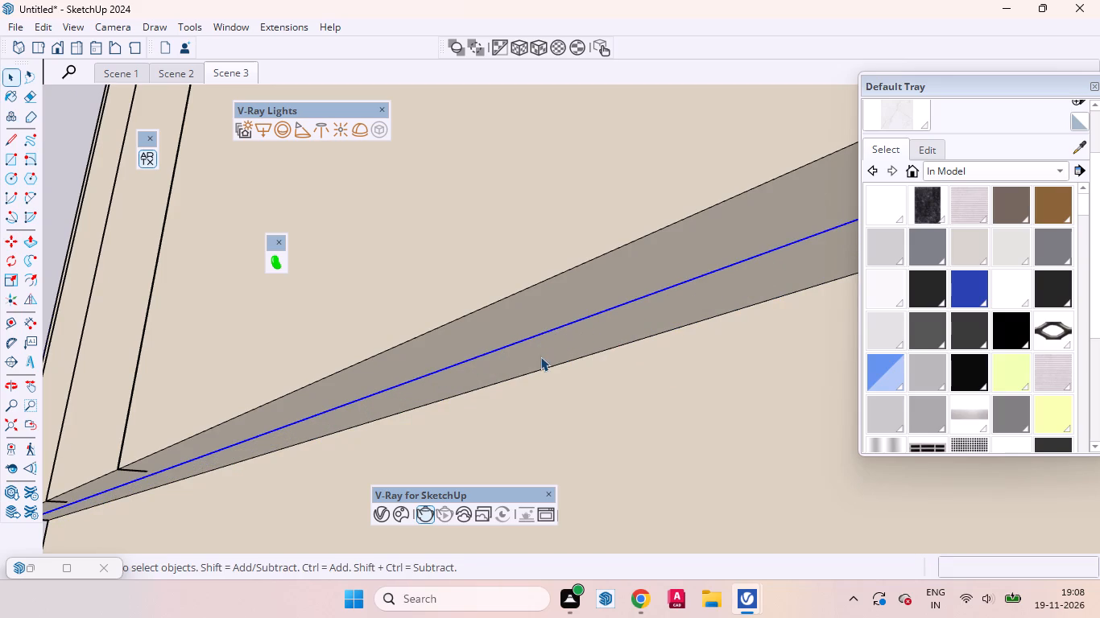
Group the narrow strip along the plinth under the base cabinets, convert it to a V-Ray mesh light, and leave the cabinet's editing context.
middle_click_drag(540, 356, 478, 343)
scroll(549, 353, "up", 2)
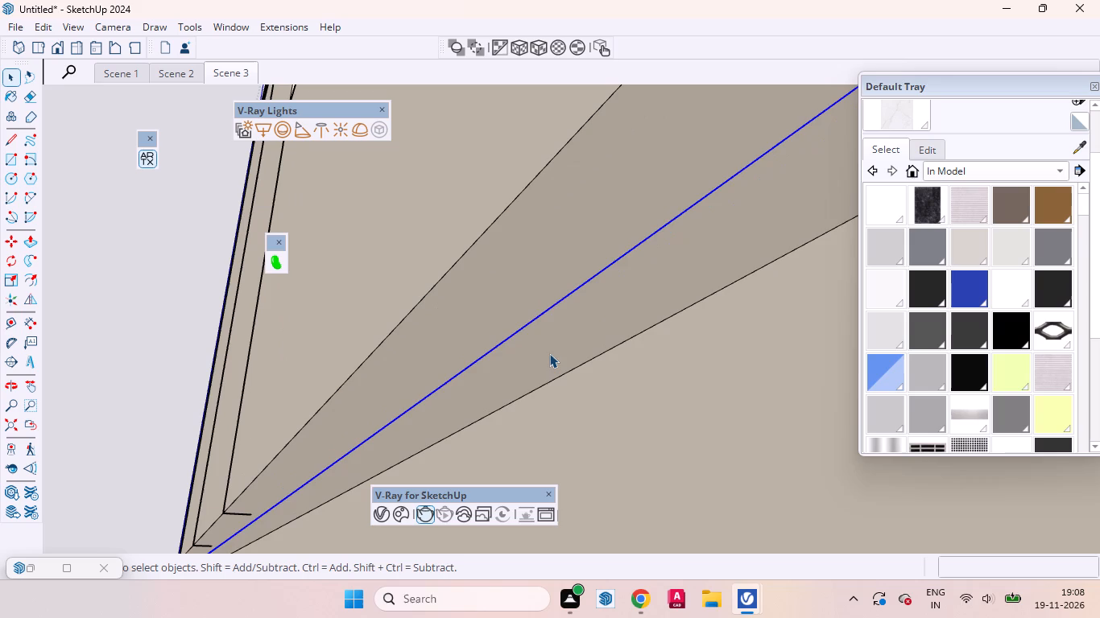
left_click(548, 353)
double_click(548, 353)
double_click(548, 353)
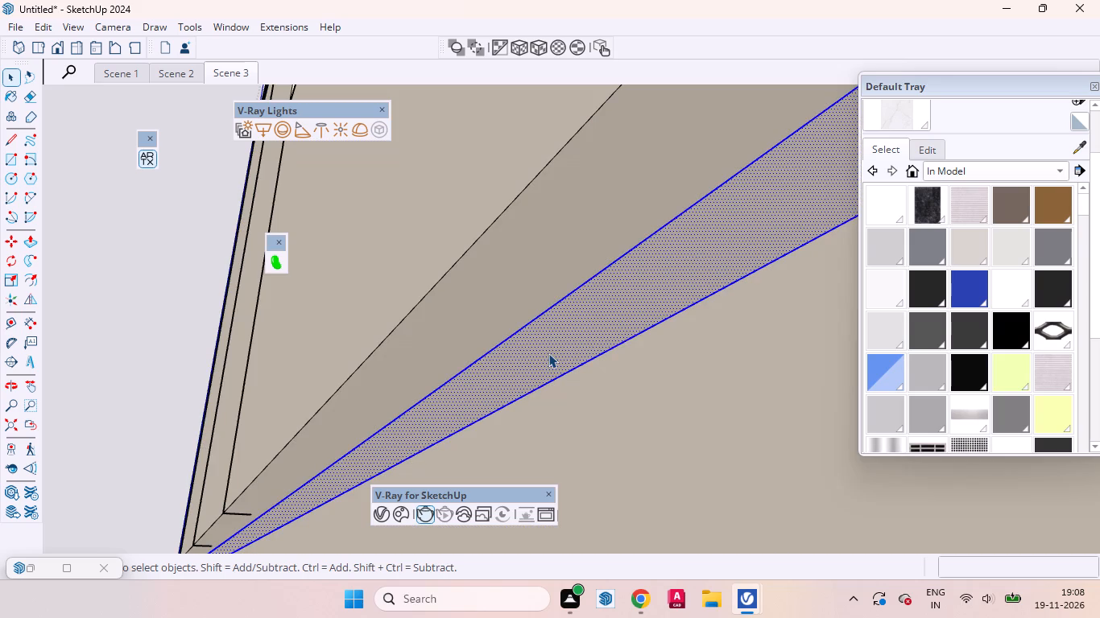
right_click(548, 353)
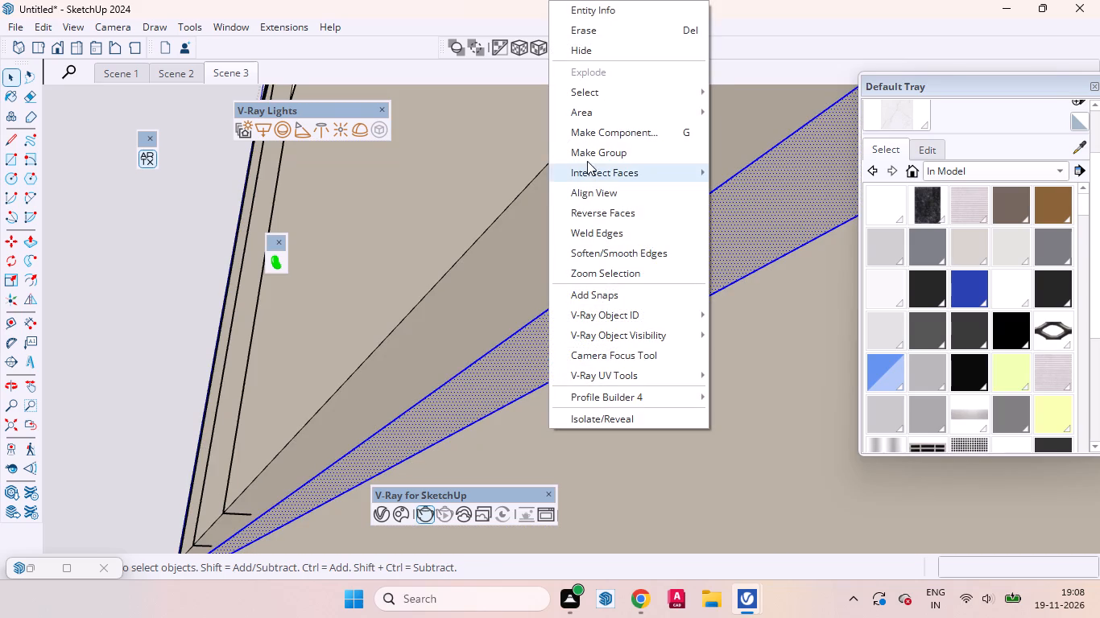
left_click(588, 159)
left_click(375, 130)
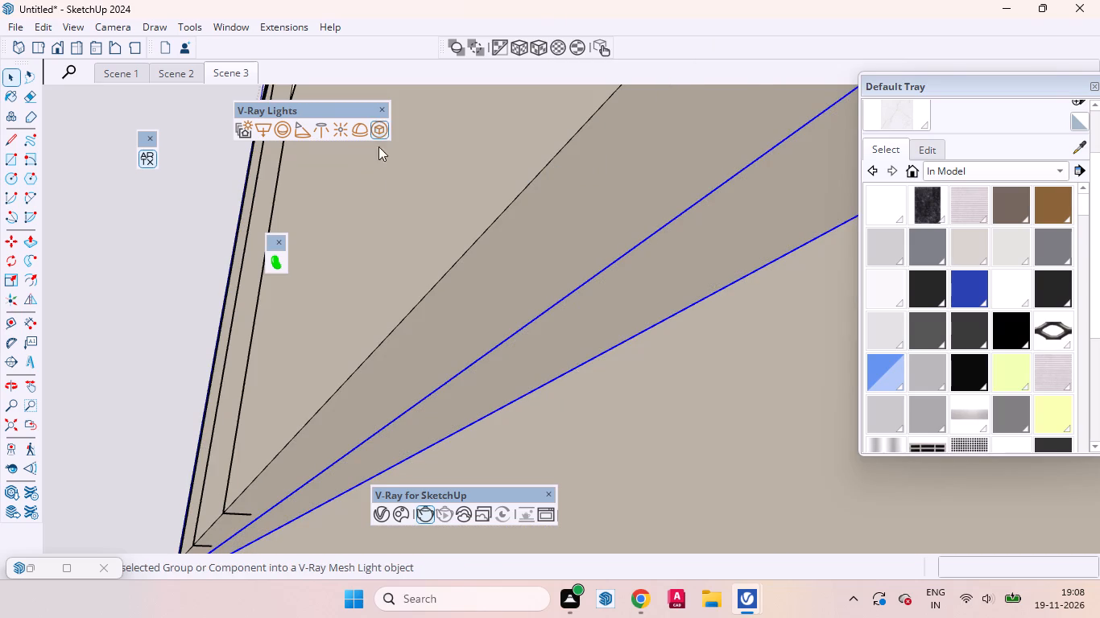
middle_click_drag(508, 314, 711, 343)
scroll(565, 335, "down", 4)
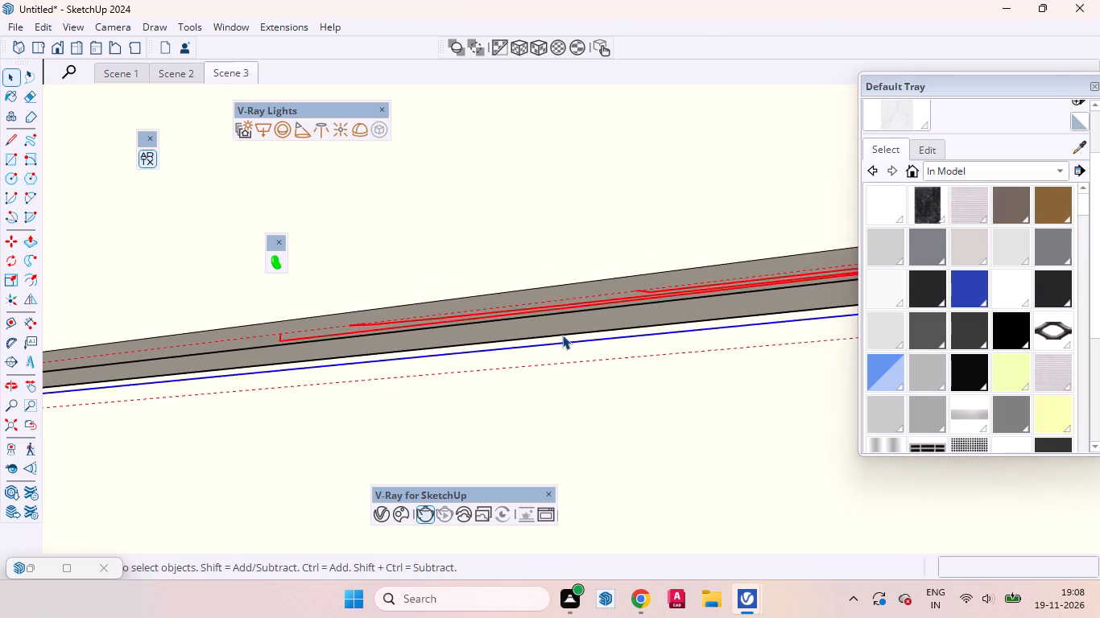
scroll(562, 335, "down", 1)
scroll(561, 336, "up", 1)
scroll(560, 336, "down", 10)
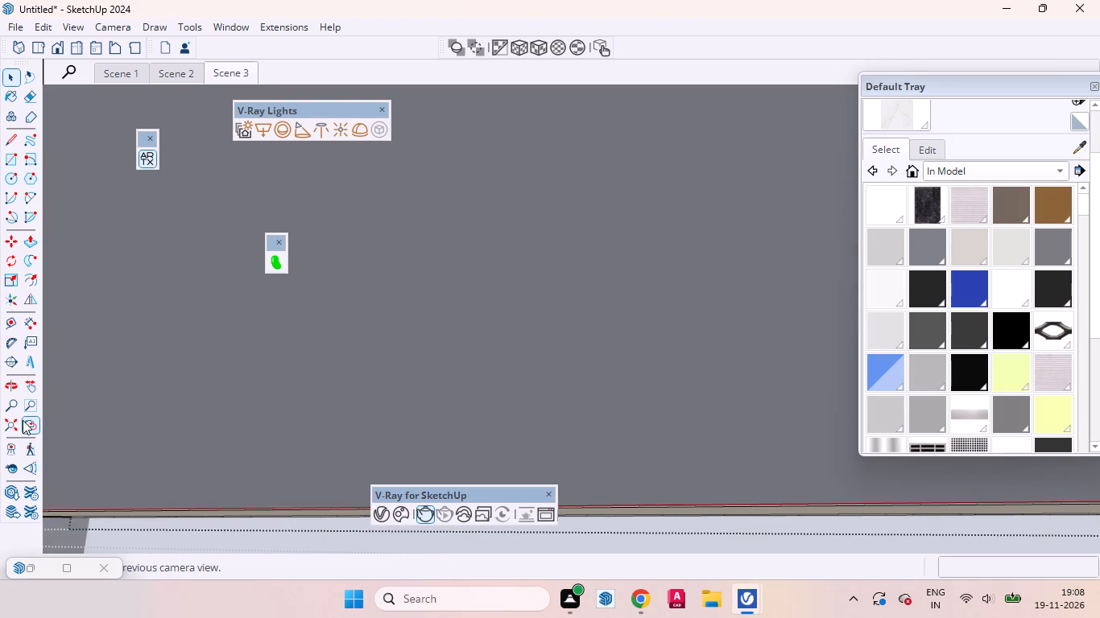
left_click(29, 420)
middle_click_drag(471, 365, 490, 439)
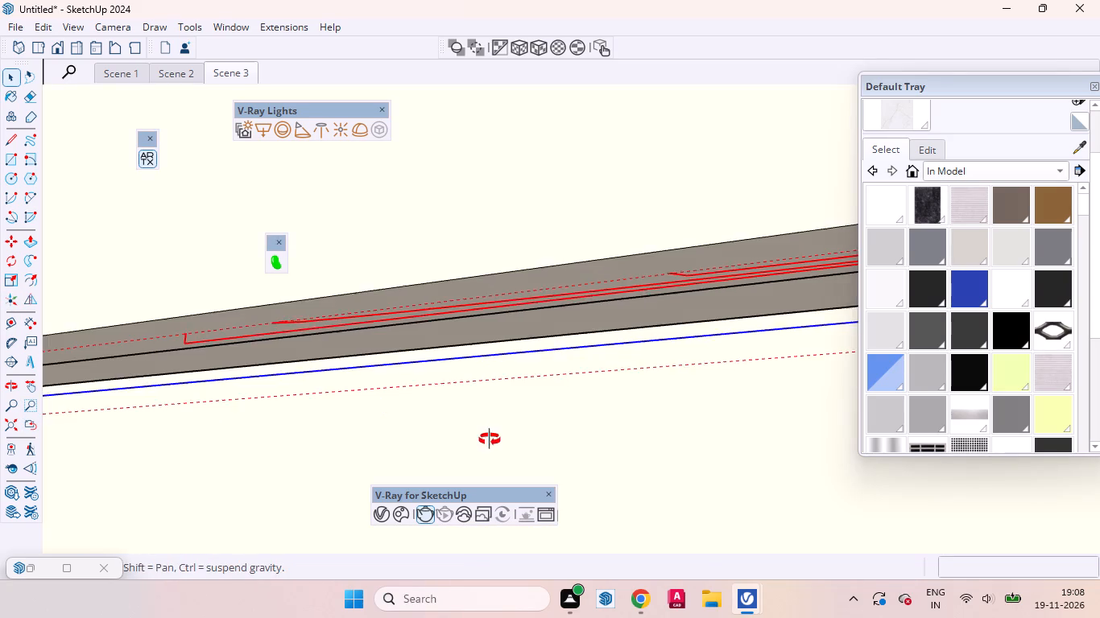
middle_click_drag(490, 439, 493, 452)
scroll(538, 355, "down", 20)
scroll(538, 355, "down", 5)
scroll(528, 308, "up", 1)
scroll(528, 308, "down", 5)
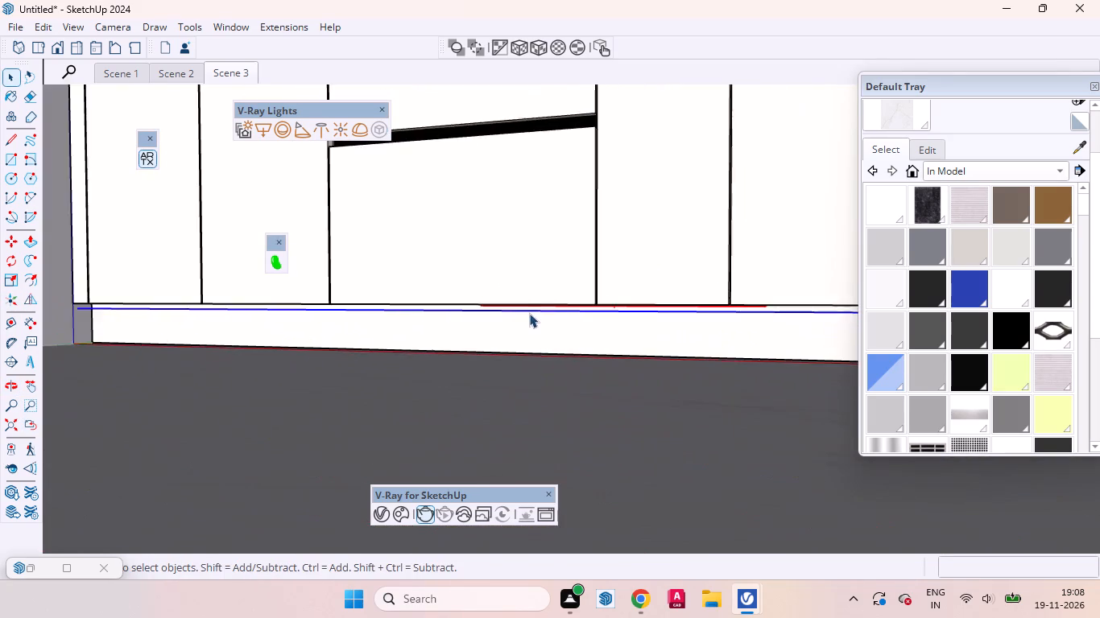
scroll(529, 313, "down", 12)
scroll(529, 316, "up", 1)
scroll(529, 316, "down", 2)
left_click(634, 376)
Inspect the mesh light strip beneath the base cabinets up close and from several angles, then restore the Scene 3 view.
scroll(556, 313, "up", 1)
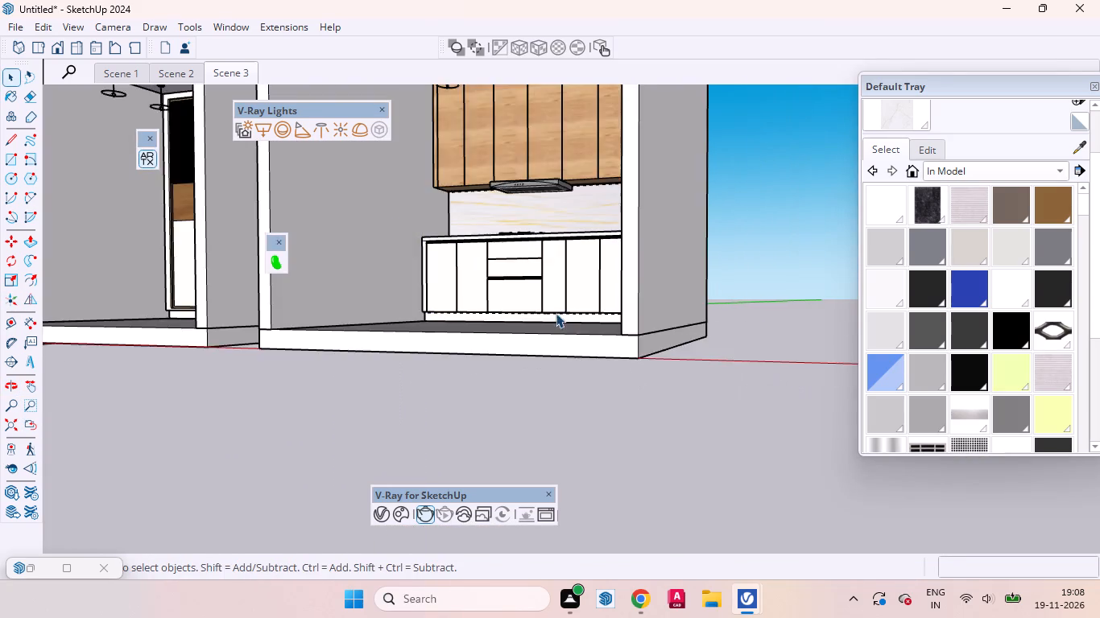
scroll(556, 313, "up", 11)
scroll(445, 360, "down", 3)
scroll(252, 333, "up", 8)
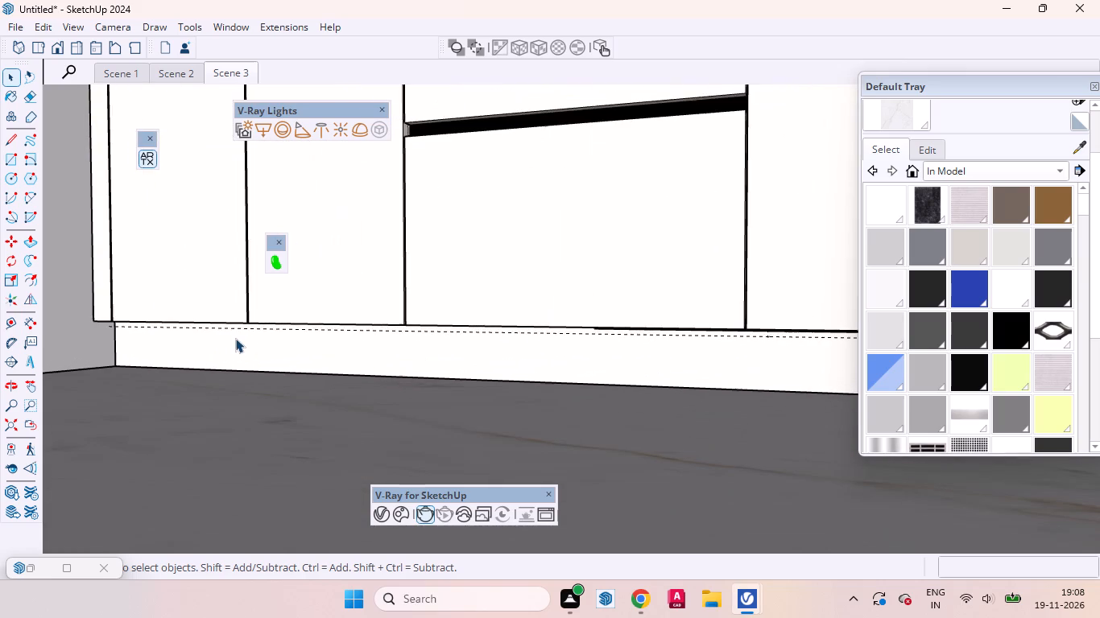
middle_click_drag(323, 337, 302, 326)
scroll(209, 278, "up", 7)
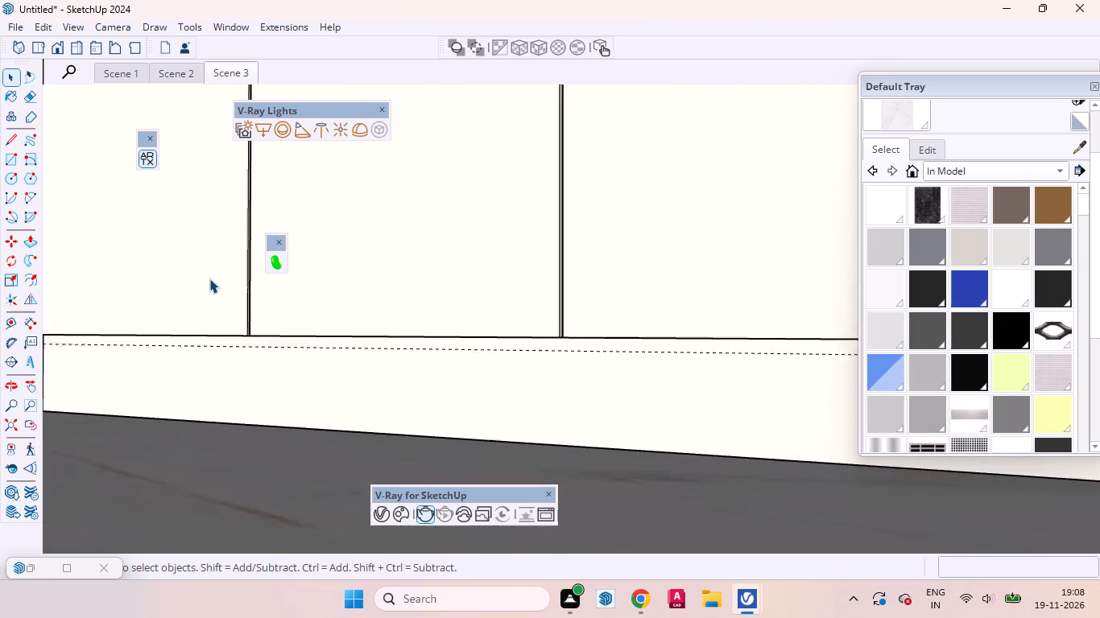
scroll(209, 278, "up", 5)
middle_click_drag(295, 340, 257, 268)
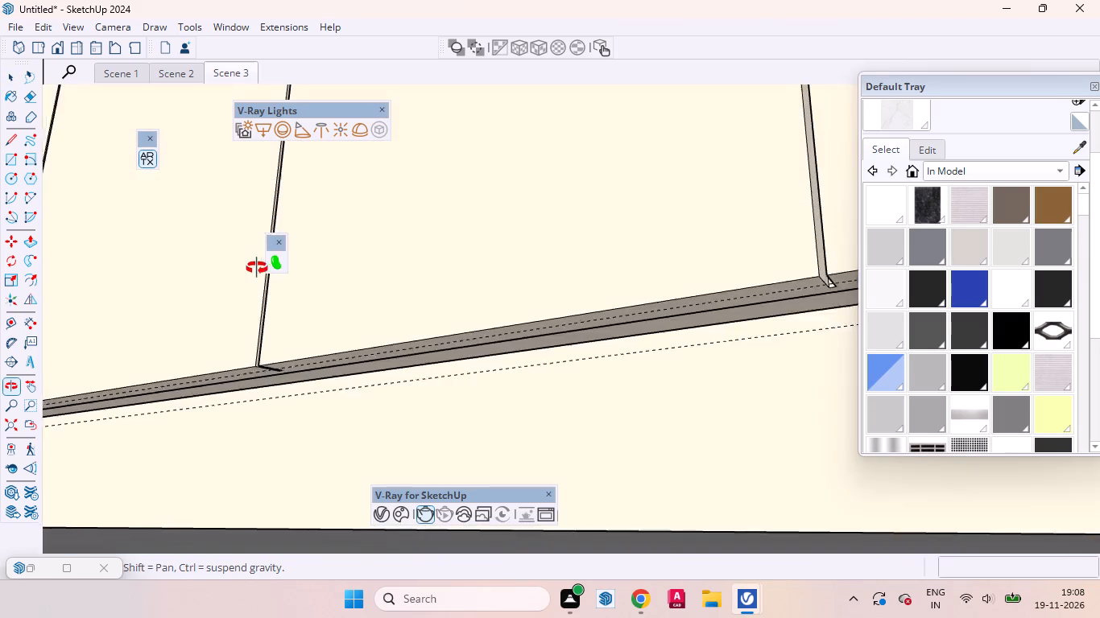
middle_click_drag(257, 268, 259, 270)
scroll(287, 374, "up", 6)
middle_click_drag(373, 363, 262, 322)
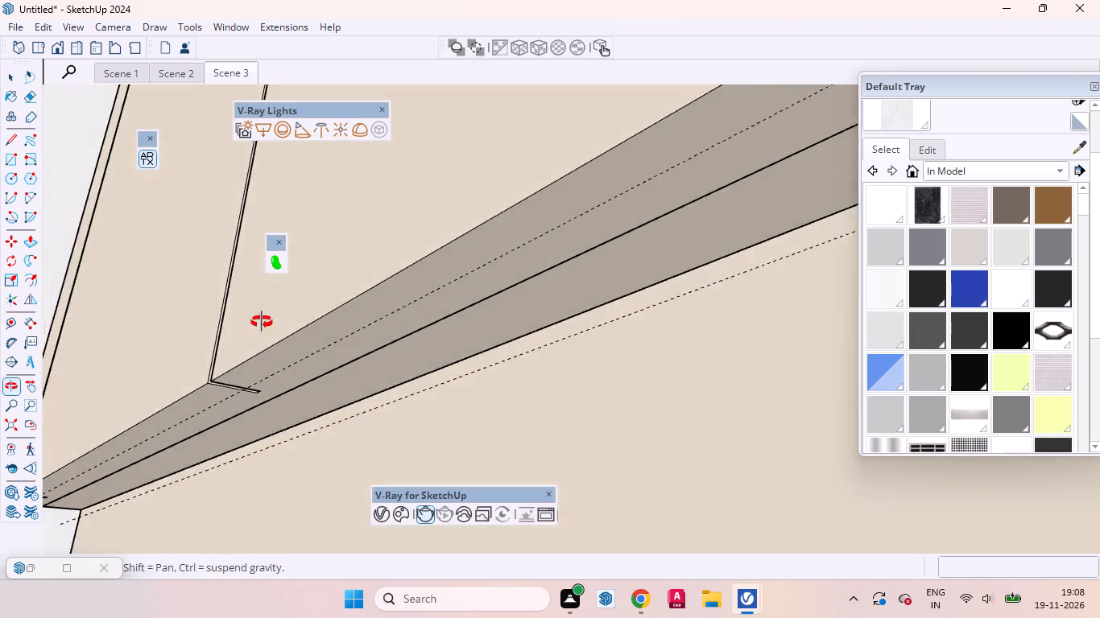
middle_click_drag(262, 322, 150, 319)
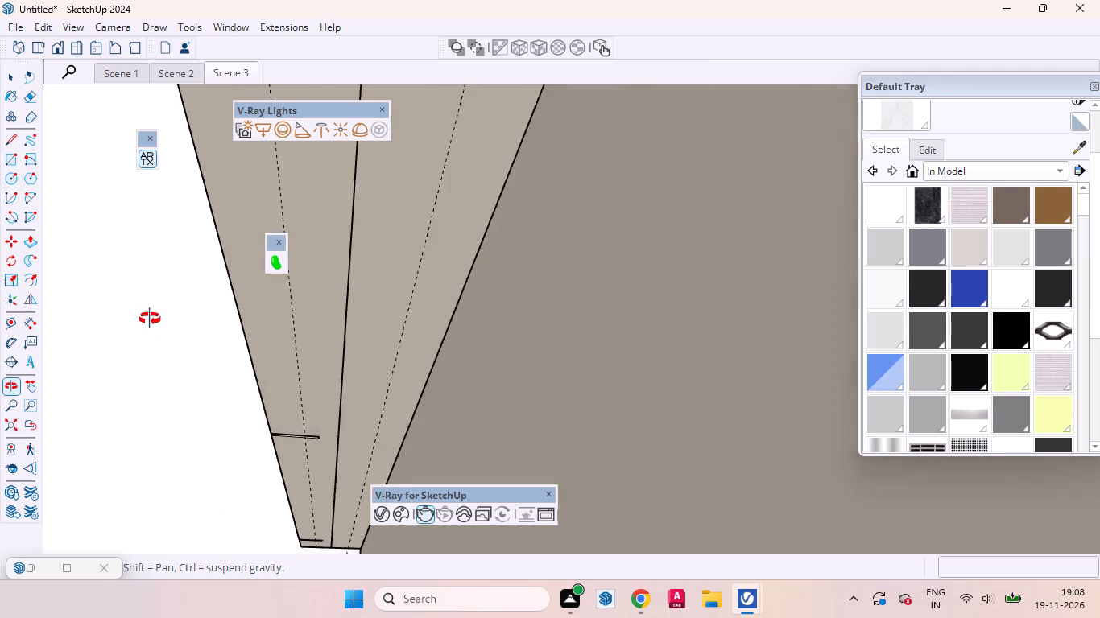
middle_click_drag(150, 319, 470, 408)
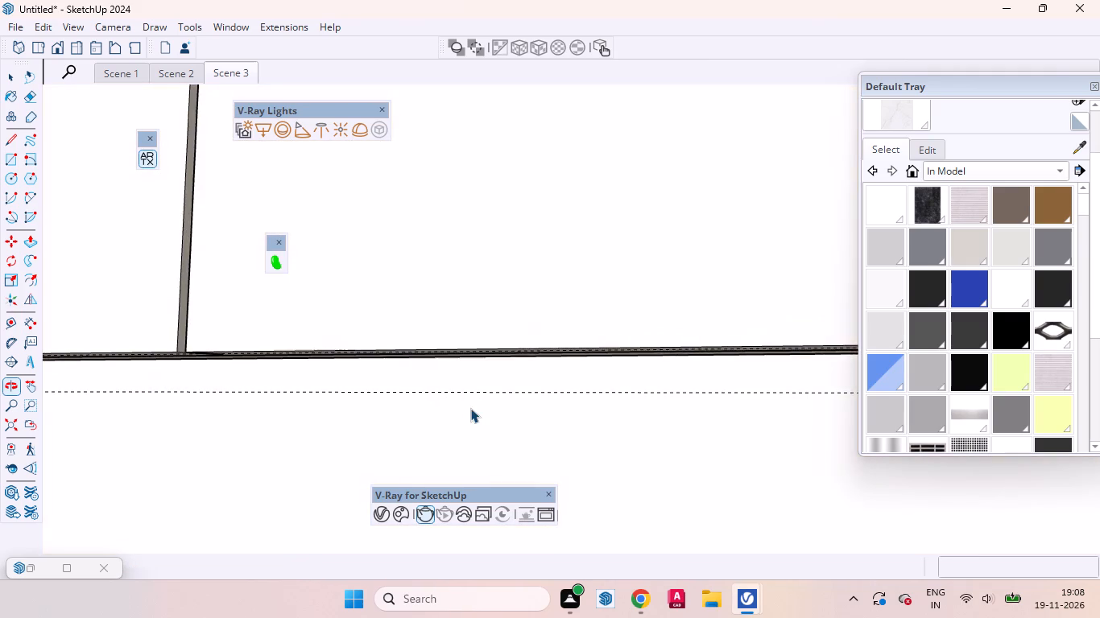
scroll(470, 409, "down", 20)
scroll(470, 409, "down", 9)
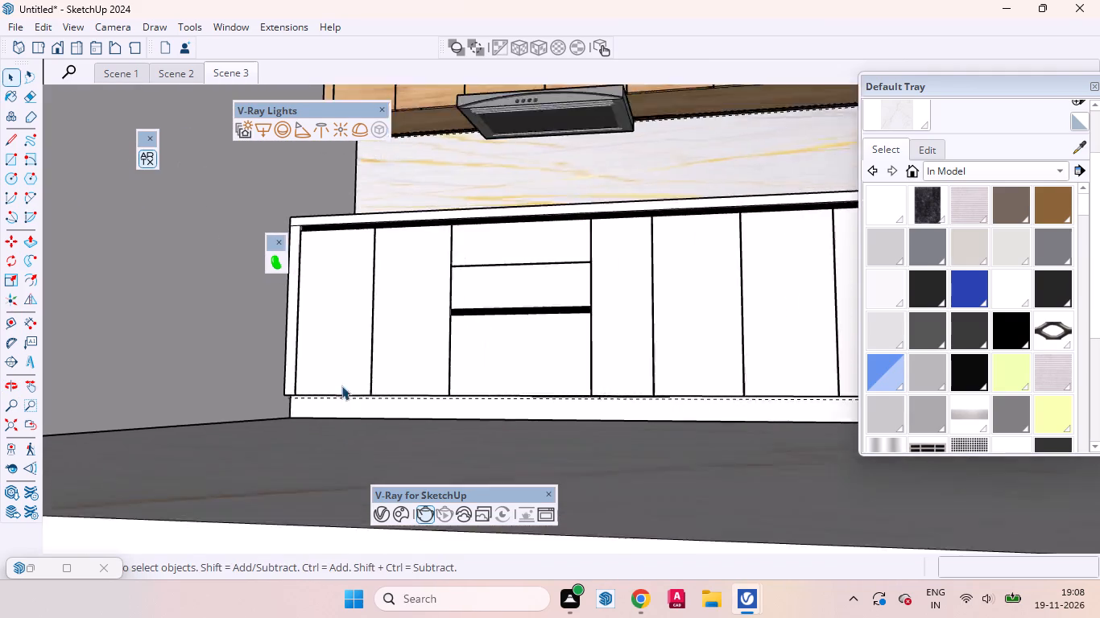
scroll(341, 385, "down", 7)
left_click(226, 72)
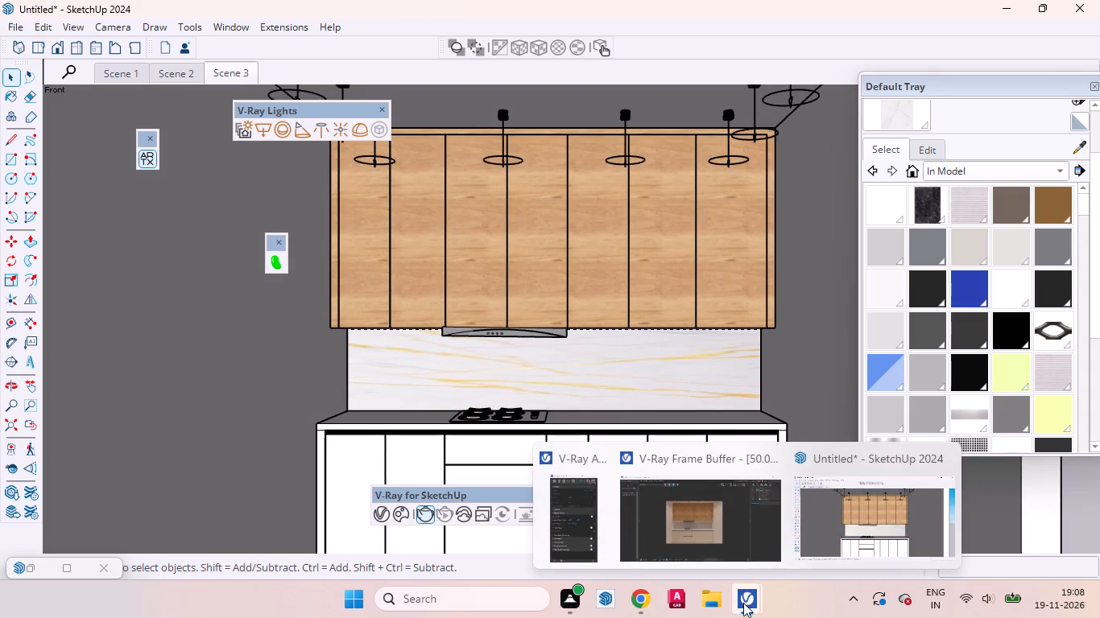
Check the kitchen render overall and up close around the base cabinets, stop the rendering, and return to the model.
left_click(718, 533)
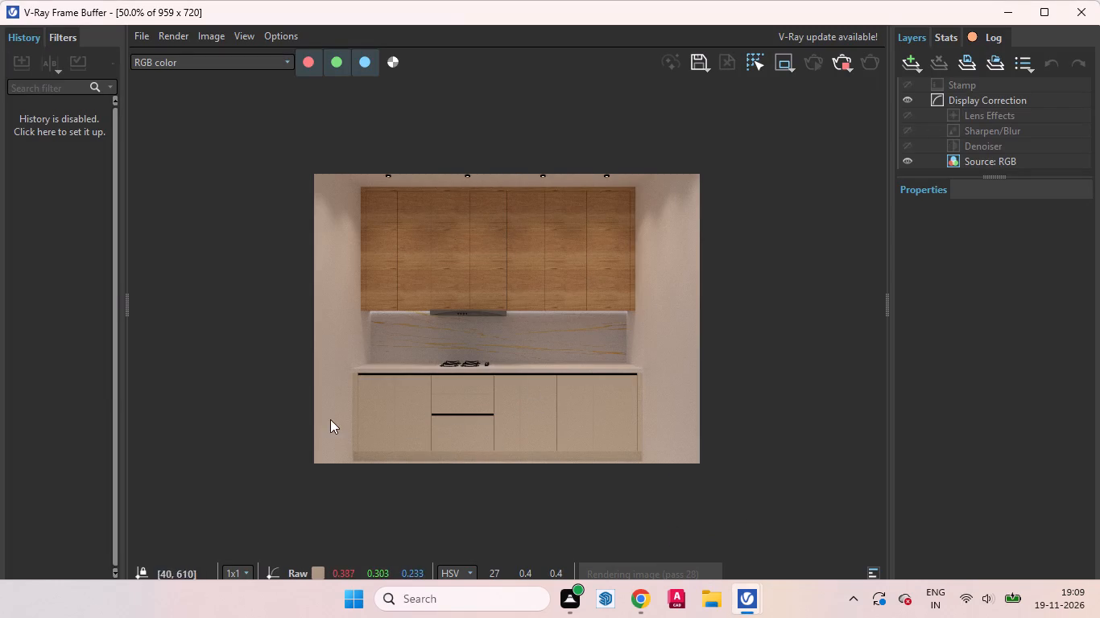
scroll(346, 438, "up", 1)
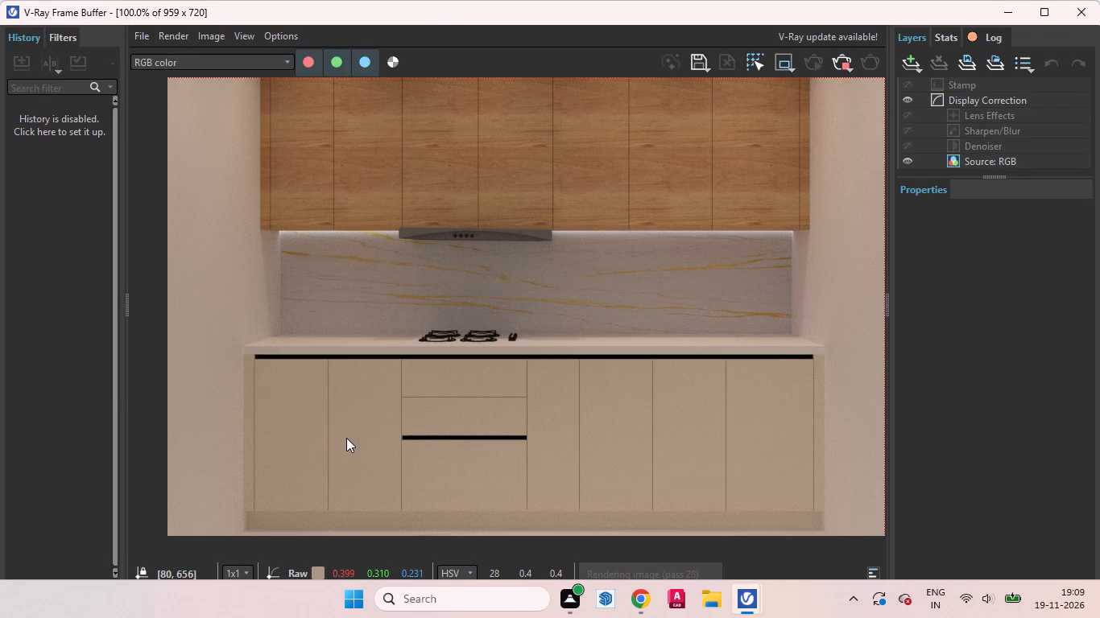
scroll(346, 444, "down", 1)
scroll(384, 447, "up", 1)
scroll(358, 452, "down", 1)
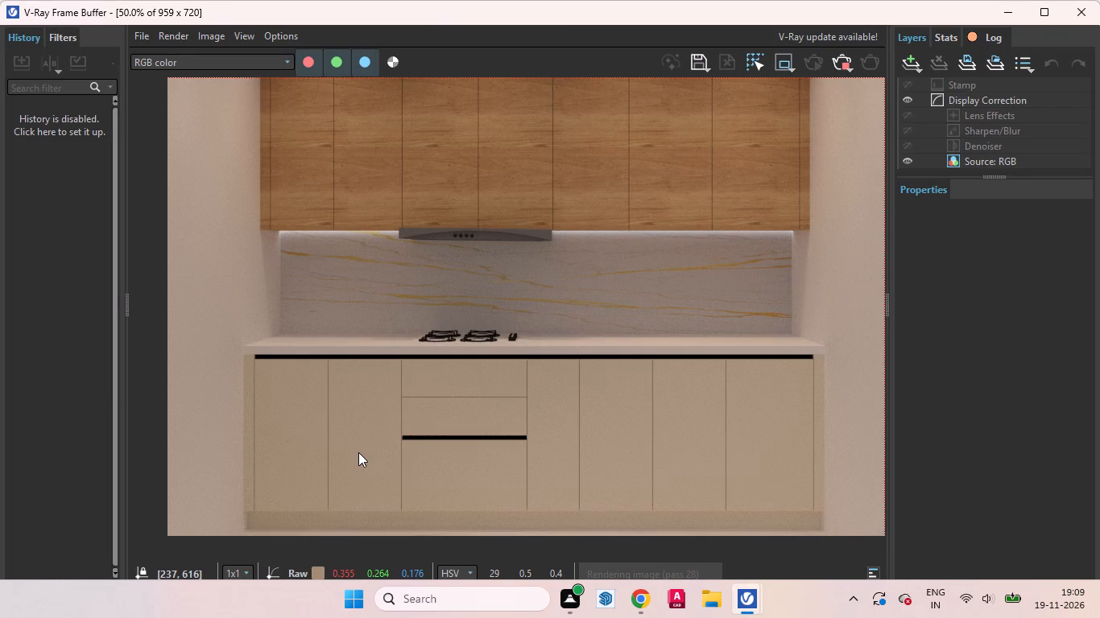
scroll(395, 453, "up", 1)
scroll(395, 453, "down", 1)
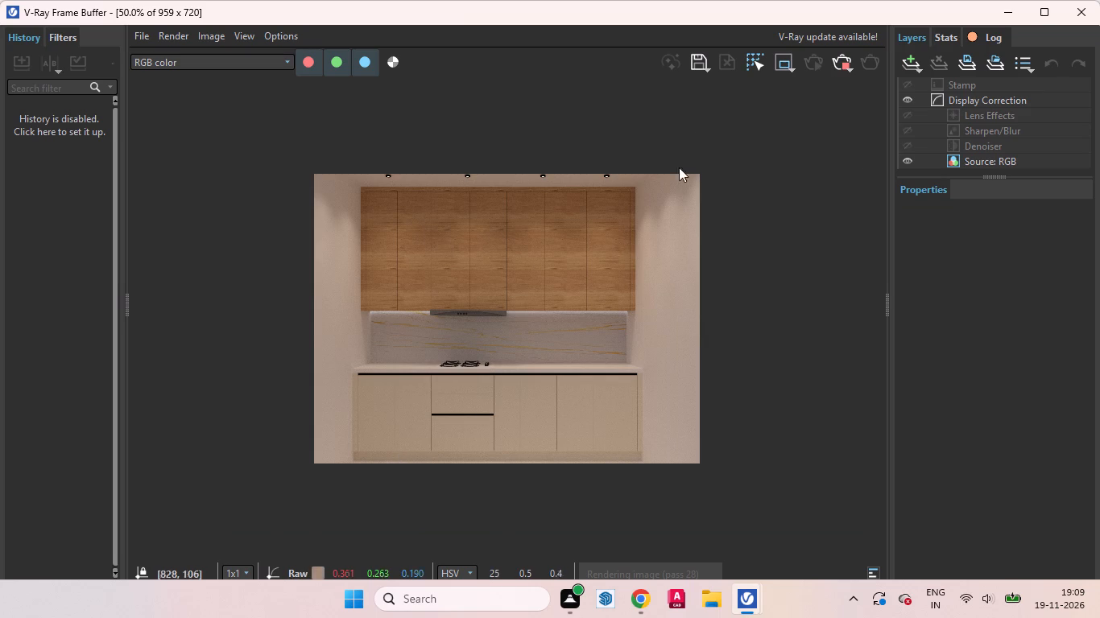
left_click(835, 63)
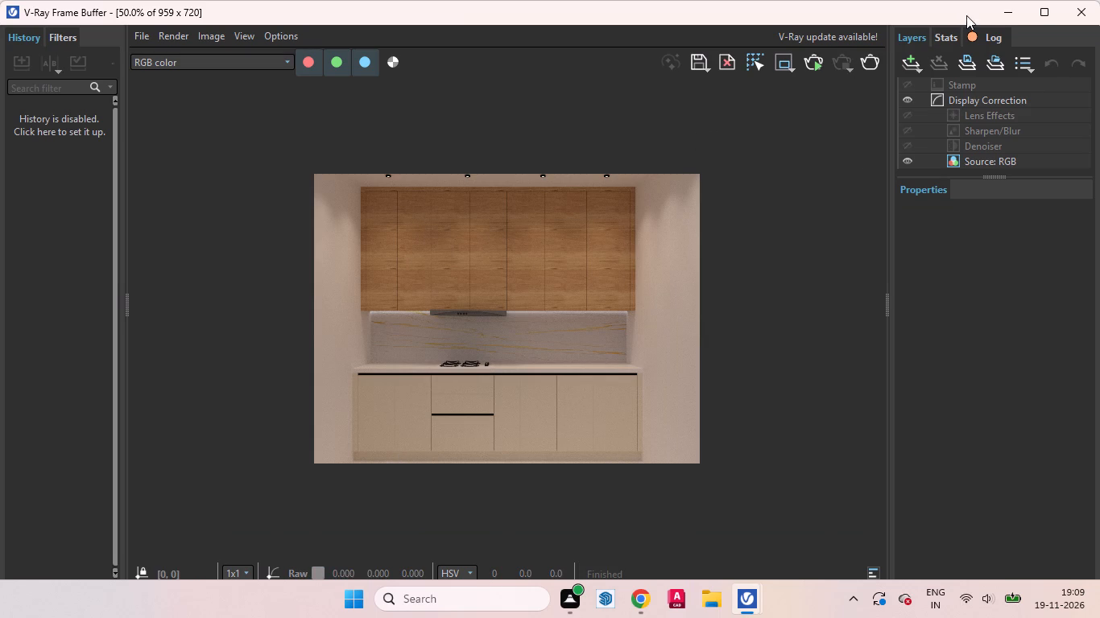
left_click(1003, 12)
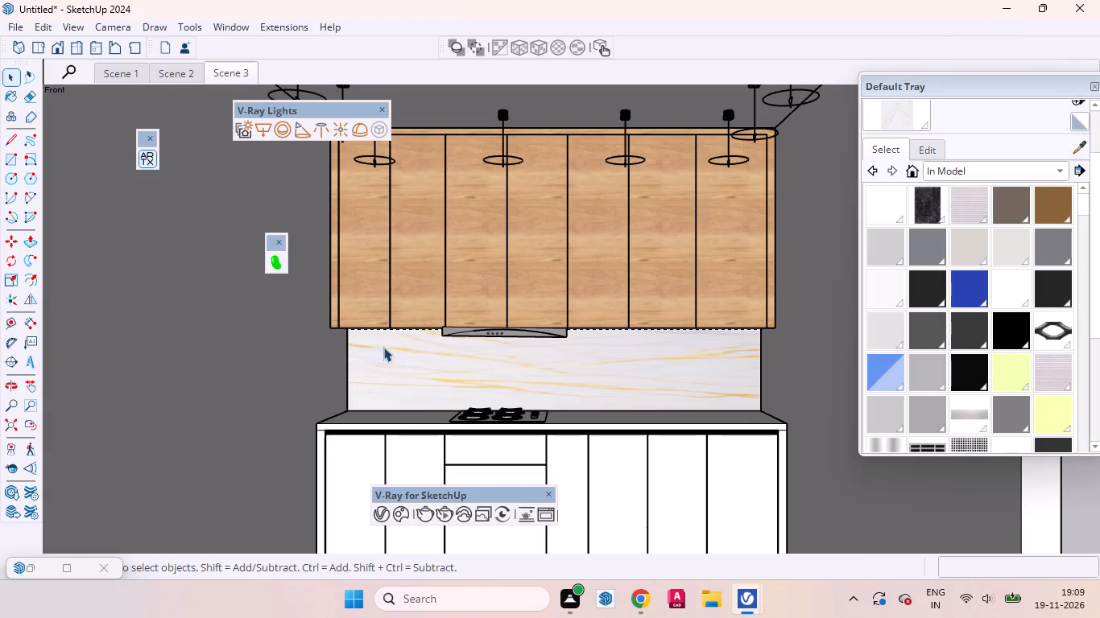
Move the floating V-Ray for SketchUp toolbar away from the base cabinets, over the wooden wall cabinets.
left_click_drag(487, 495, 497, 202)
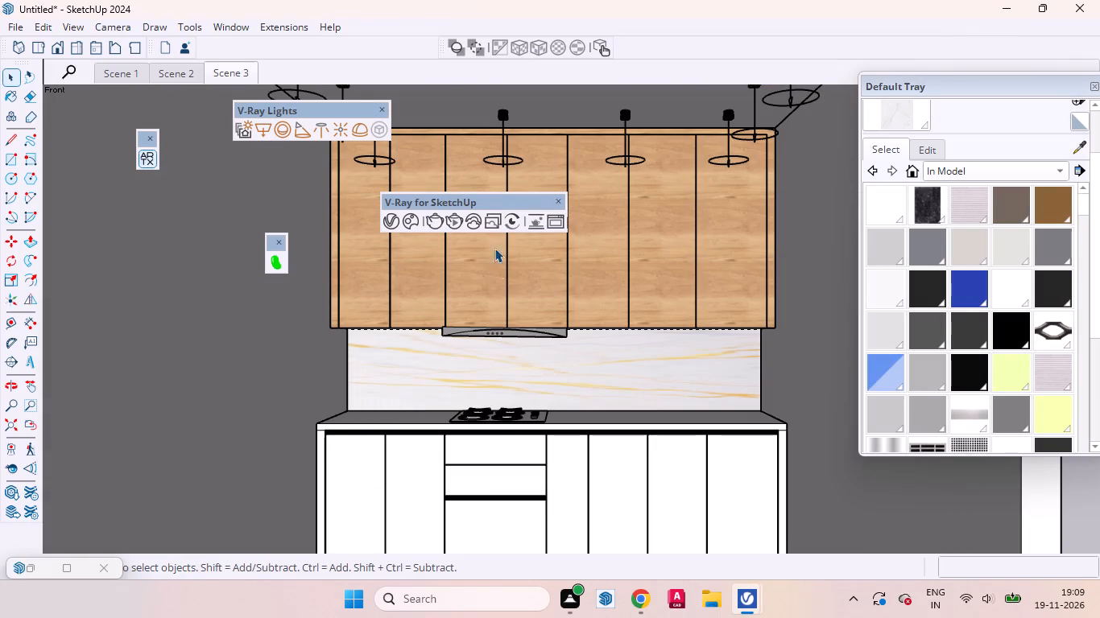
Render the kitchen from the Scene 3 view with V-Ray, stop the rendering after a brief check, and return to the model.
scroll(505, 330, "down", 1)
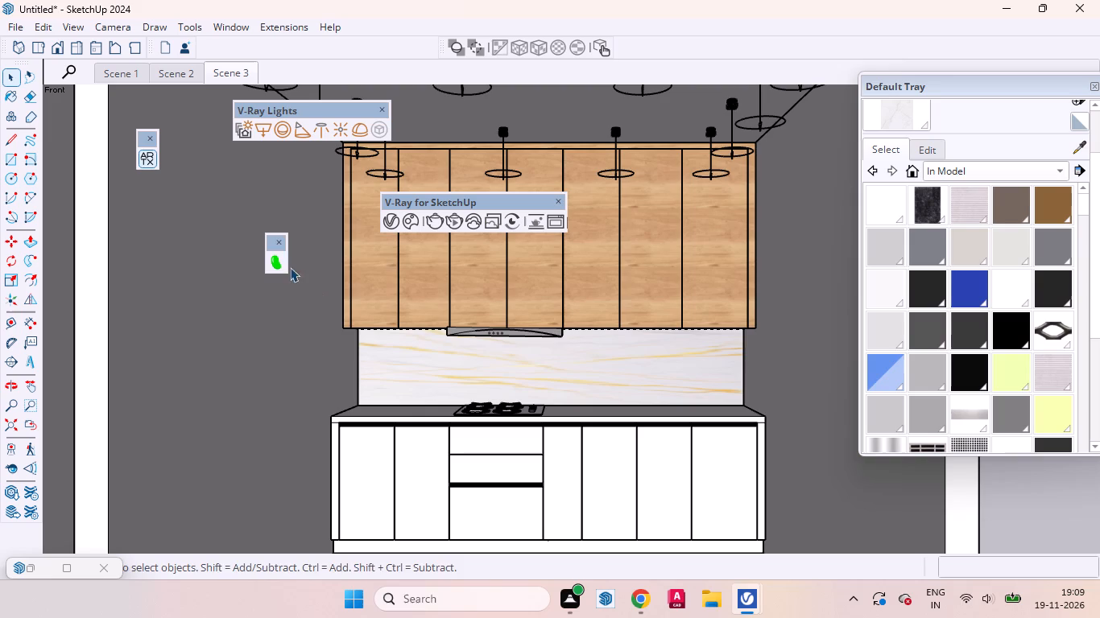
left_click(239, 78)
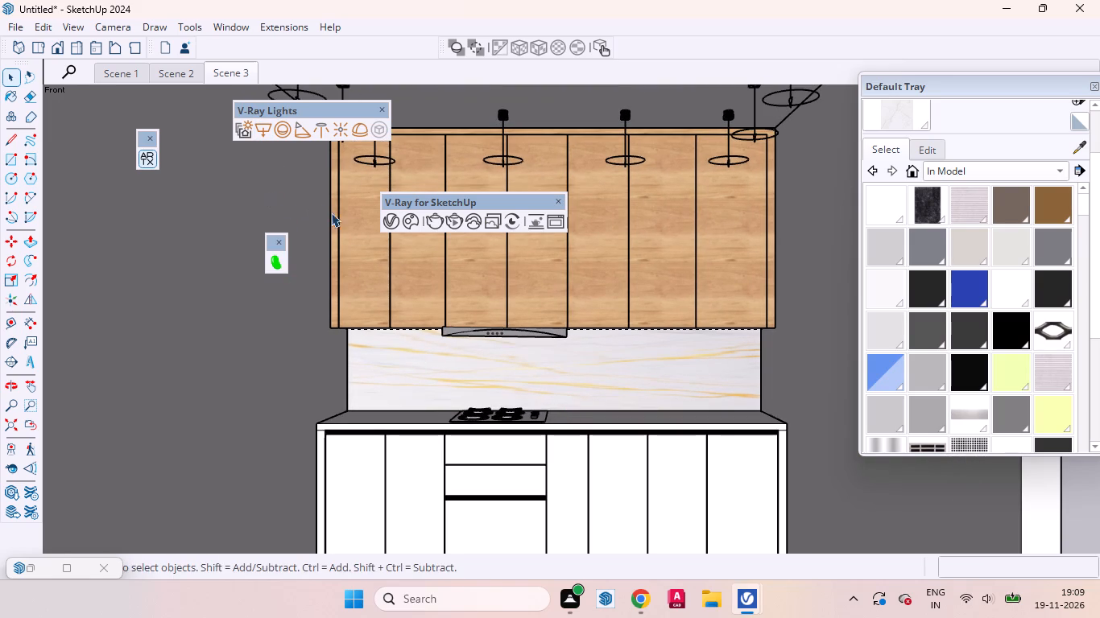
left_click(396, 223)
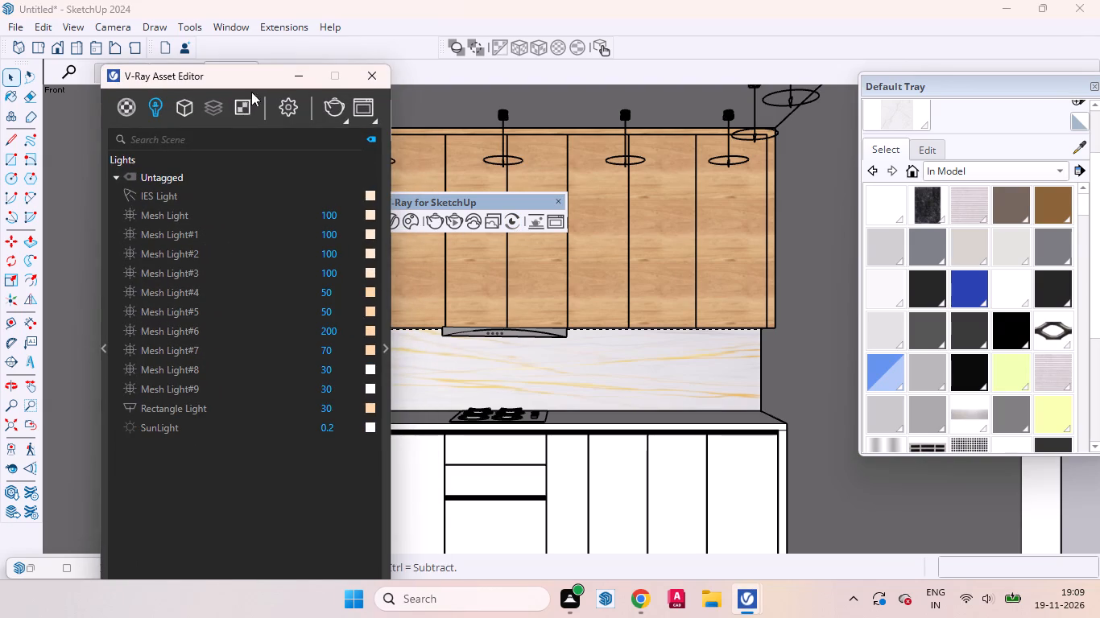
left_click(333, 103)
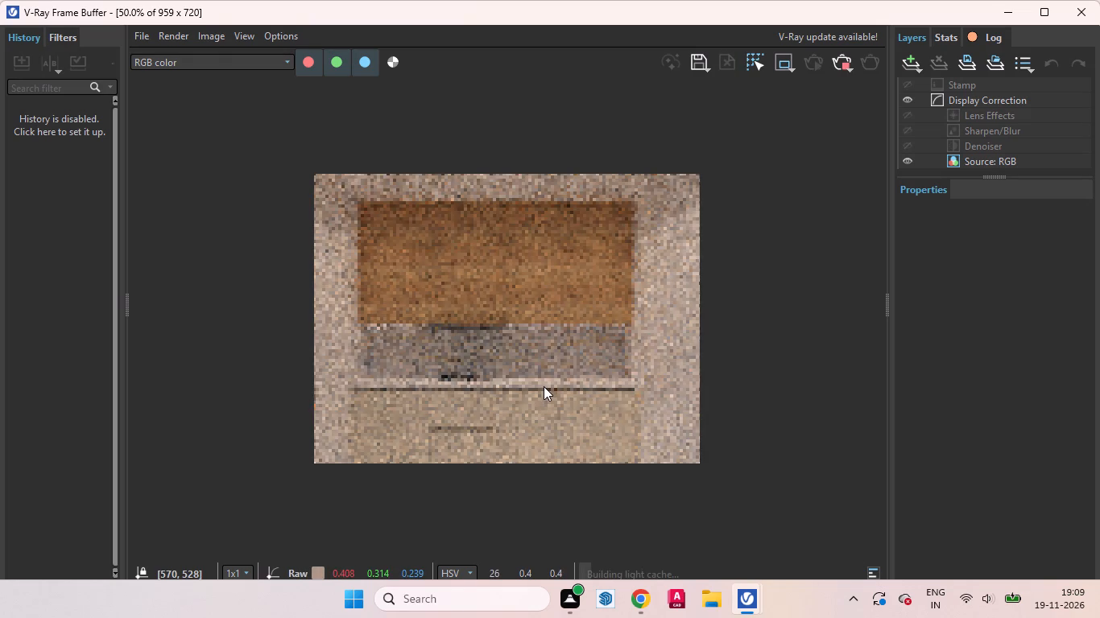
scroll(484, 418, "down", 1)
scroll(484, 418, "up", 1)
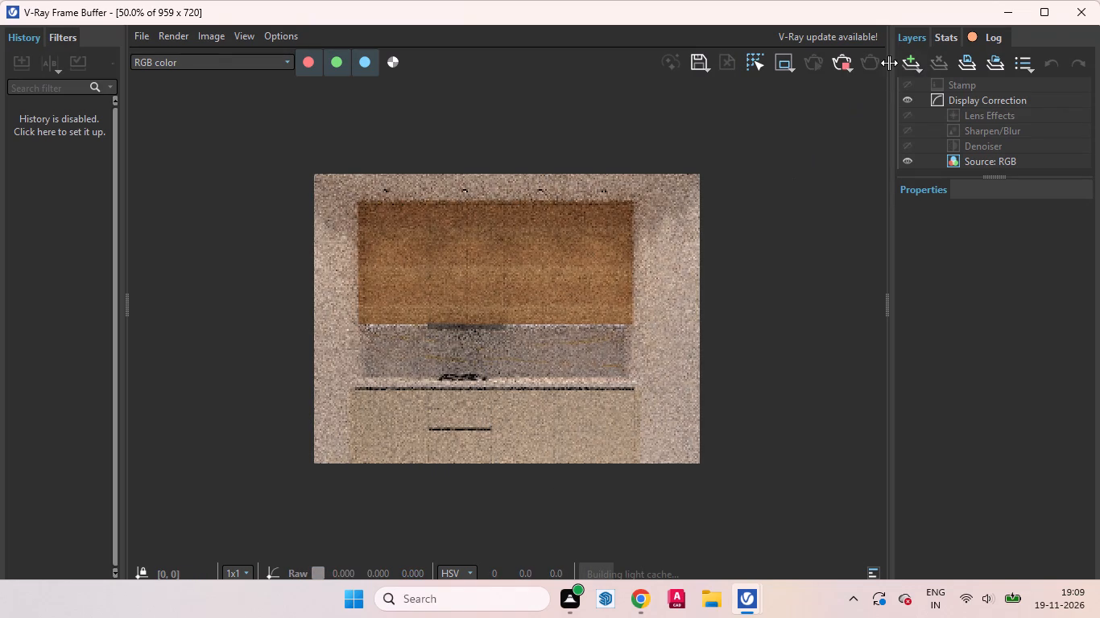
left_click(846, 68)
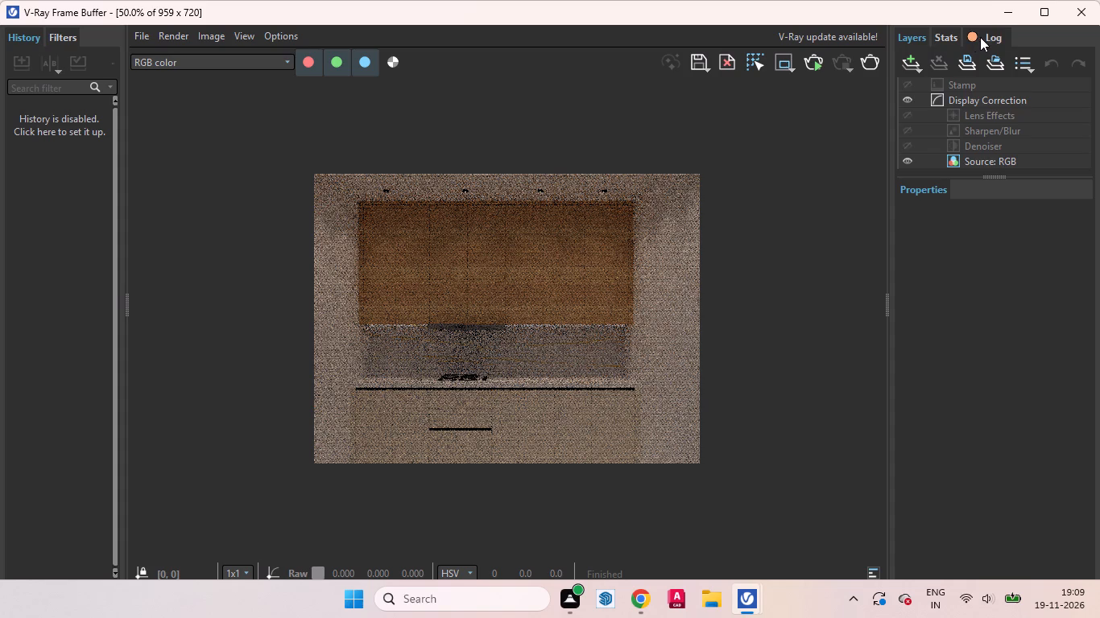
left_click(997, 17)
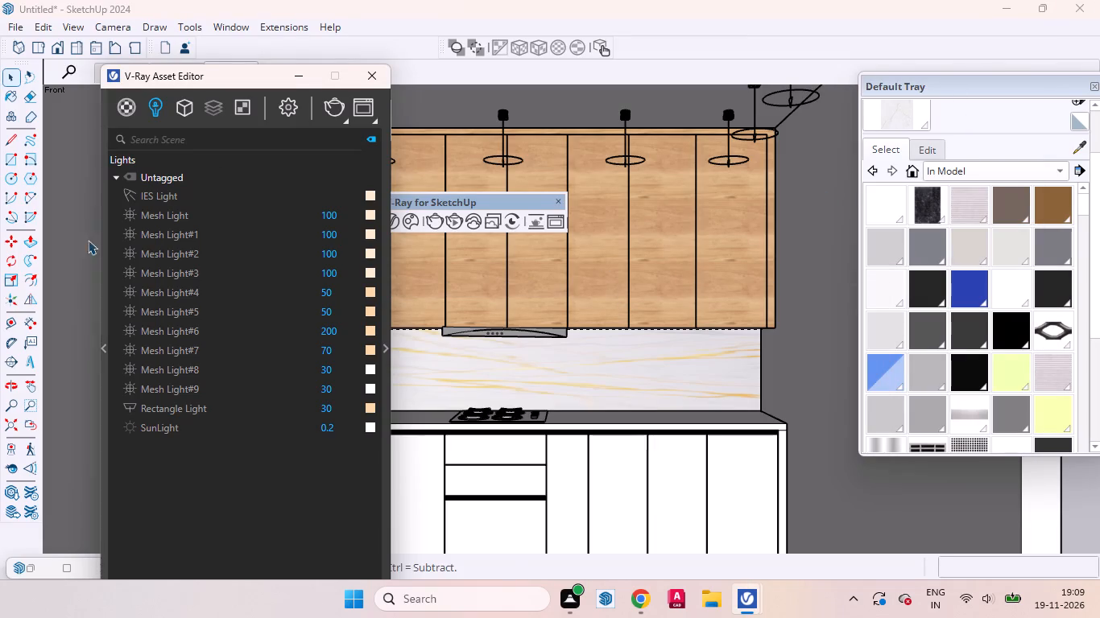
Pan the kitchen view to bring the base cabinets' plinth fully into frame and start a new V-Ray render.
left_click(27, 387)
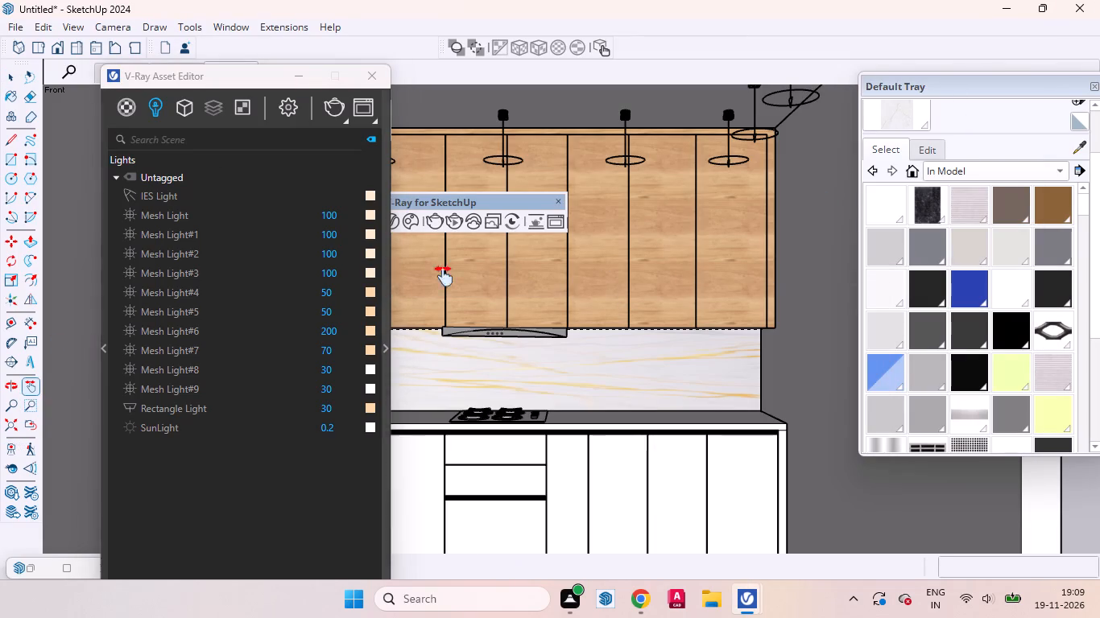
left_click_drag(544, 275, 544, 257)
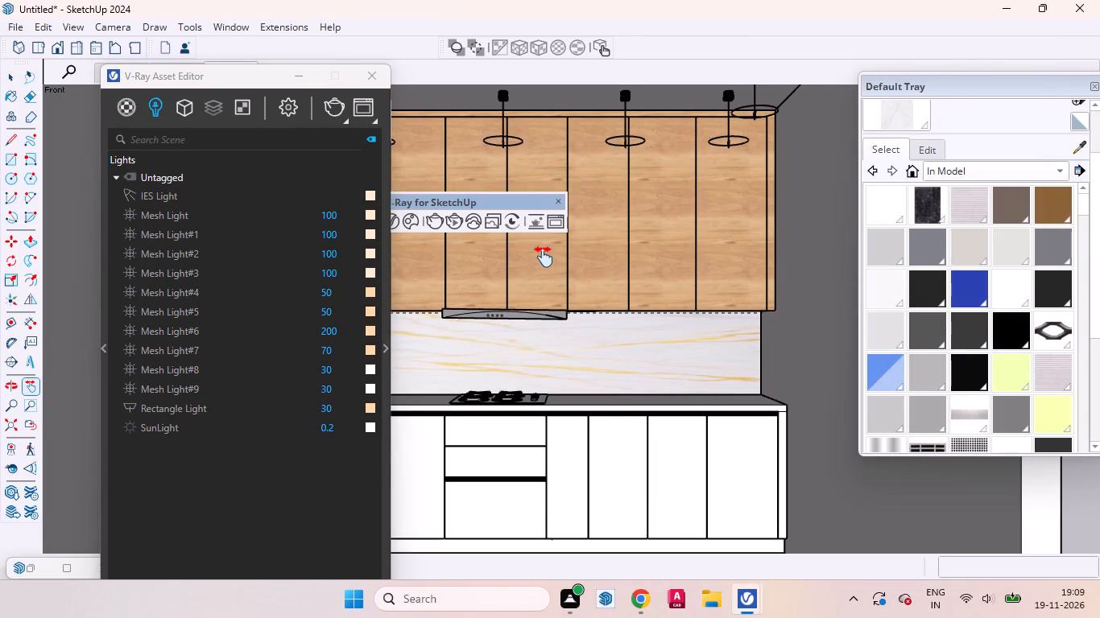
left_click_drag(544, 257, 544, 253)
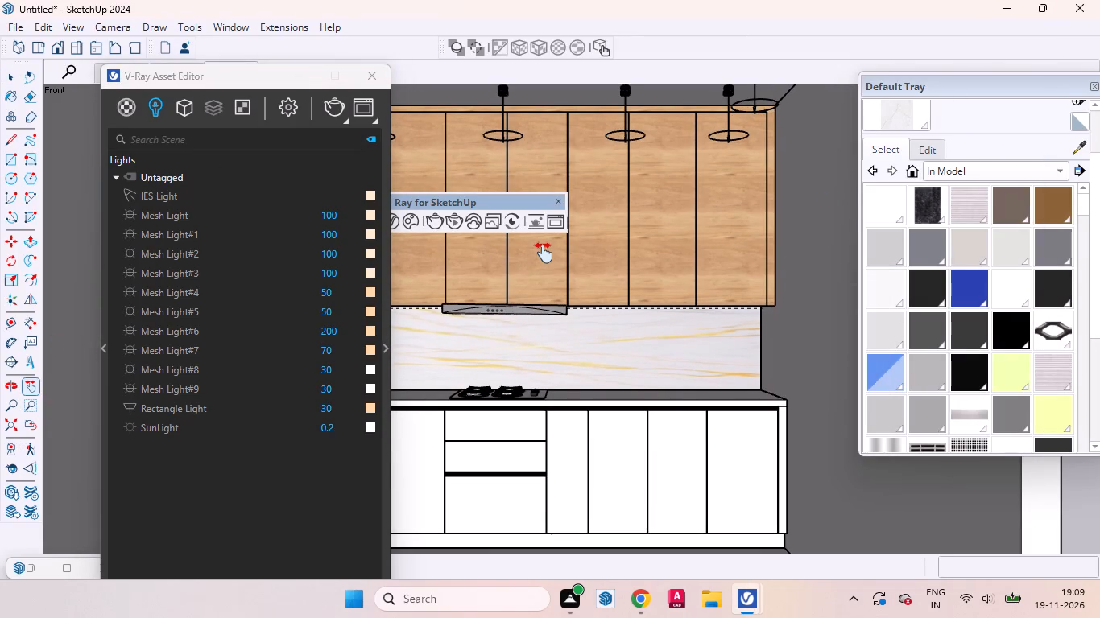
left_click_drag(544, 253, 544, 257)
left_click(326, 105)
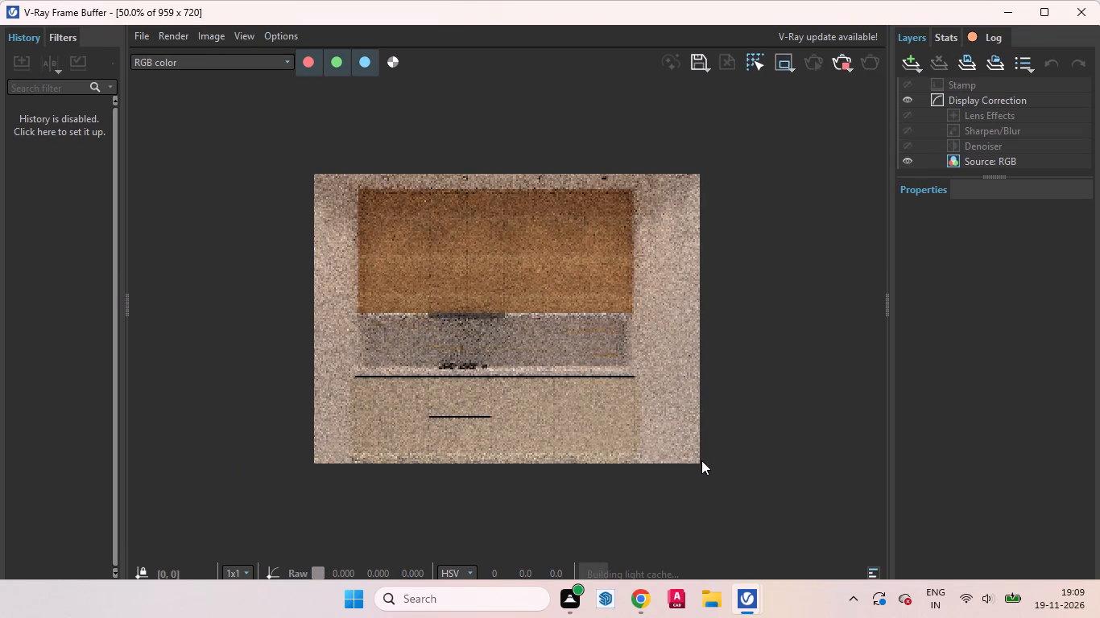
Examine the progressing kitchen render overall and up close around the backsplash, base cabinets and plinth, and return to the model.
left_click_drag(701, 460, 287, 207)
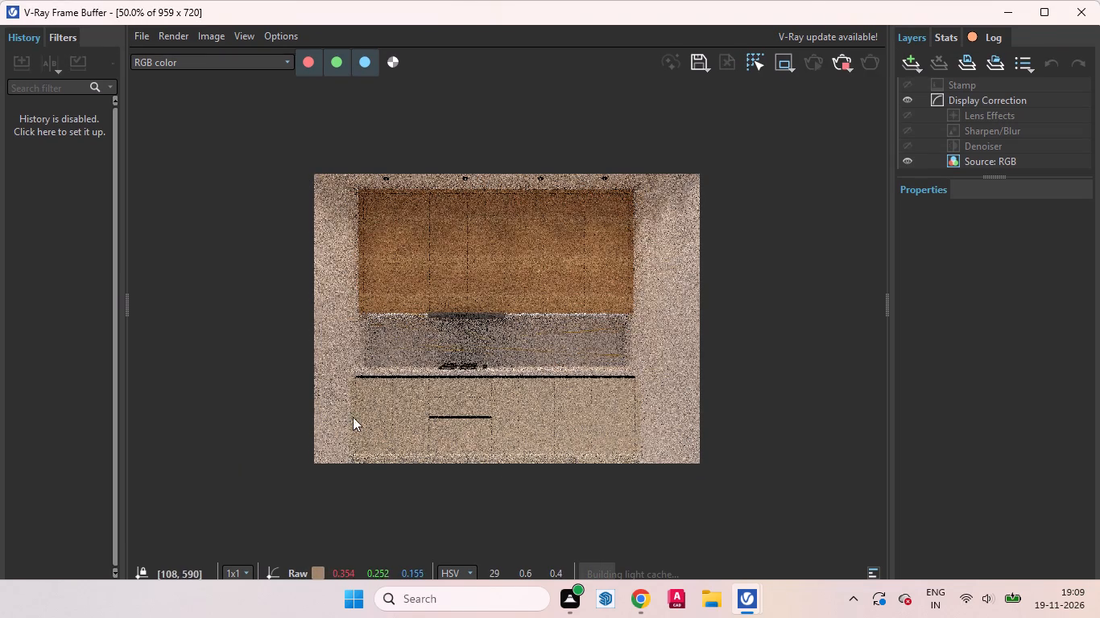
left_click_drag(300, 473, 613, 192)
left_click_drag(693, 175, 360, 473)
scroll(421, 314, "up", 1)
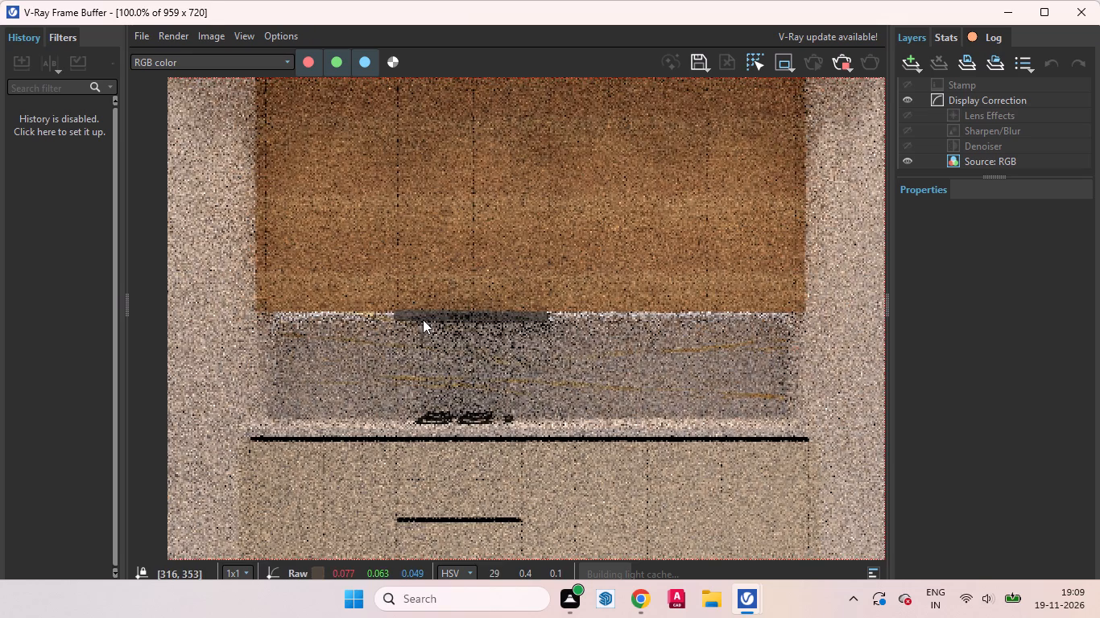
scroll(497, 399, "down", 1)
scroll(593, 299, "up", 1)
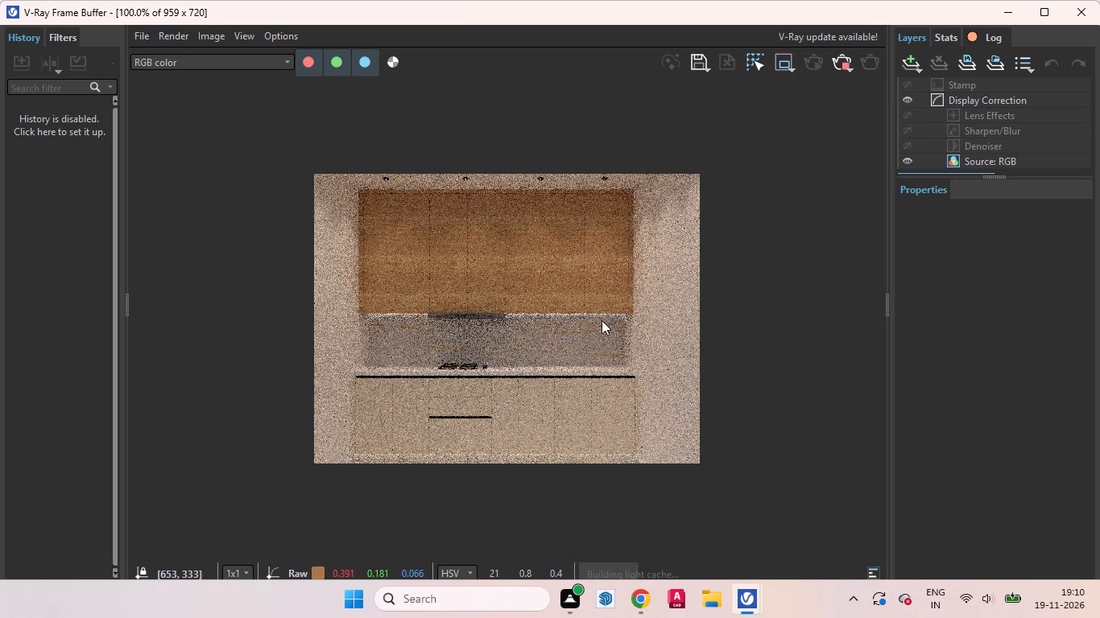
scroll(441, 310, "down", 1)
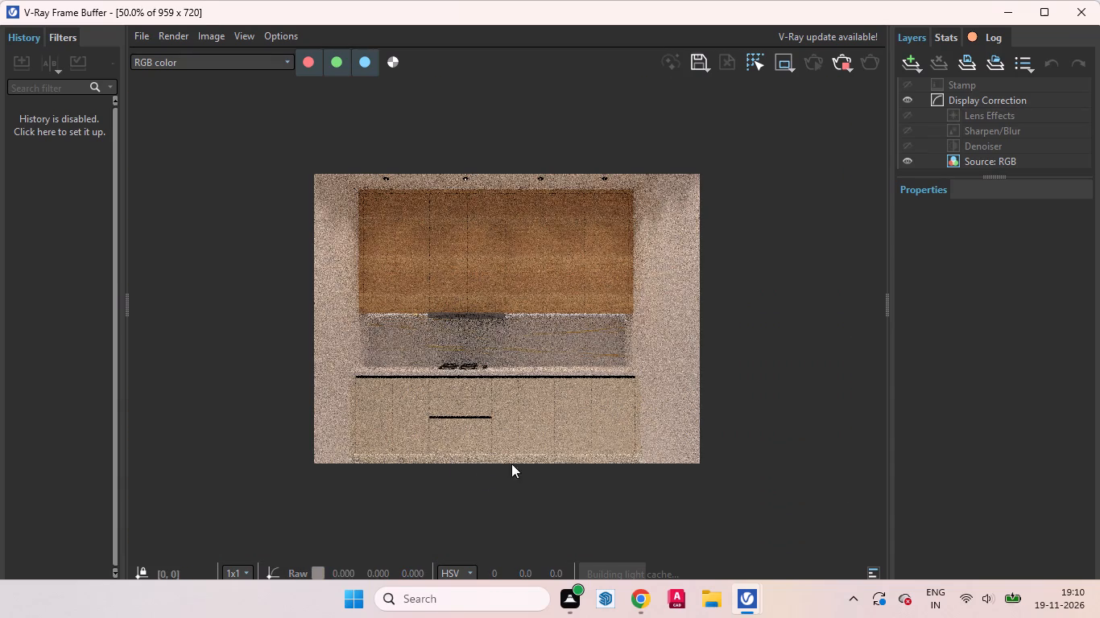
scroll(454, 469, "up", 1)
middle_click_drag(455, 469, 446, 406)
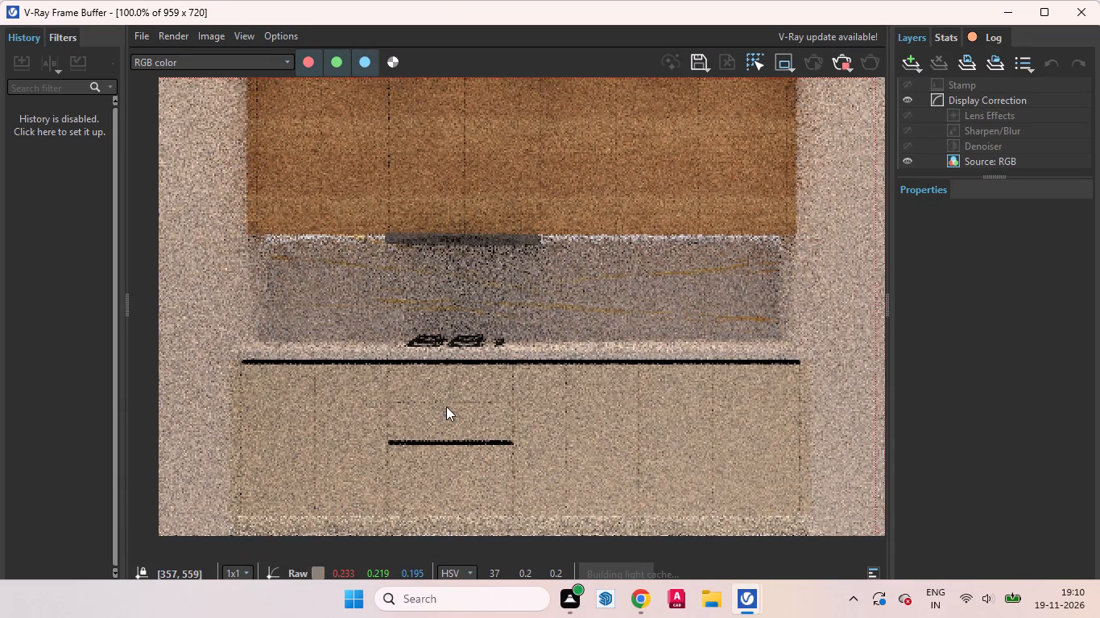
middle_click_drag(446, 406, 352, 499)
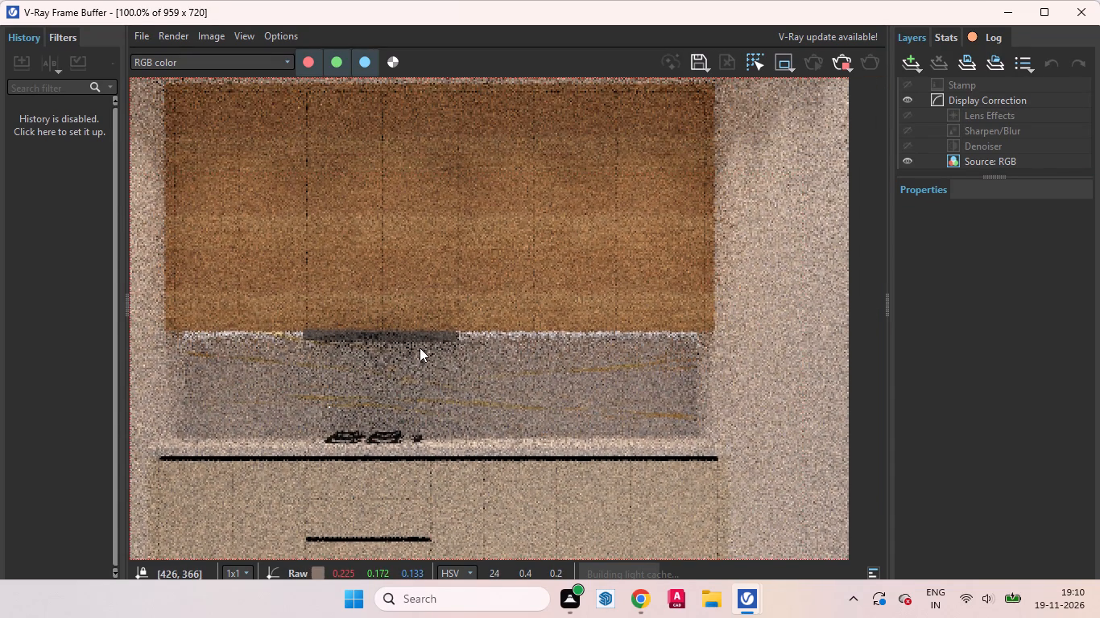
scroll(422, 348, "down", 1)
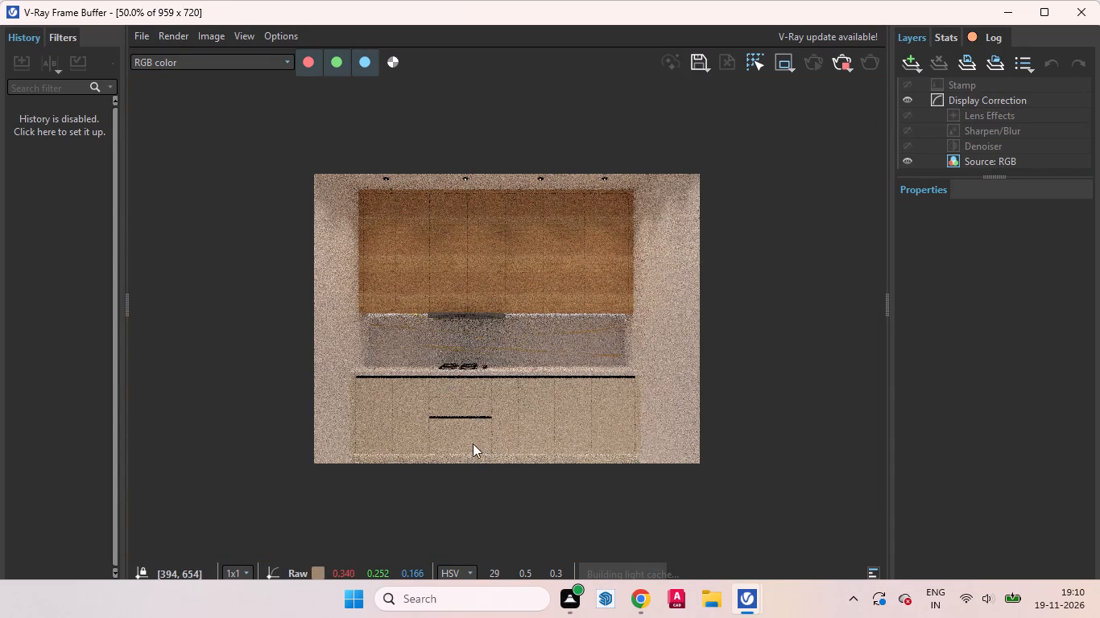
scroll(548, 457, "up", 1)
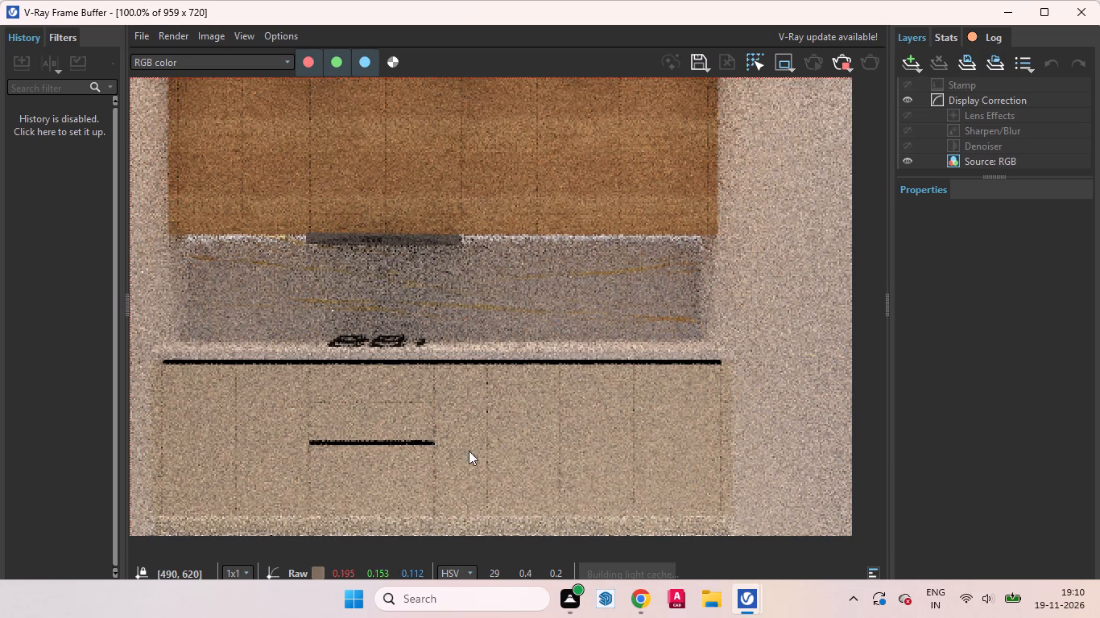
scroll(465, 443, "down", 1)
scroll(474, 456, "up", 1)
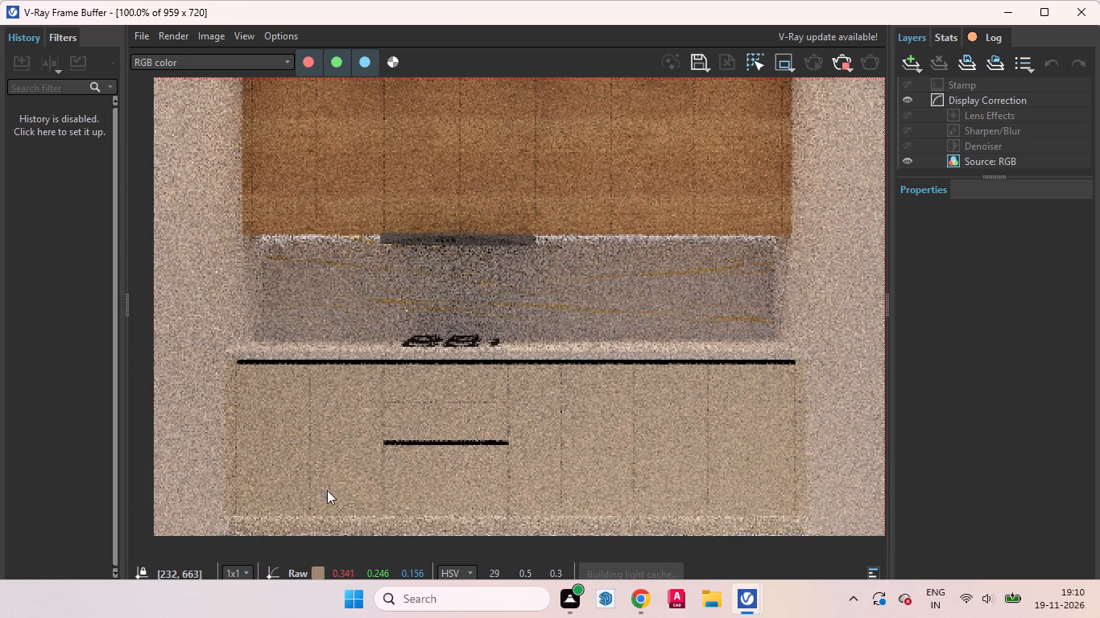
scroll(332, 486, "down", 1)
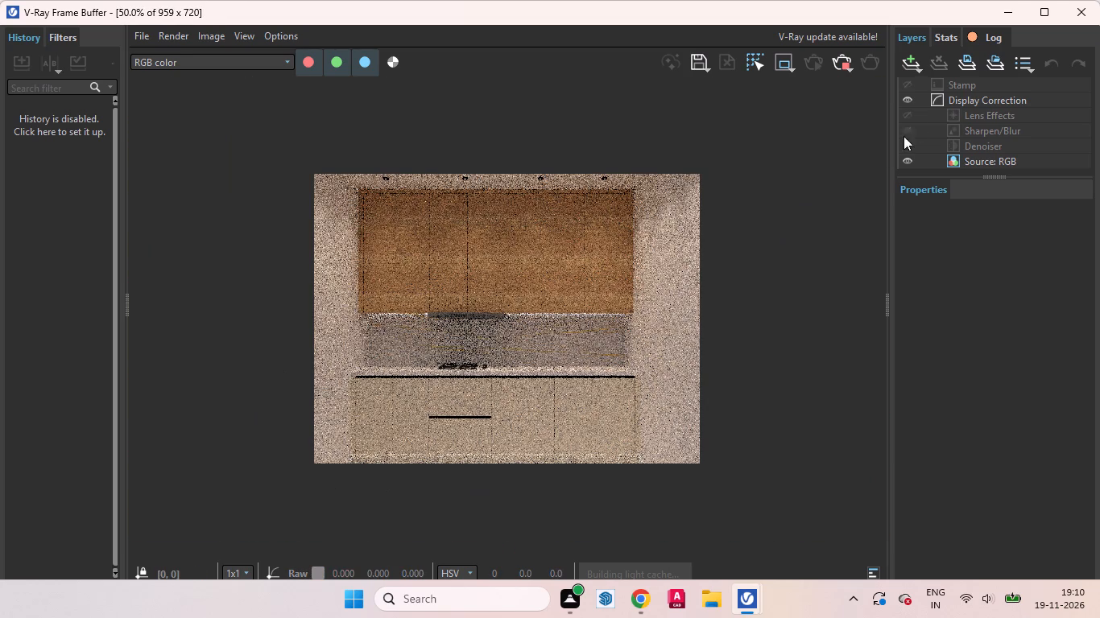
left_click(999, 14)
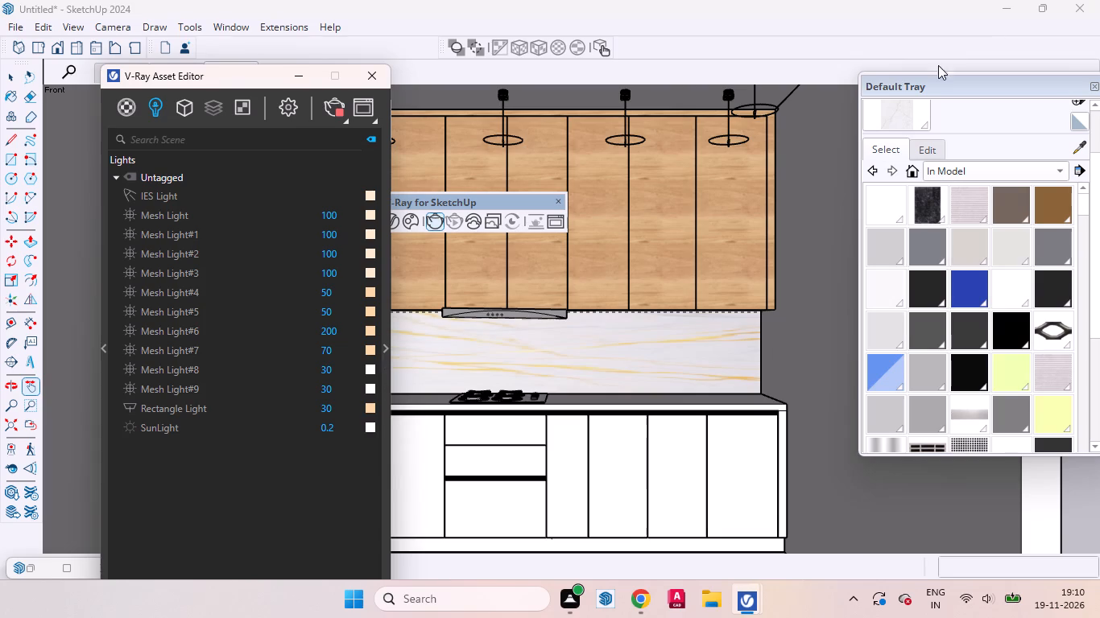
Leave the Pan tool for Select and move the V-Ray Asset Editor partly over the Default Tray, uncovering the scene tabs and V-Ray toolbars.
left_click(14, 81)
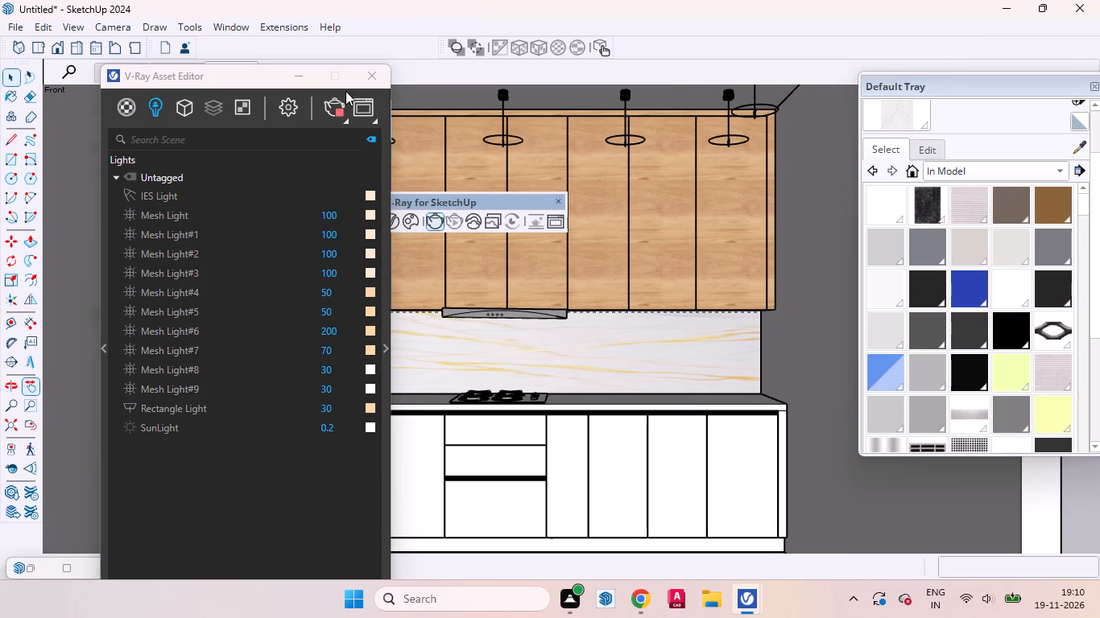
left_click_drag(259, 85, 841, 73)
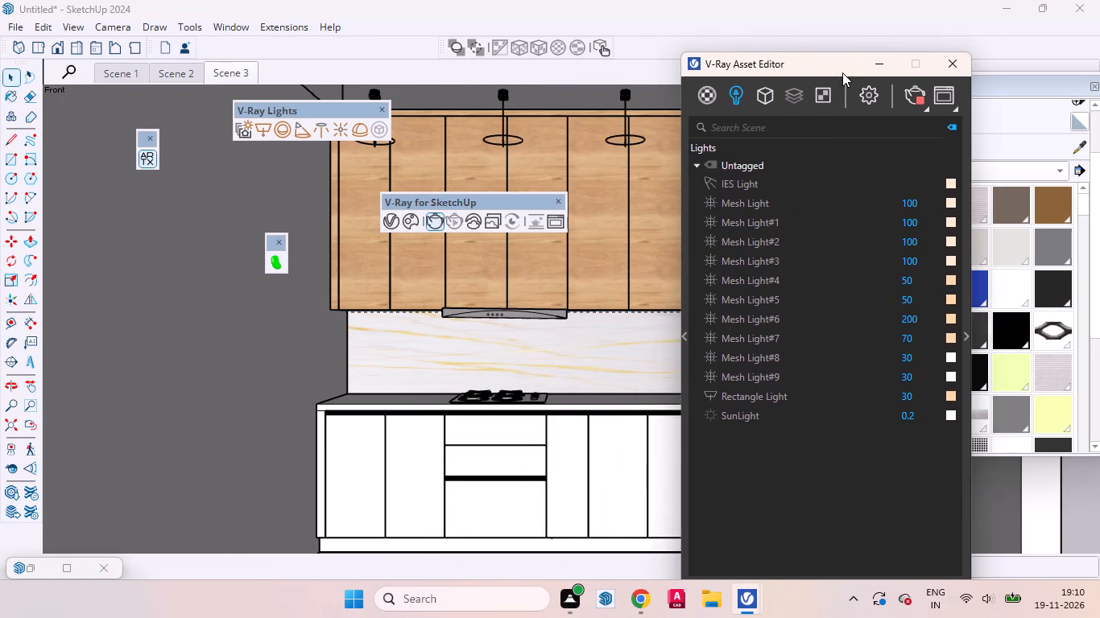
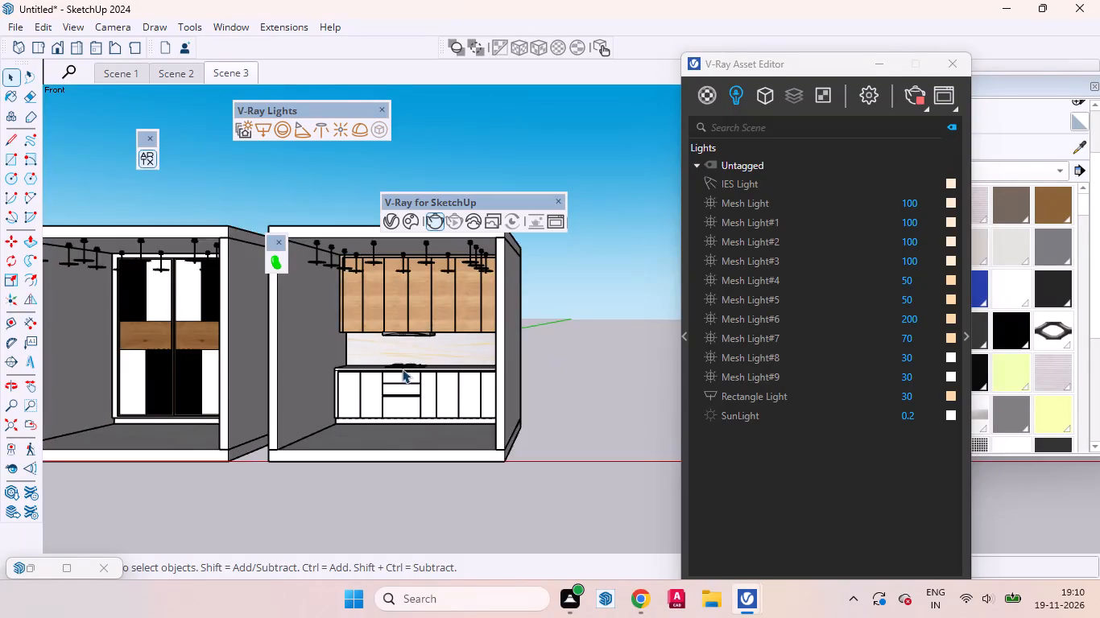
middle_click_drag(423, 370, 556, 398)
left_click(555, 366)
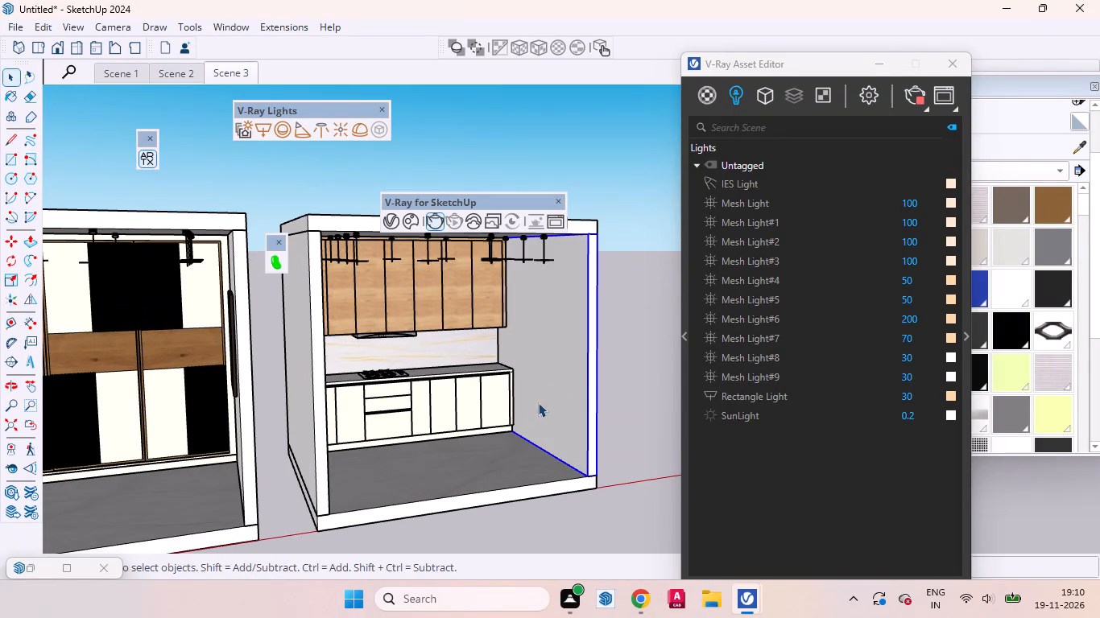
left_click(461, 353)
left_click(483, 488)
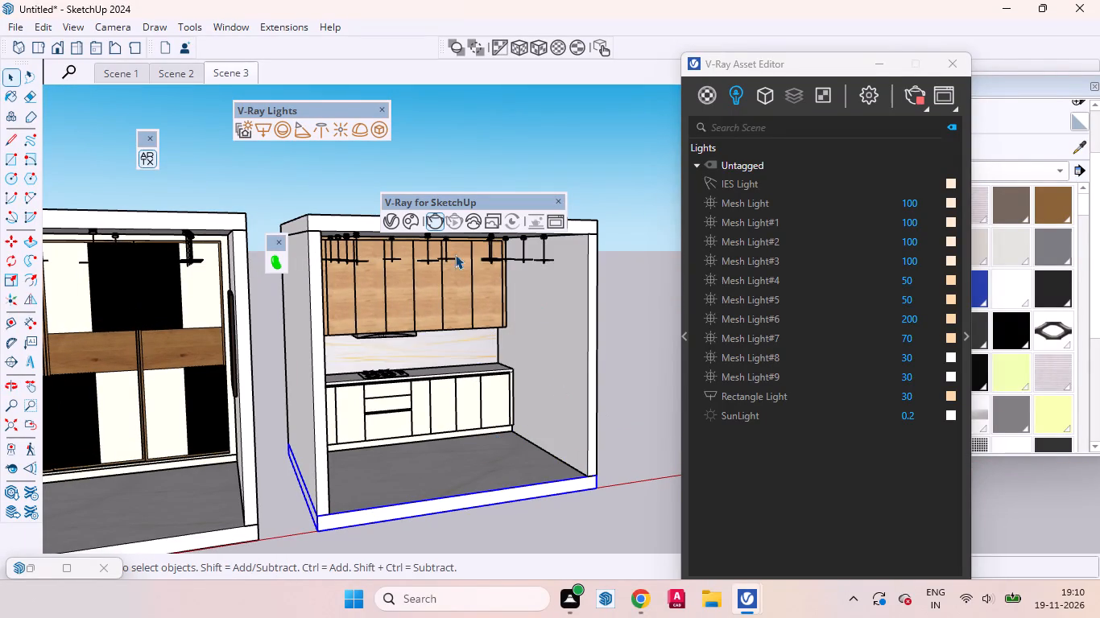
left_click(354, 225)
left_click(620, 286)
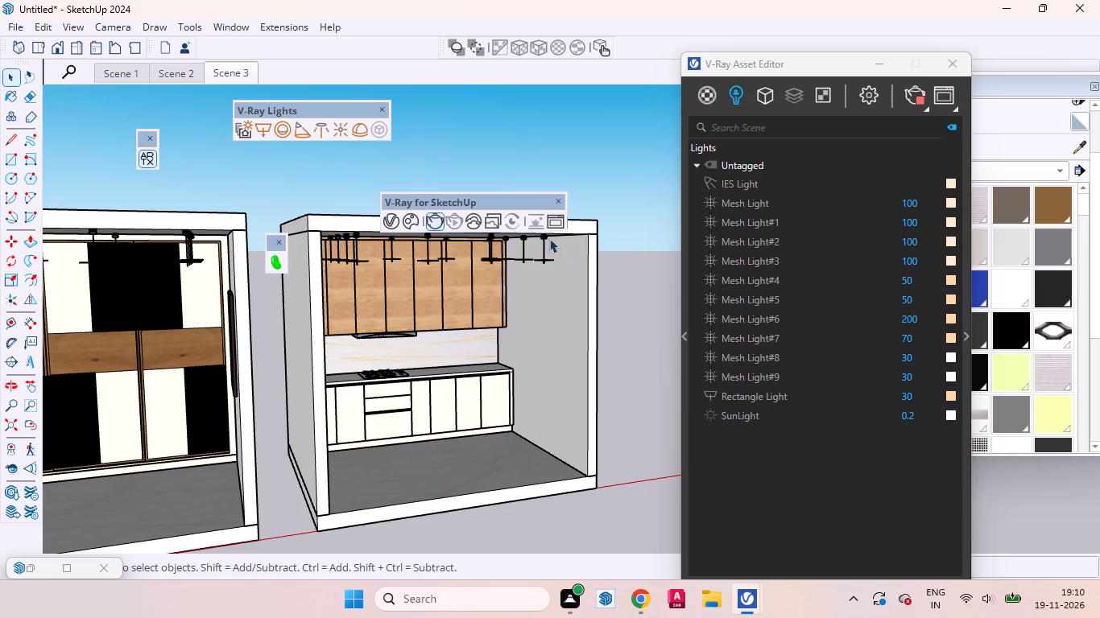
Move the V-Ray for SketchUp toolbar up beside the V-Ray Lights toolbar and restore the Scene 3 view.
left_click_drag(474, 203, 518, 111)
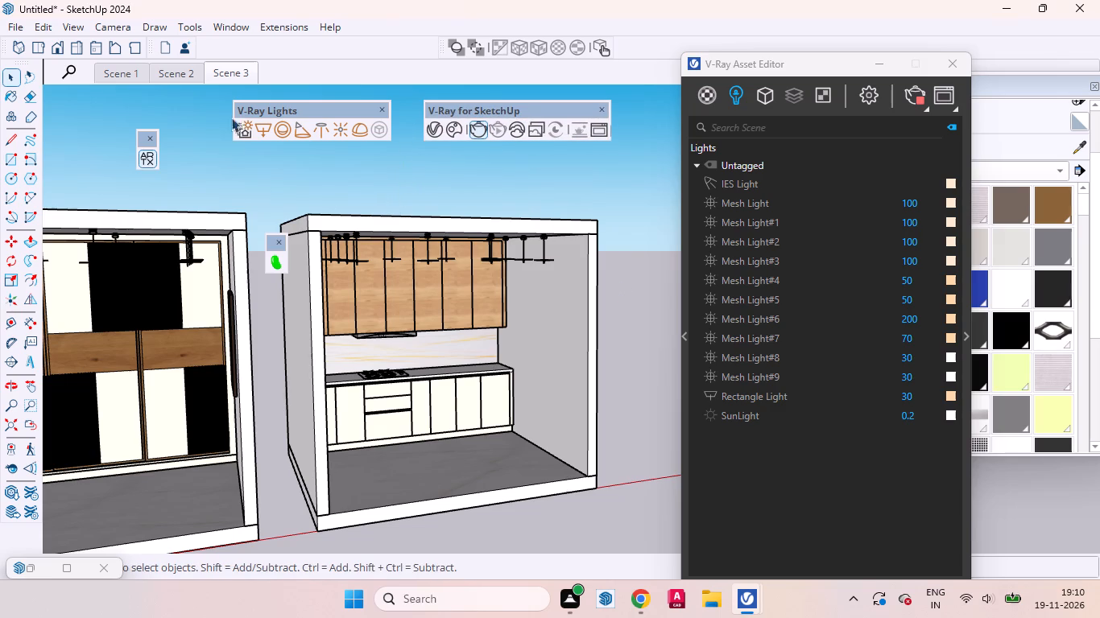
left_click(231, 79)
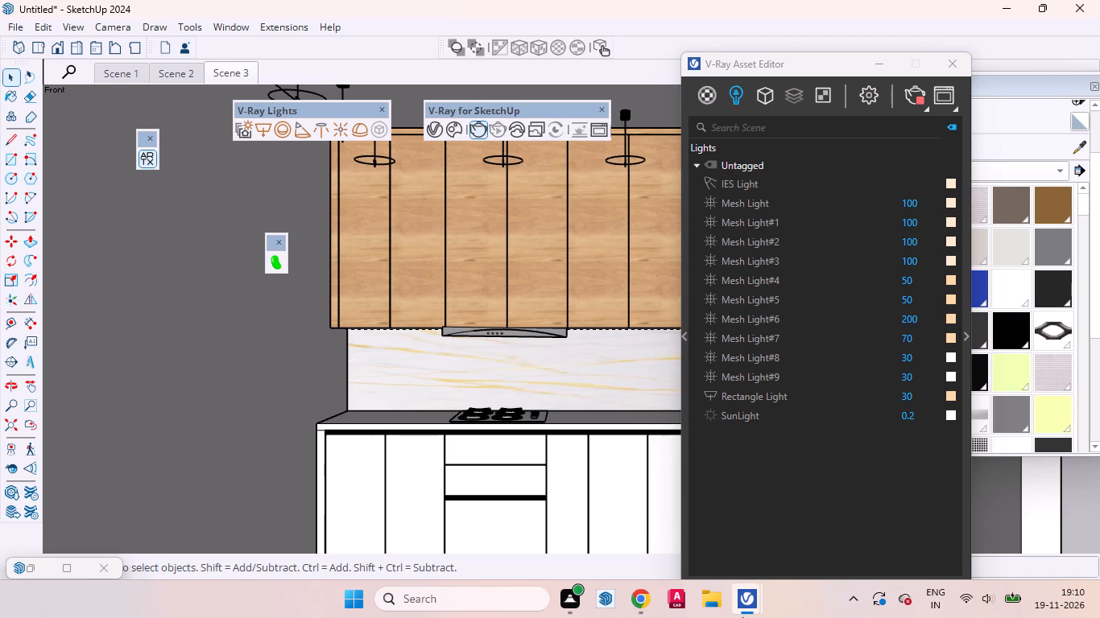
Bring up the running kitchen render in the V-Ray Frame Buffer and examine the wood upper cabinets, hood and marble backsplash.
left_click(700, 546)
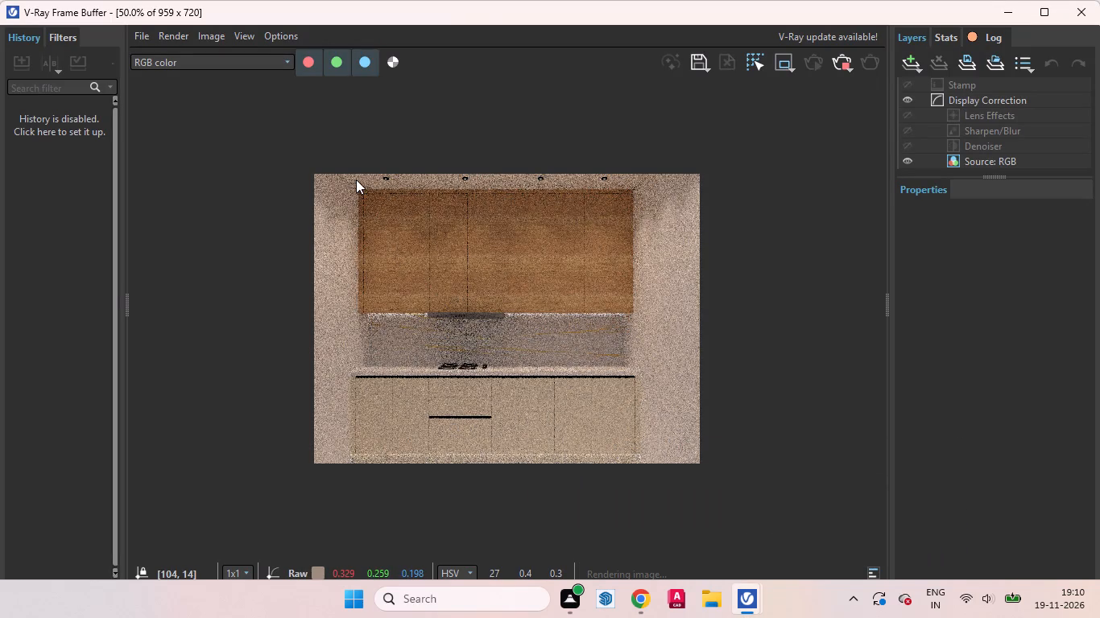
left_click_drag(356, 179, 554, 471)
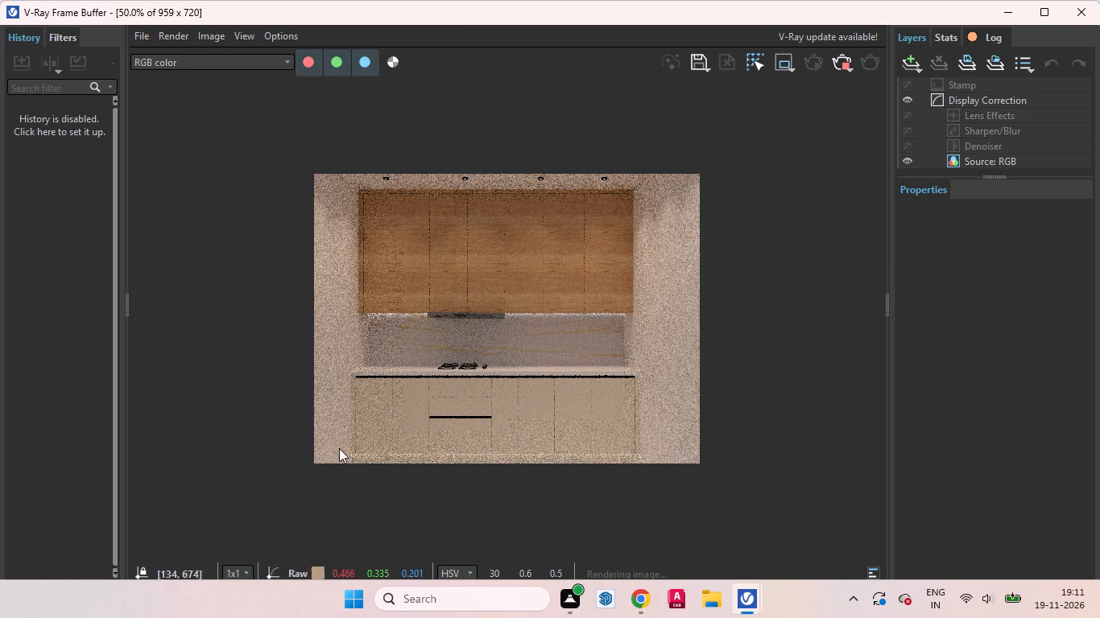
left_click_drag(296, 468, 482, 295)
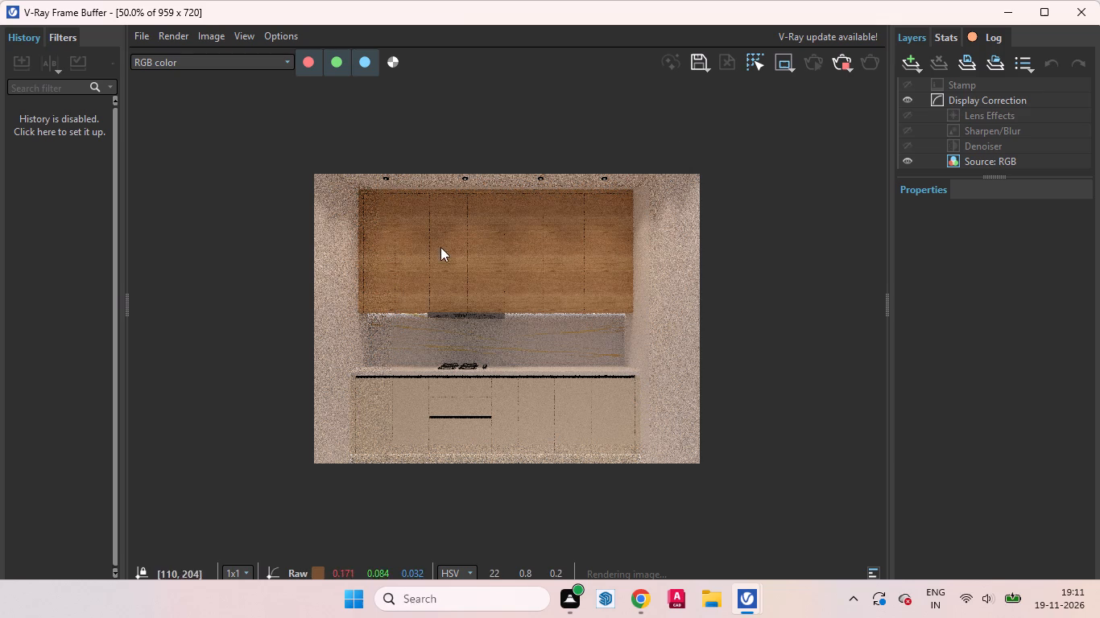
scroll(457, 279, "up", 1)
scroll(360, 284, "up", 1)
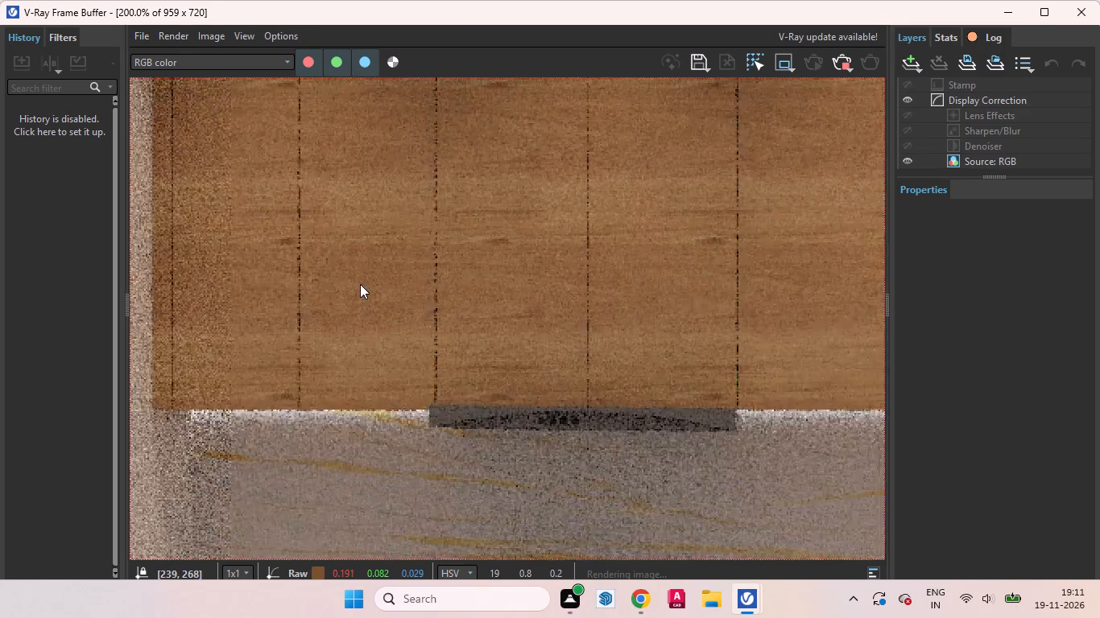
scroll(360, 284, "up", 1)
scroll(465, 385, "down", 2)
middle_click_drag(469, 393, 490, 292)
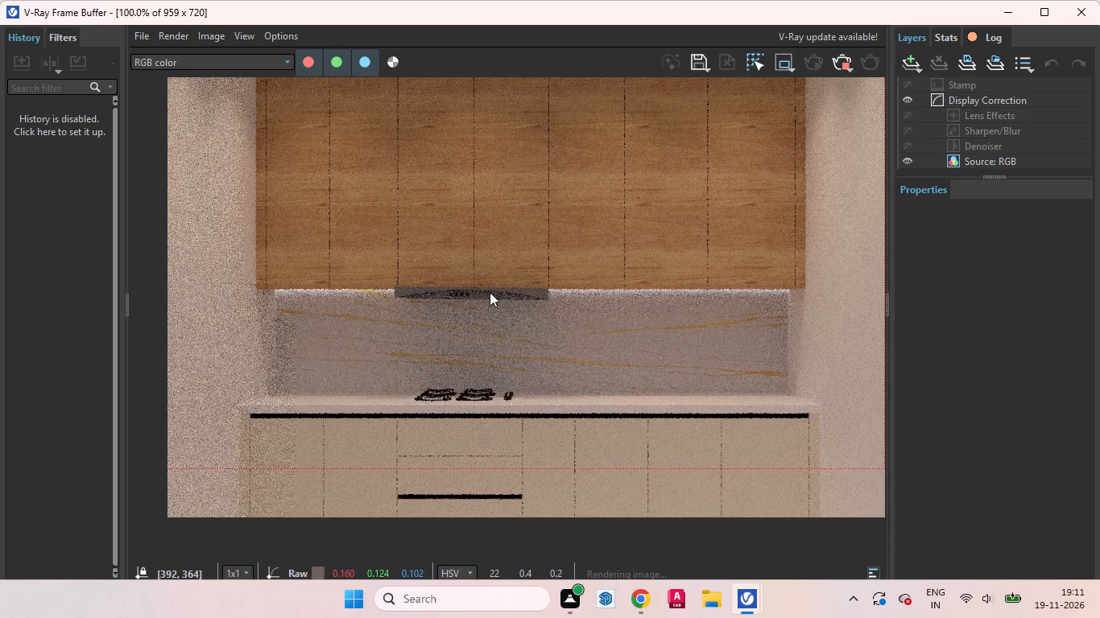
middle_click_drag(490, 292, 501, 252)
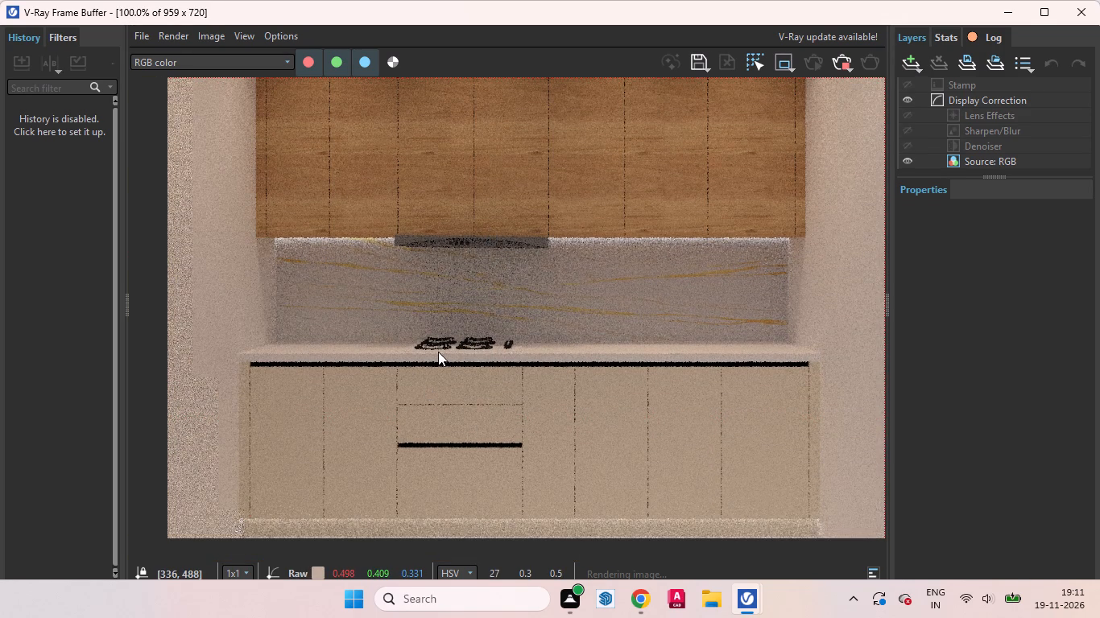
Examine the hob, countertop, drawers, base cabinets and plinth in the progressing render, both close up and overall.
scroll(467, 343, "up", 2)
scroll(467, 391, "down", 2)
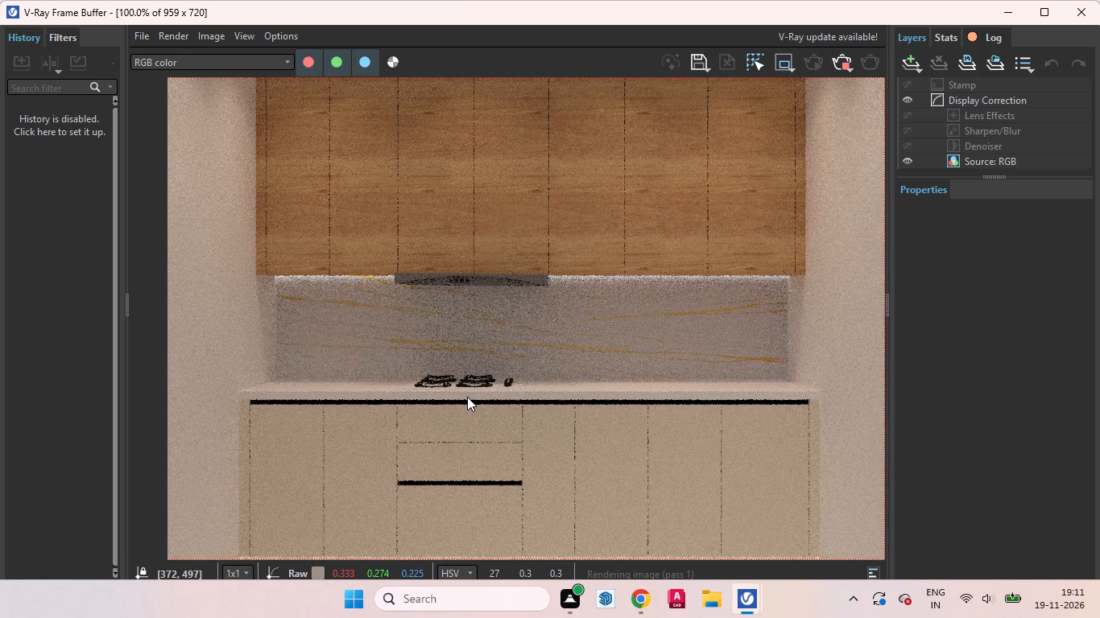
middle_click_drag(467, 396, 486, 322)
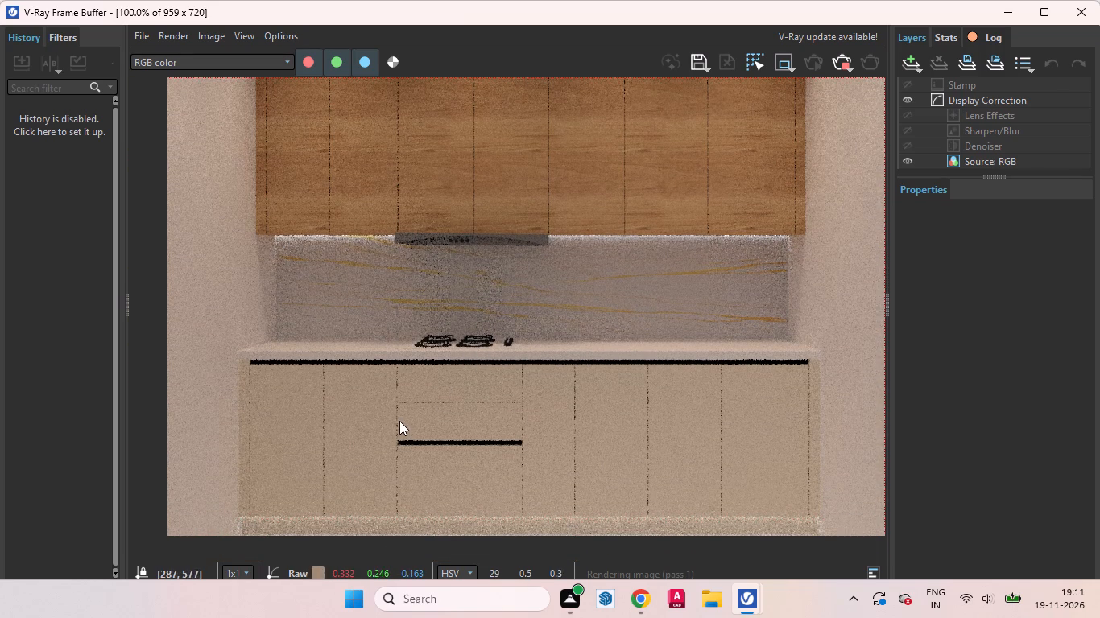
scroll(545, 440, "down", 1)
scroll(466, 377, "up", 1)
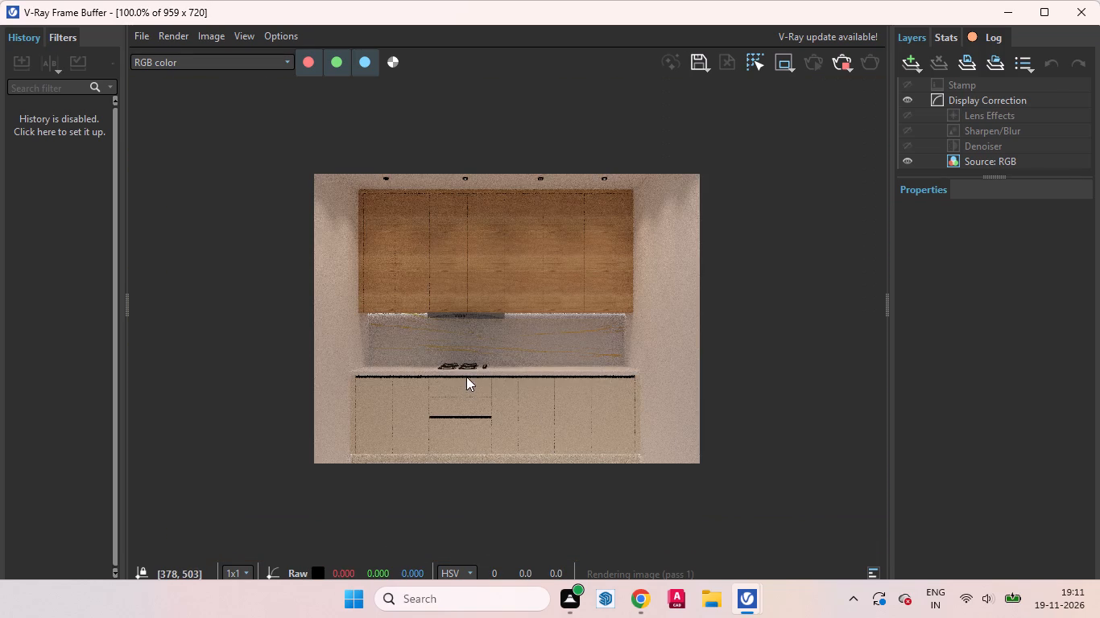
scroll(473, 418, "down", 1)
middle_click_drag(470, 376, 479, 354)
scroll(474, 379, "up", 1)
middle_click_drag(501, 381, 519, 346)
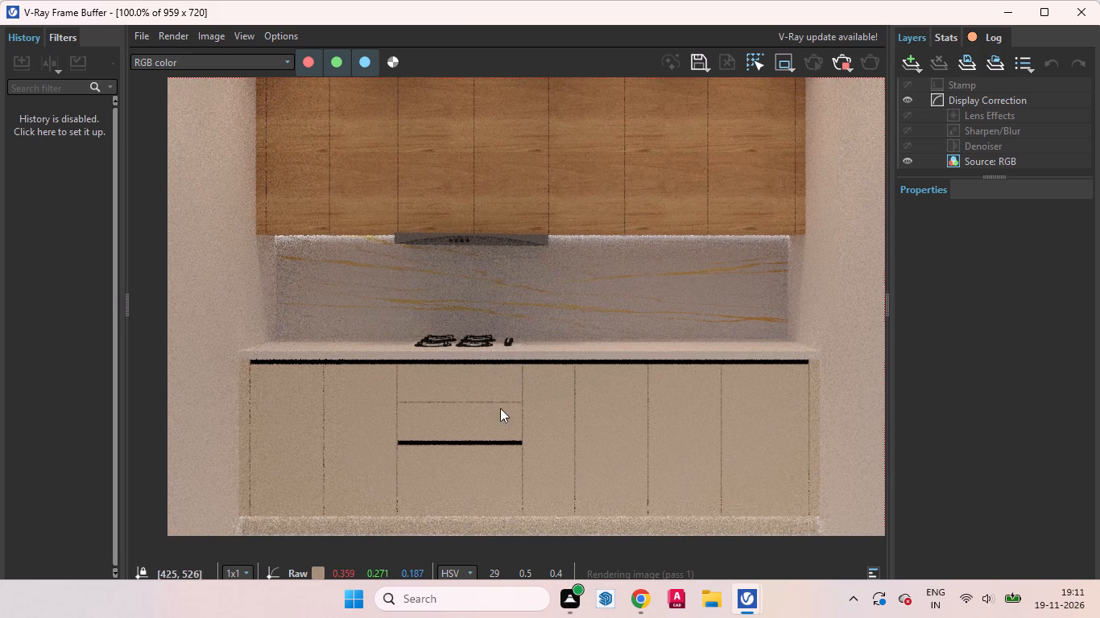
scroll(408, 497, "up", 1)
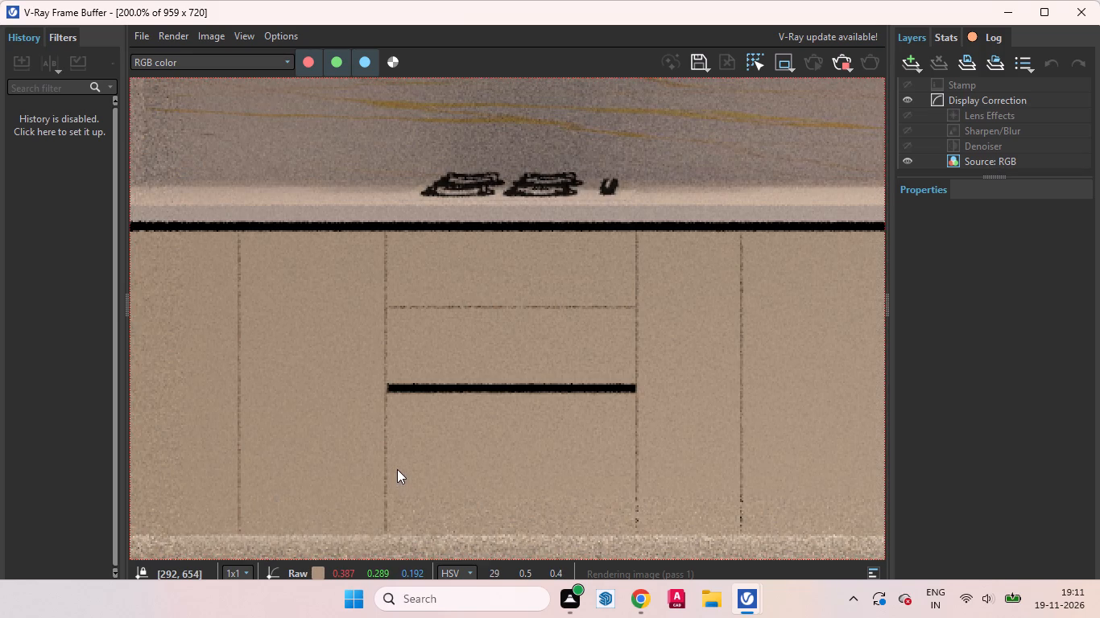
scroll(414, 469, "down", 1)
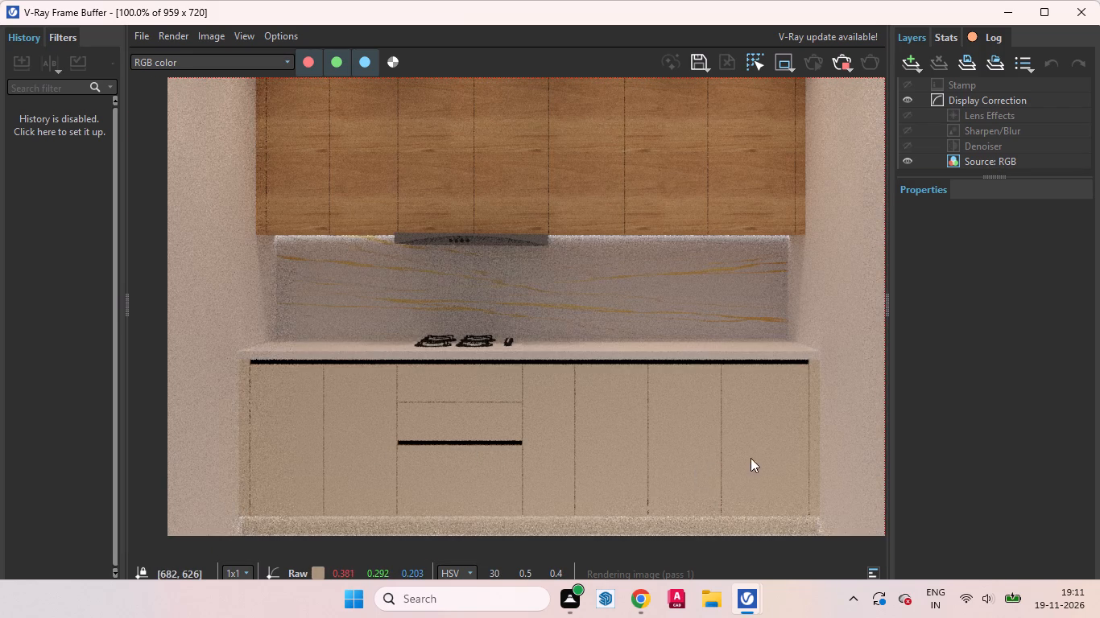
Examine the upper cabinets, the lighting on the backsplash and the hob area in the progressing render, ending on the whole image.
middle_click_drag(776, 460, 780, 565)
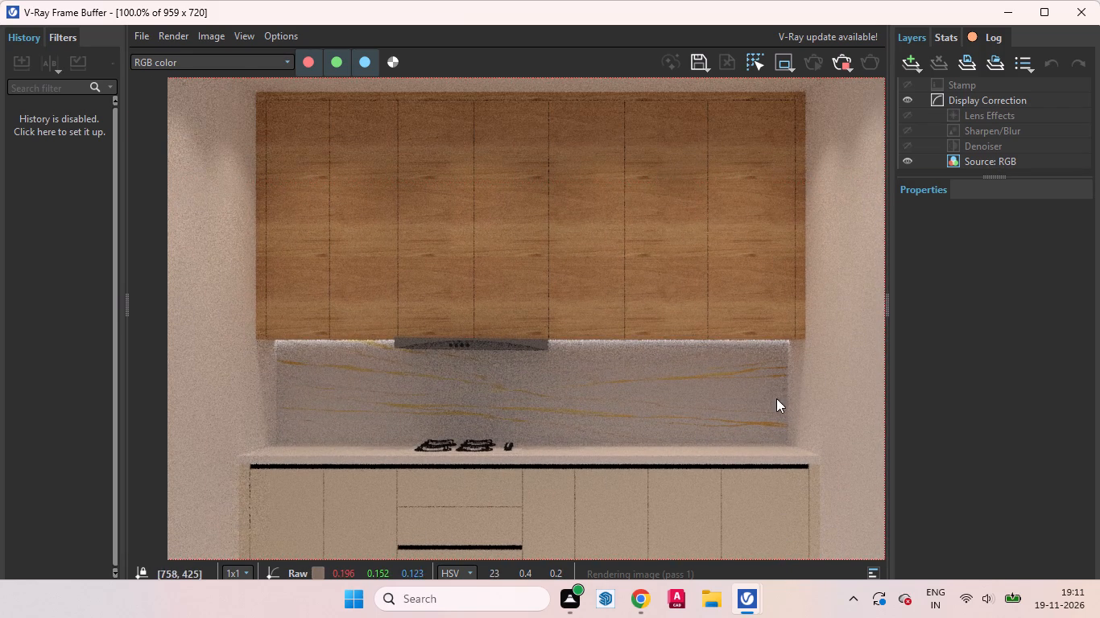
middle_click_drag(786, 334, 817, 225)
scroll(564, 356, "down", 1)
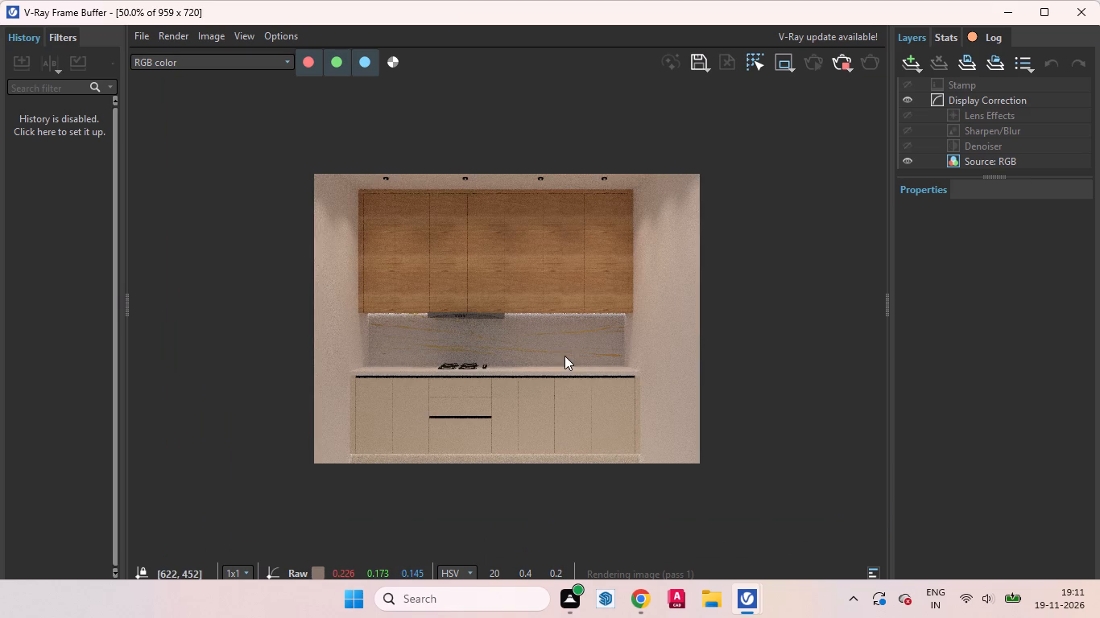
scroll(363, 375, "up", 1)
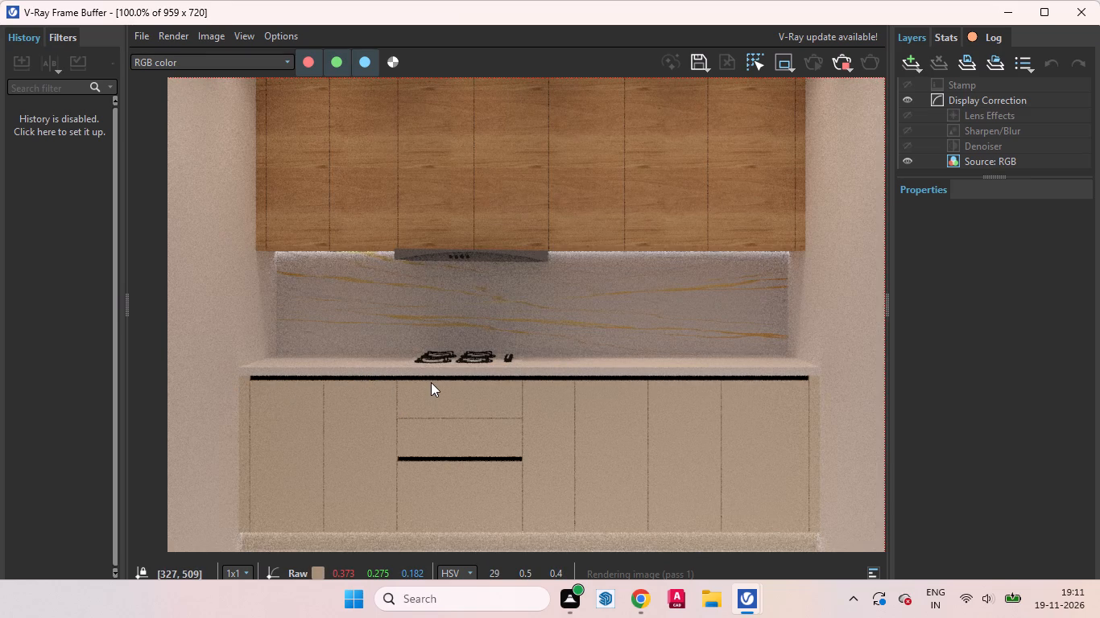
scroll(607, 274, "up", 1)
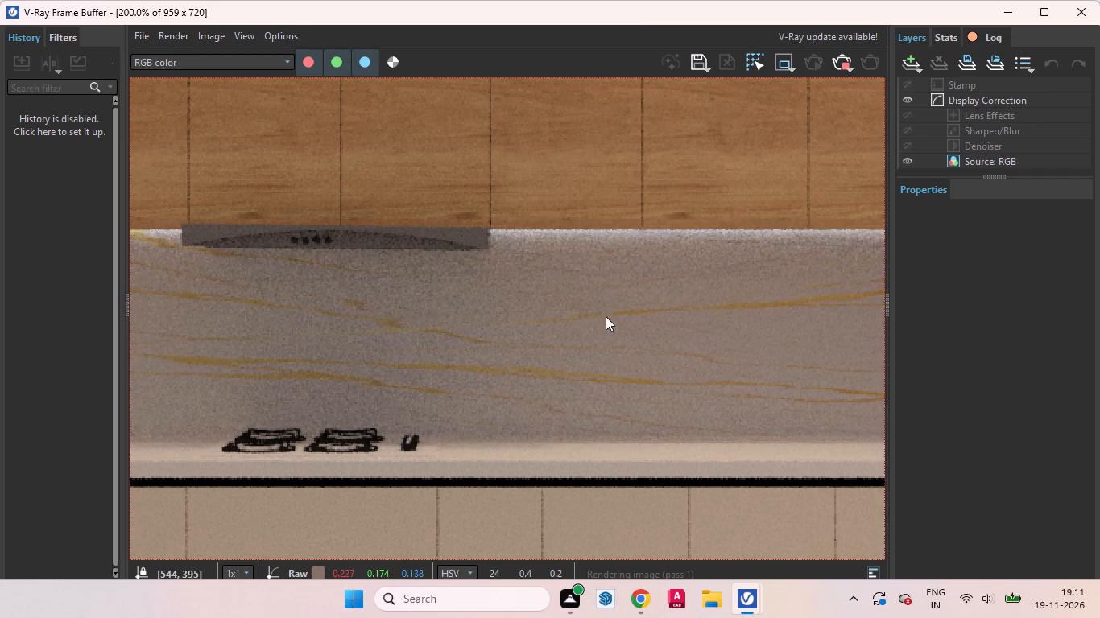
scroll(620, 377, "down", 1)
scroll(445, 413, "up", 1)
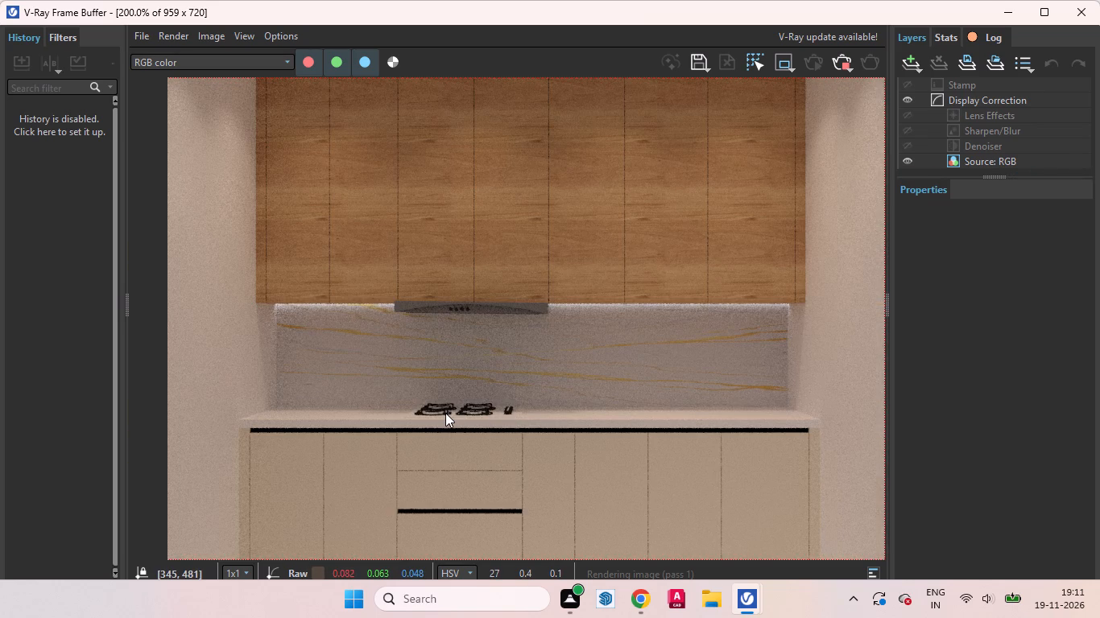
scroll(487, 406, "down", 2)
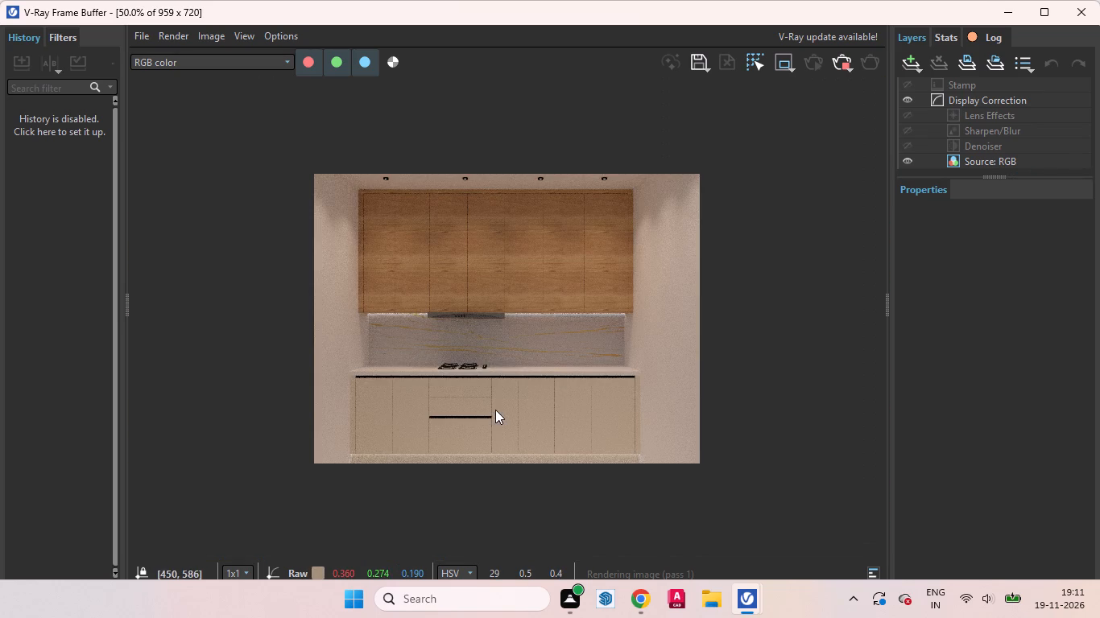
Stop the kitchen rendering and return to the SketchUp model.
left_click(847, 67)
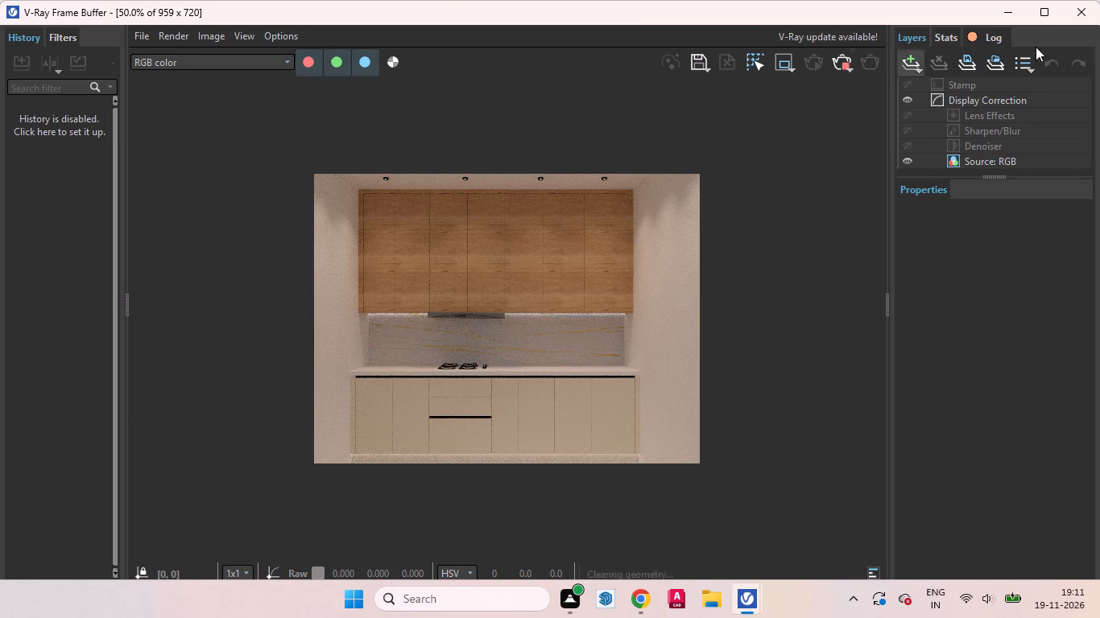
left_click(1007, 17)
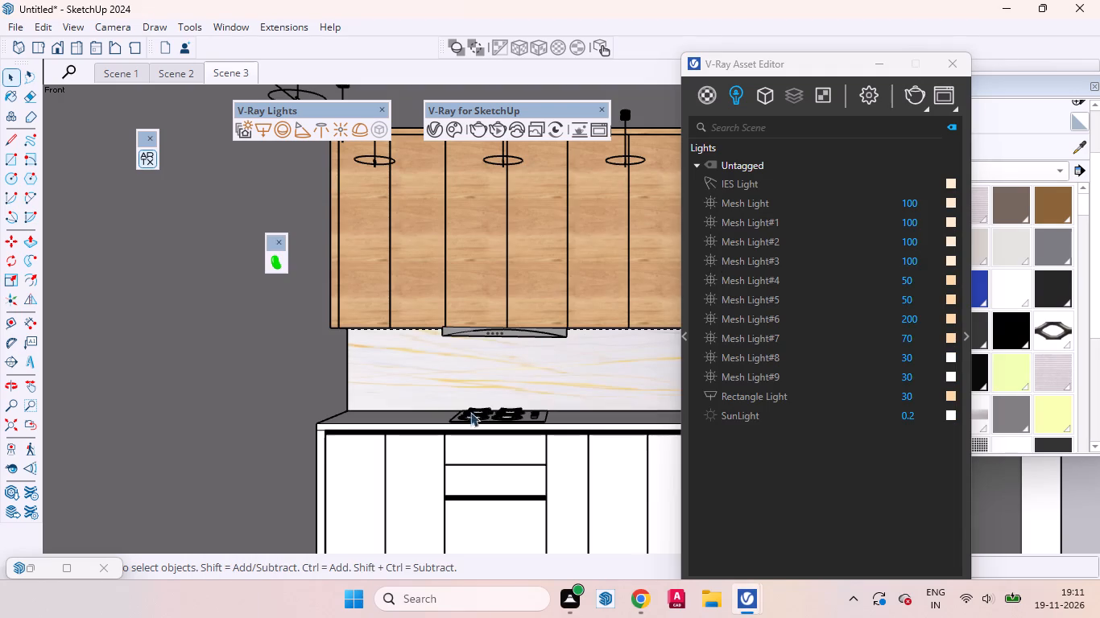
Select the four-burner hob on the kitchen countertop and display the Click-Change 2 - Kitchen equipment toolbar.
scroll(468, 403, "up", 3)
middle_click_drag(529, 387, 526, 473)
left_click(492, 430)
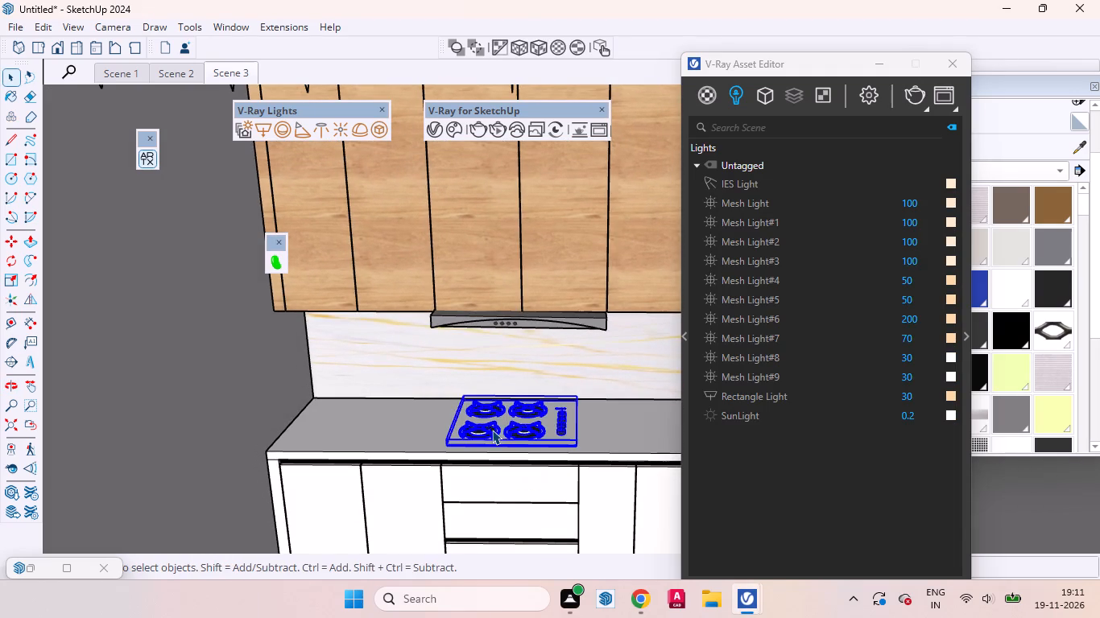
right_click(492, 430)
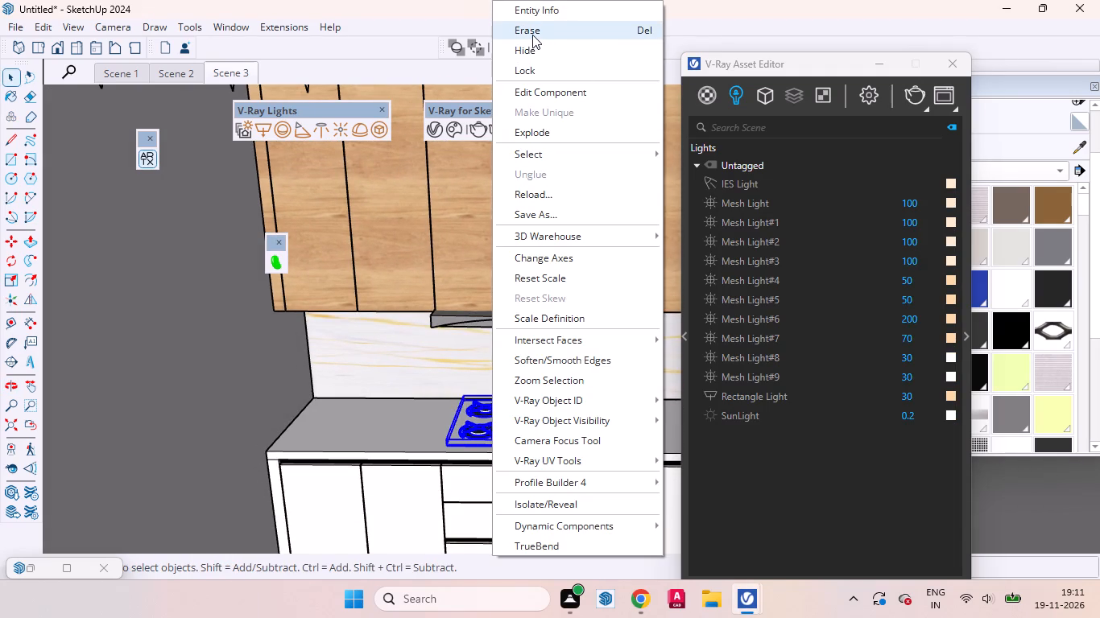
right_click(375, 54)
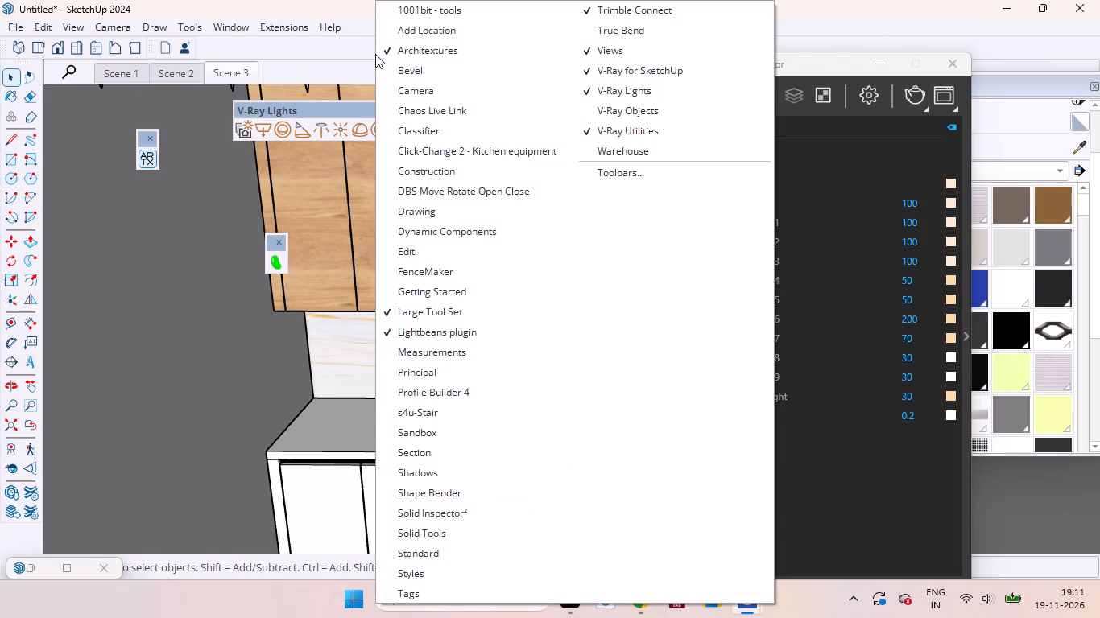
left_click(443, 153)
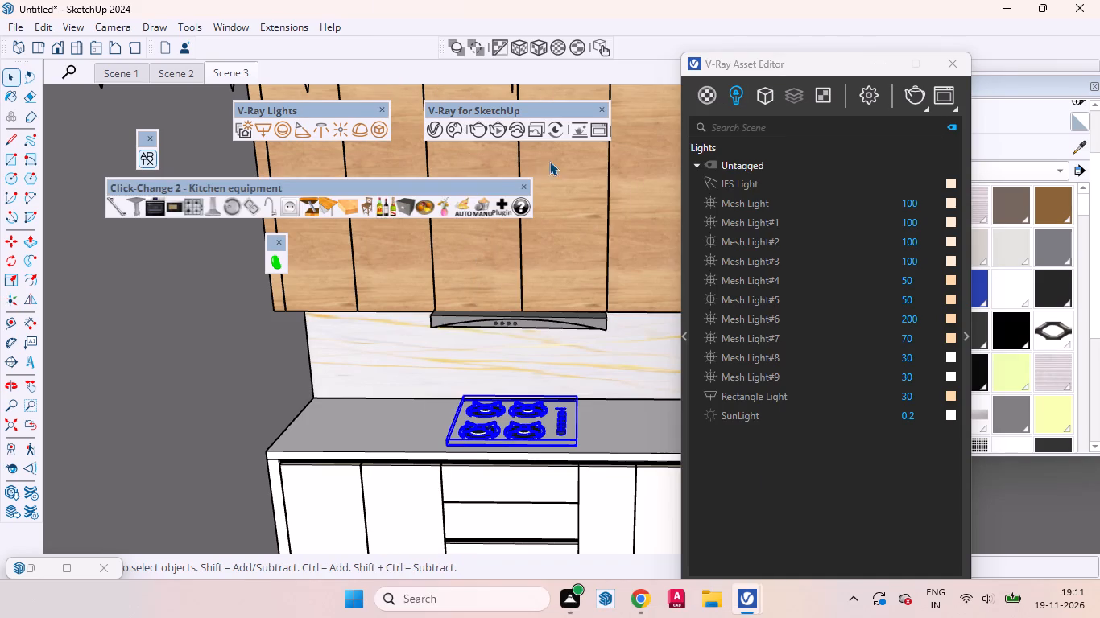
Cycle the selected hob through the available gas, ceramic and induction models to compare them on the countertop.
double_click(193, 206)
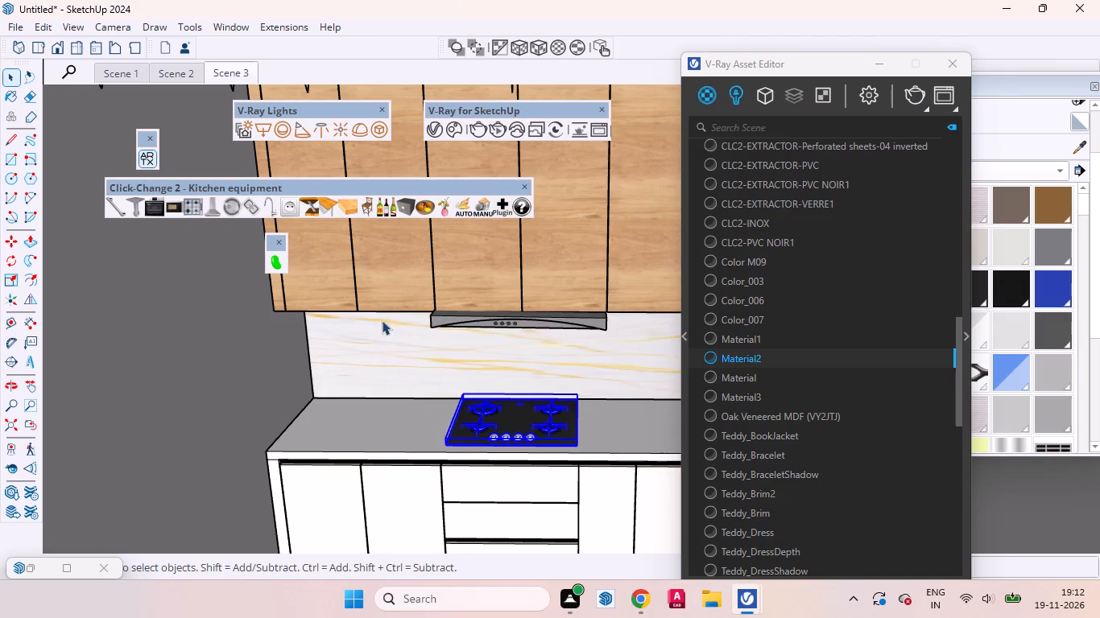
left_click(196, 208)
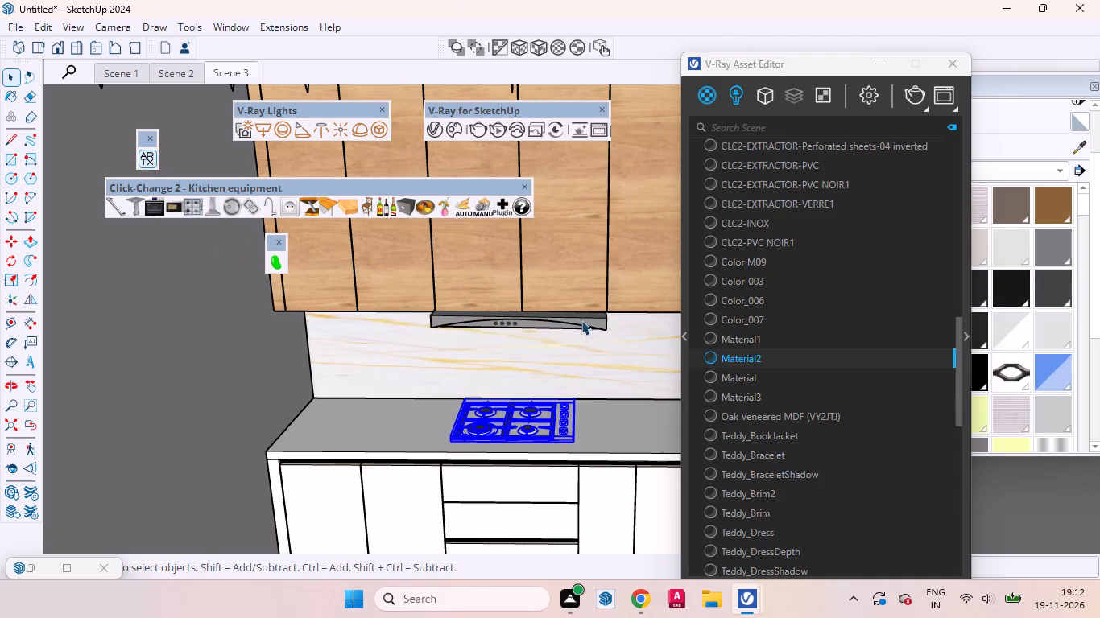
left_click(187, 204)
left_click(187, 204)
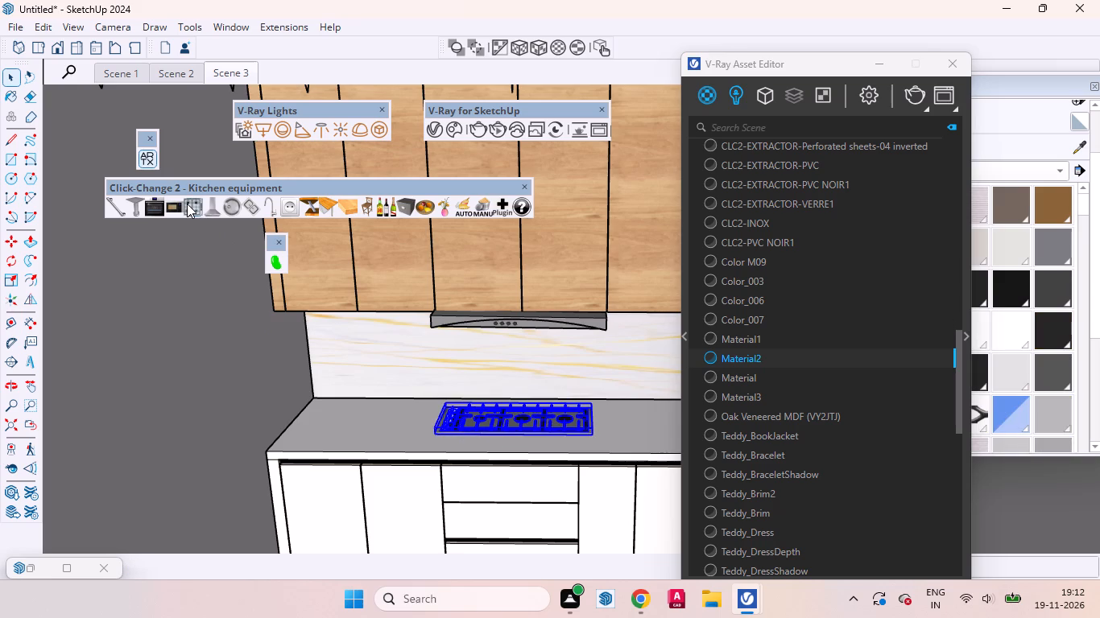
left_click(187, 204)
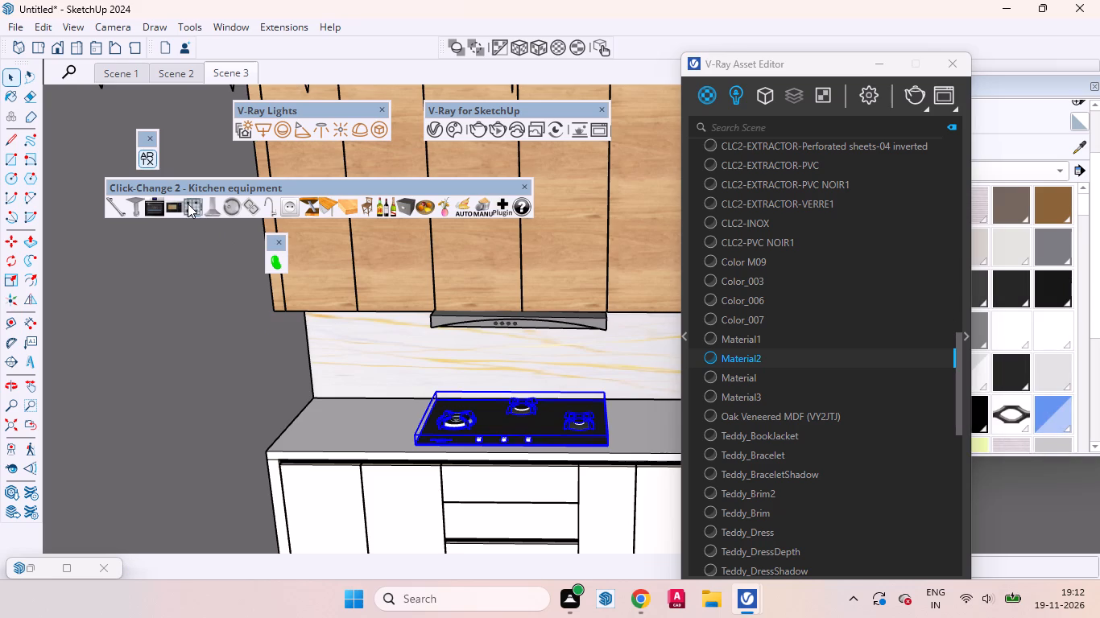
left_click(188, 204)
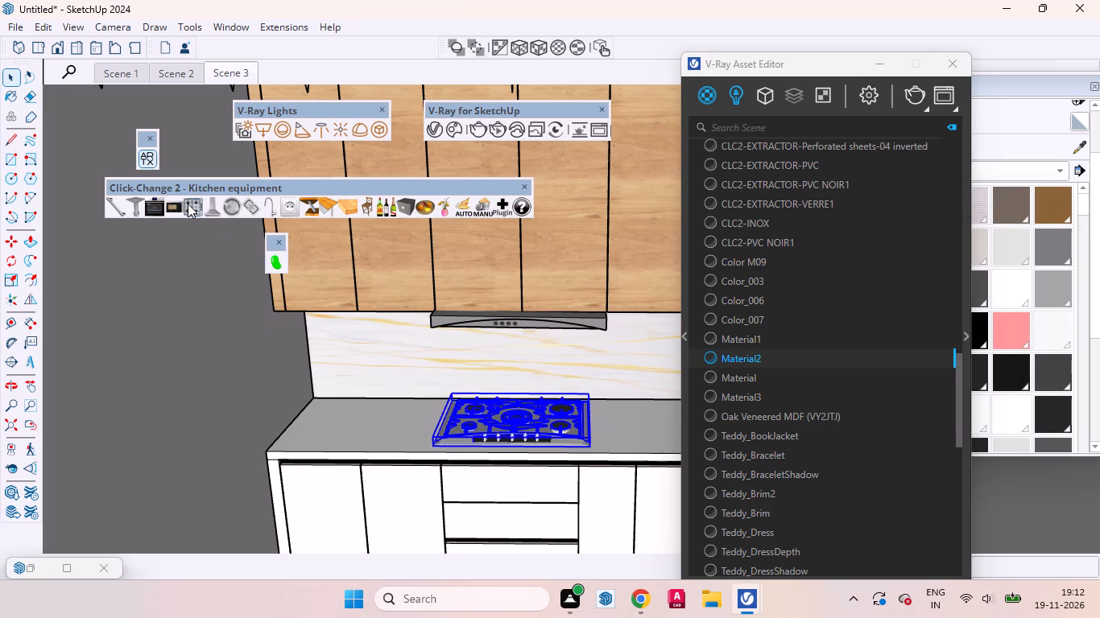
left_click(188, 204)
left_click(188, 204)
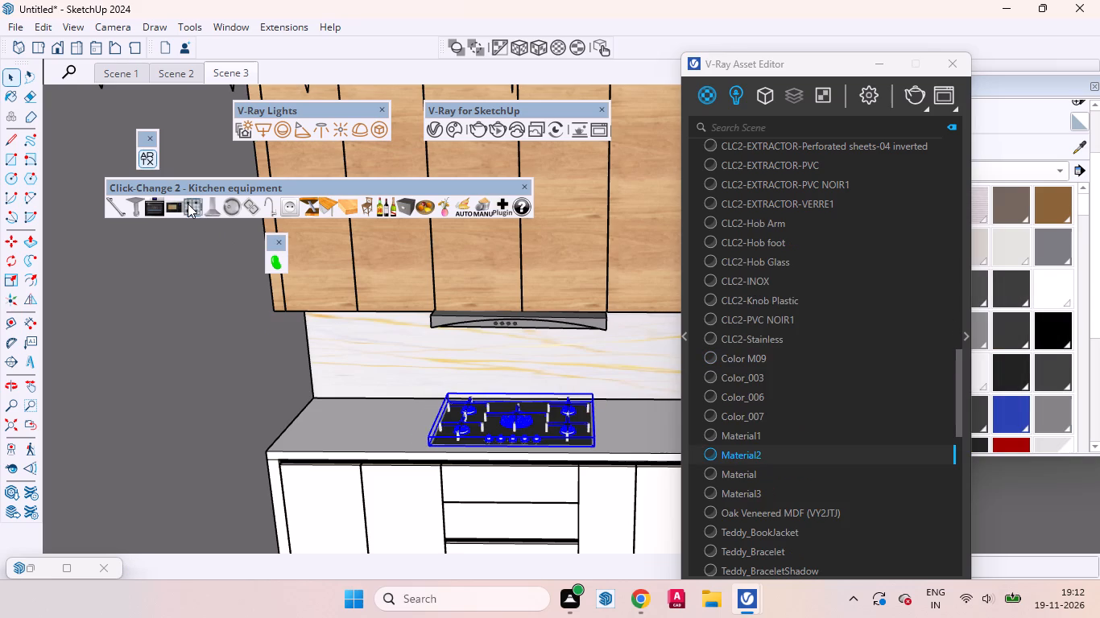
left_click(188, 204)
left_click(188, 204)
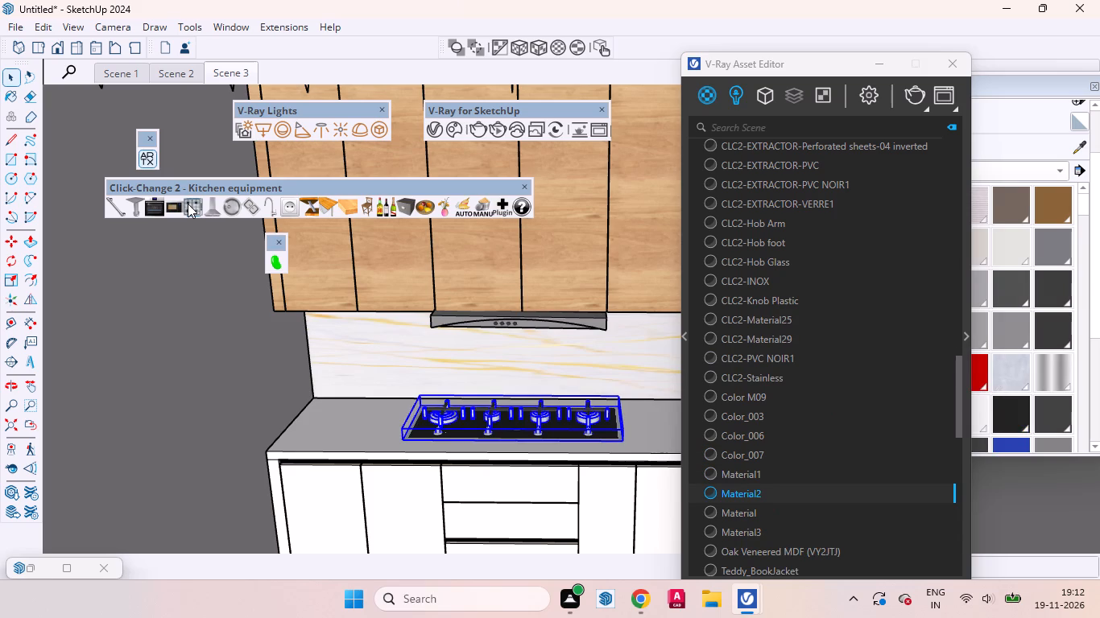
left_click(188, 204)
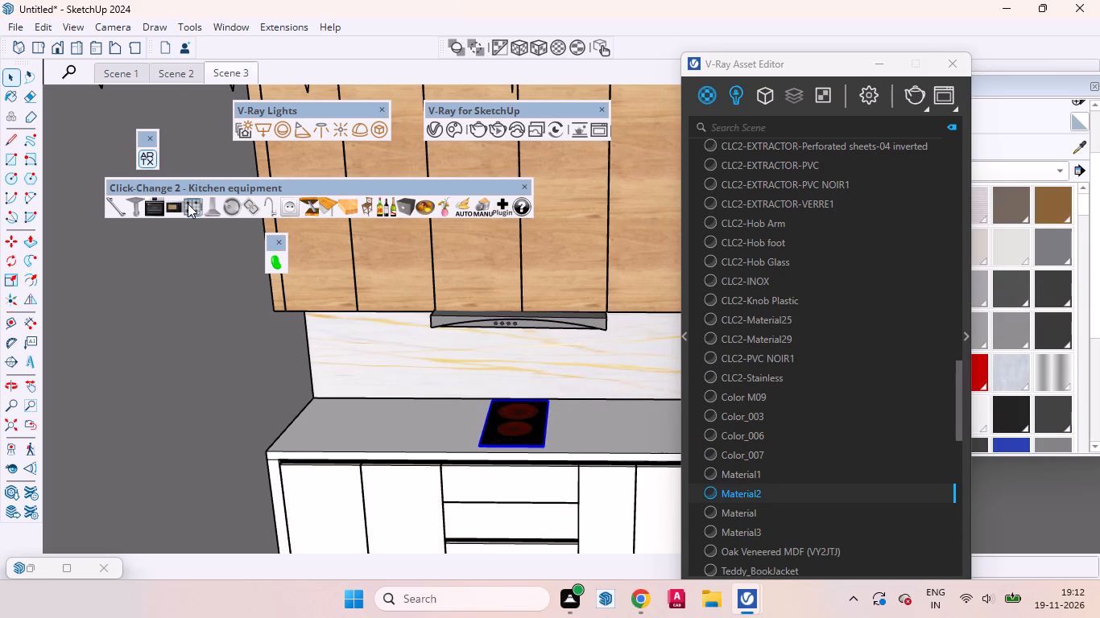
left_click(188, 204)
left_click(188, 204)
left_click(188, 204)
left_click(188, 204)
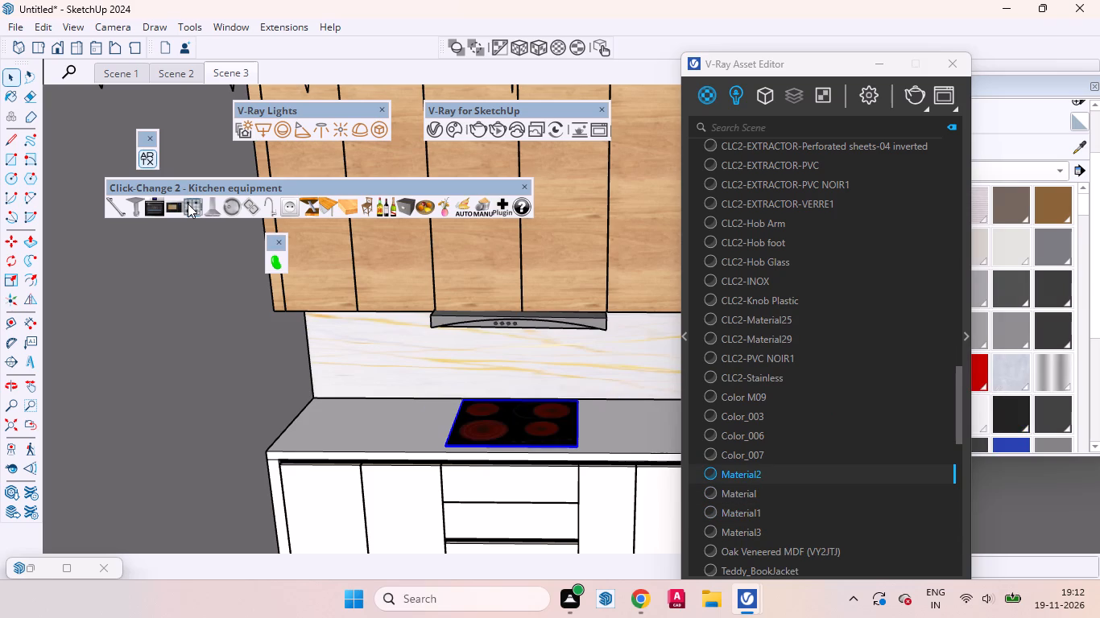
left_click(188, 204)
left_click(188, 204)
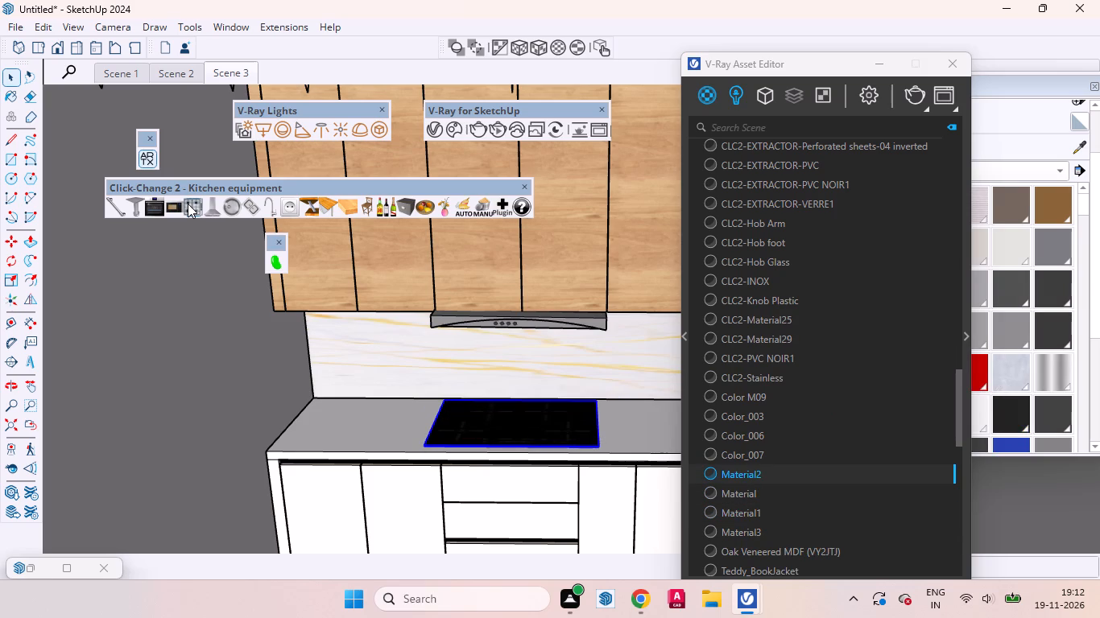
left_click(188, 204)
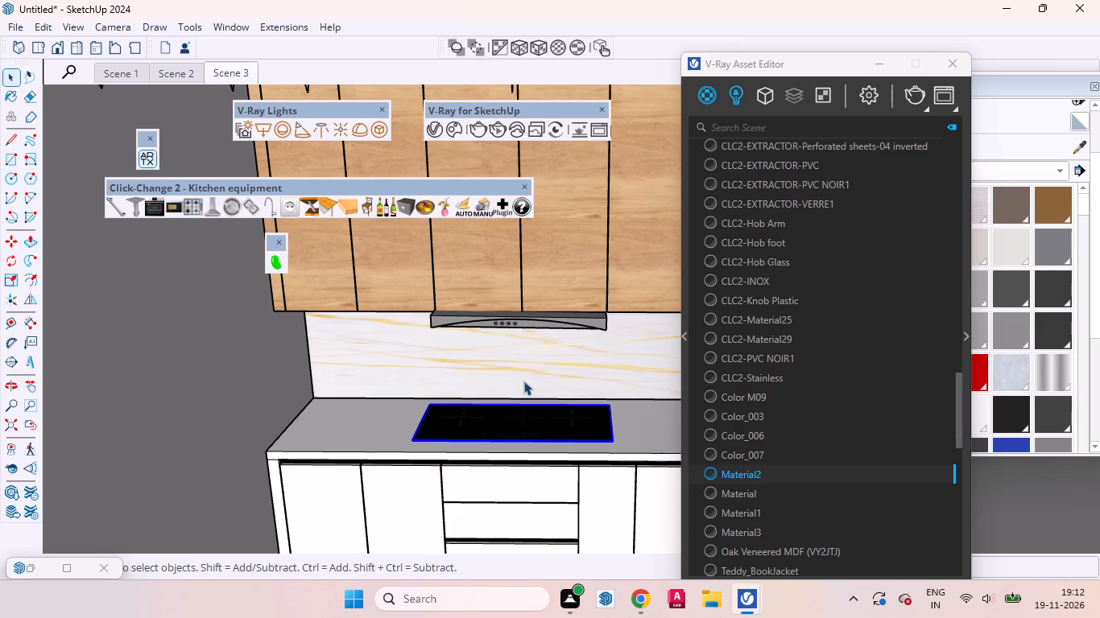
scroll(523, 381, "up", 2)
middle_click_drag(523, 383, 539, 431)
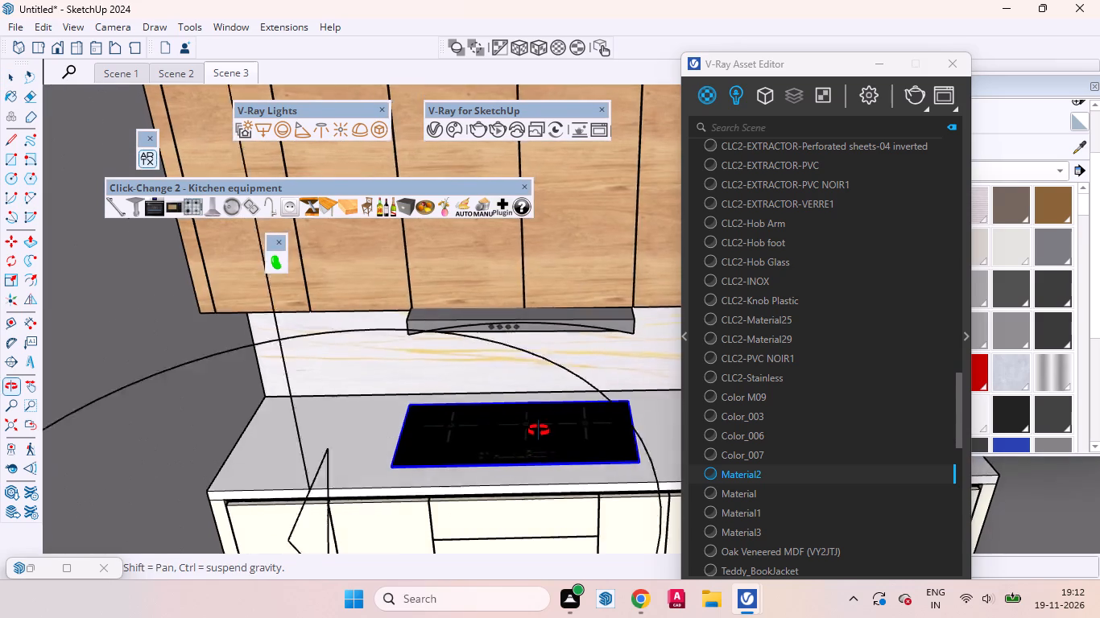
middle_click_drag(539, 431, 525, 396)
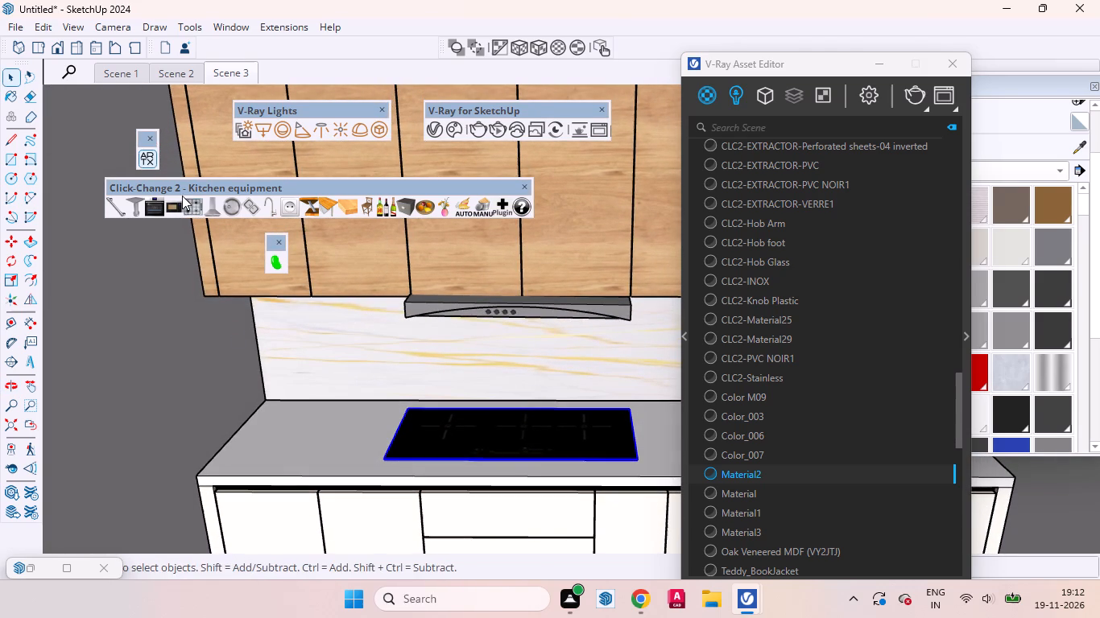
Swap the hob for the black four-burner gas model with knobs along its side, and clear the selection.
left_click(188, 209)
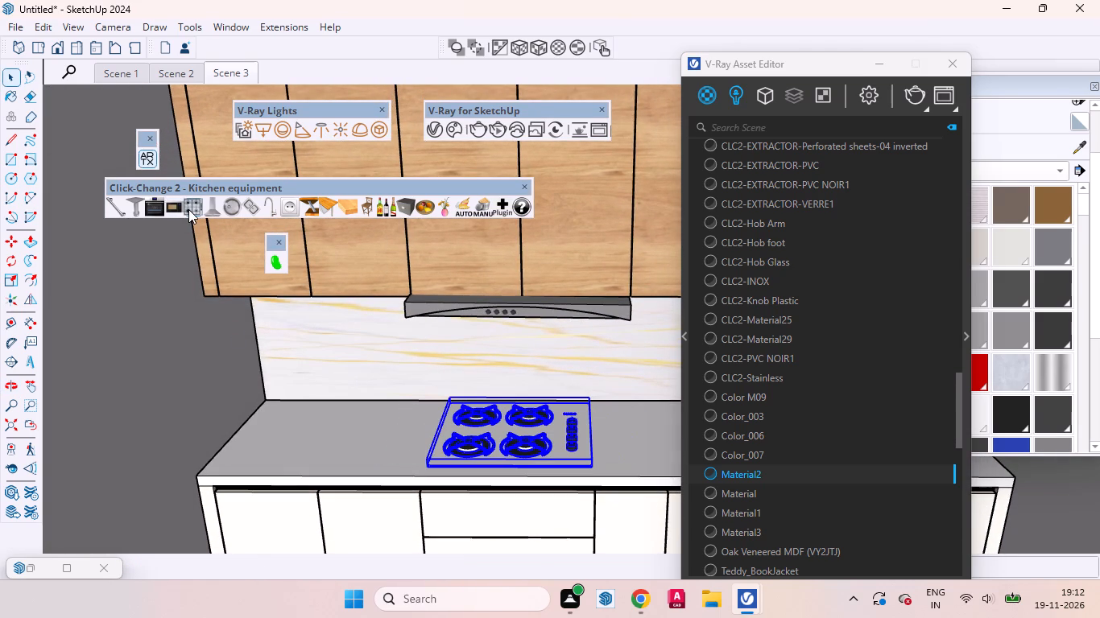
left_click(188, 209)
scroll(552, 389, "down", 7)
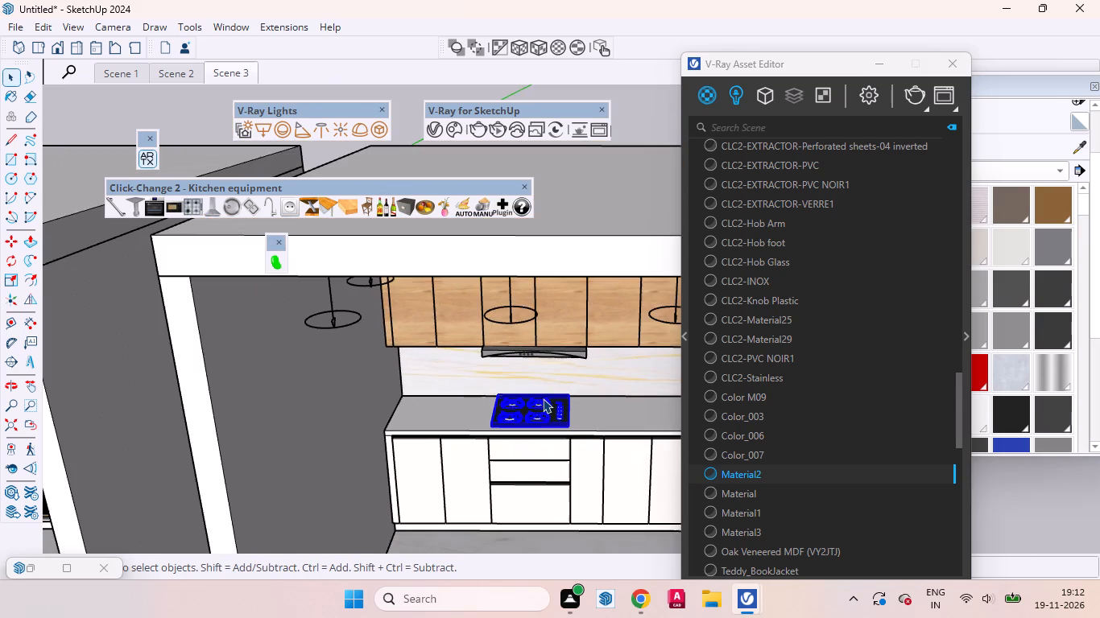
scroll(403, 359, "down", 8)
scroll(434, 370, "up", 1)
scroll(435, 371, "down", 2)
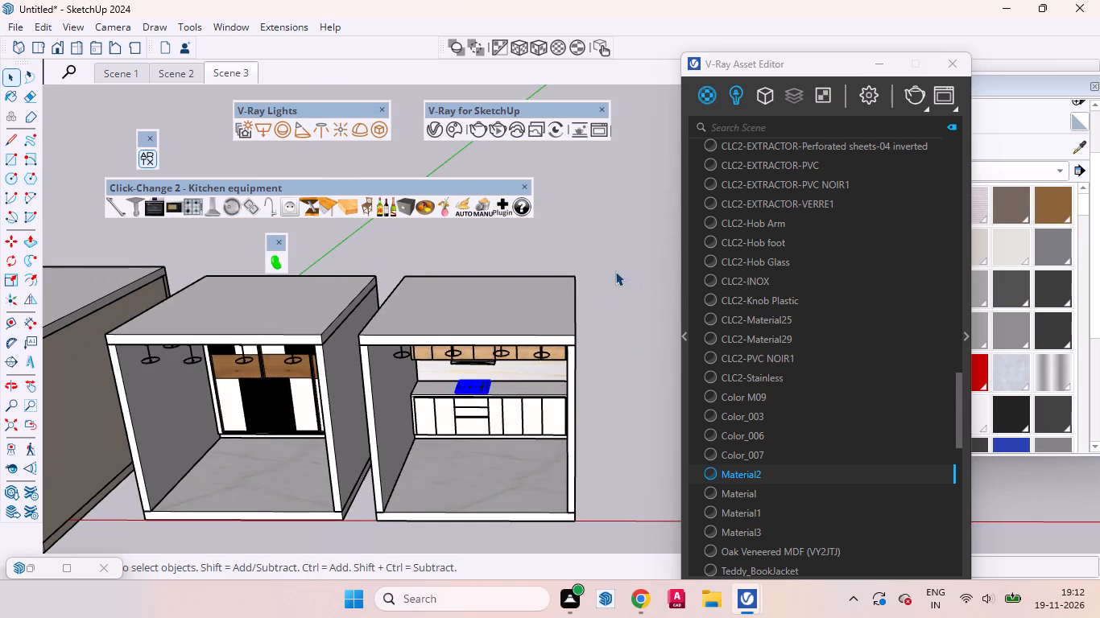
left_click(615, 271)
Recall Scene 3, stop the kitchen render in progress and go back to the model.
left_click(221, 74)
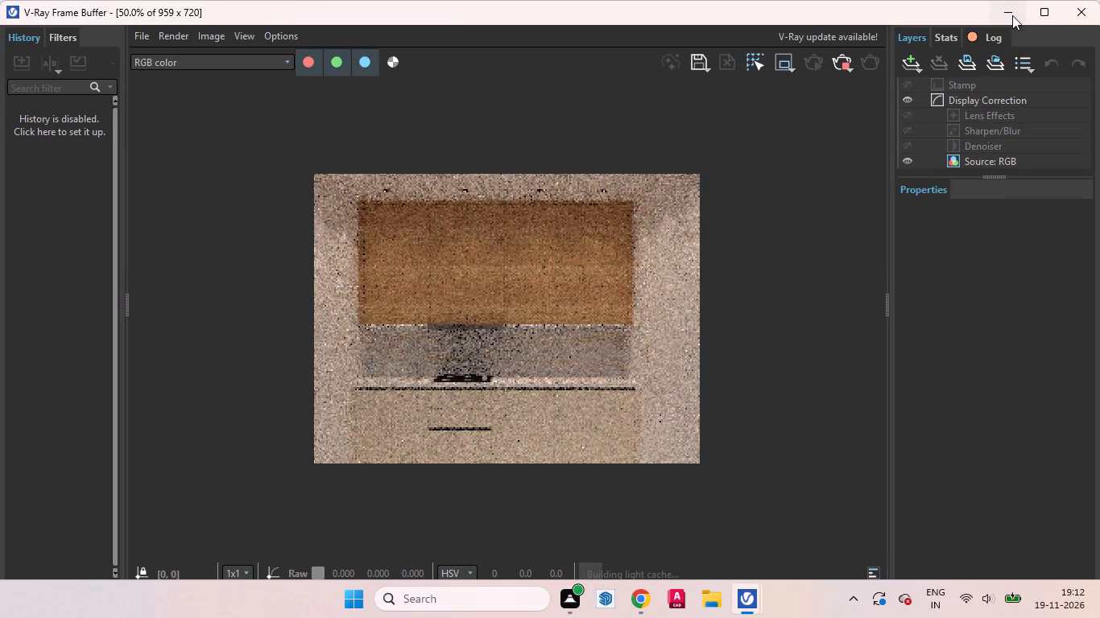
left_click(836, 65)
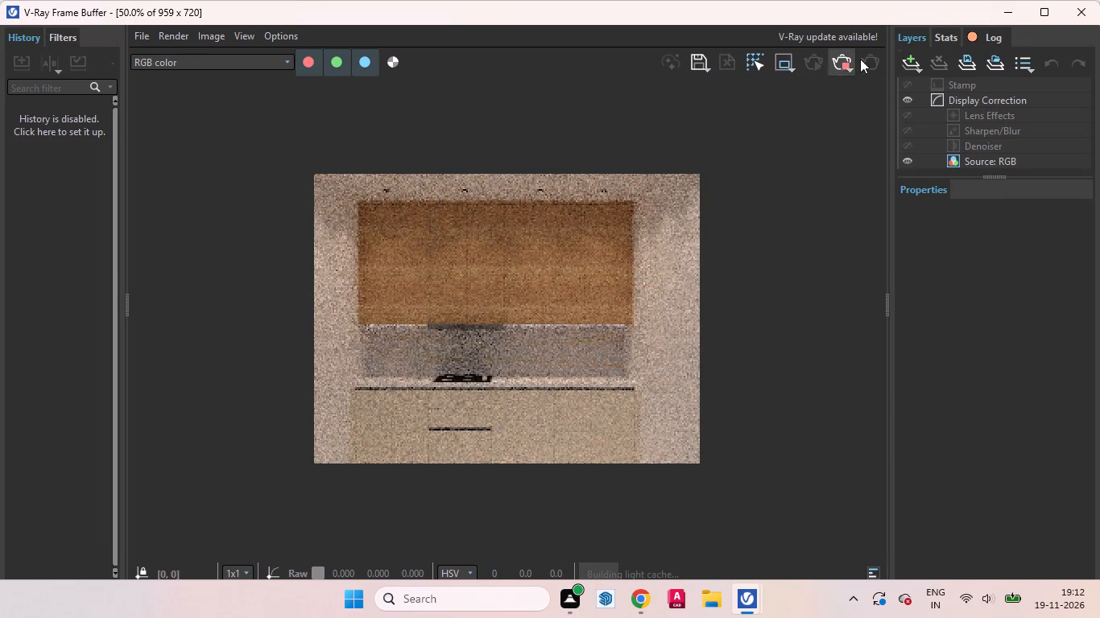
left_click(1005, 19)
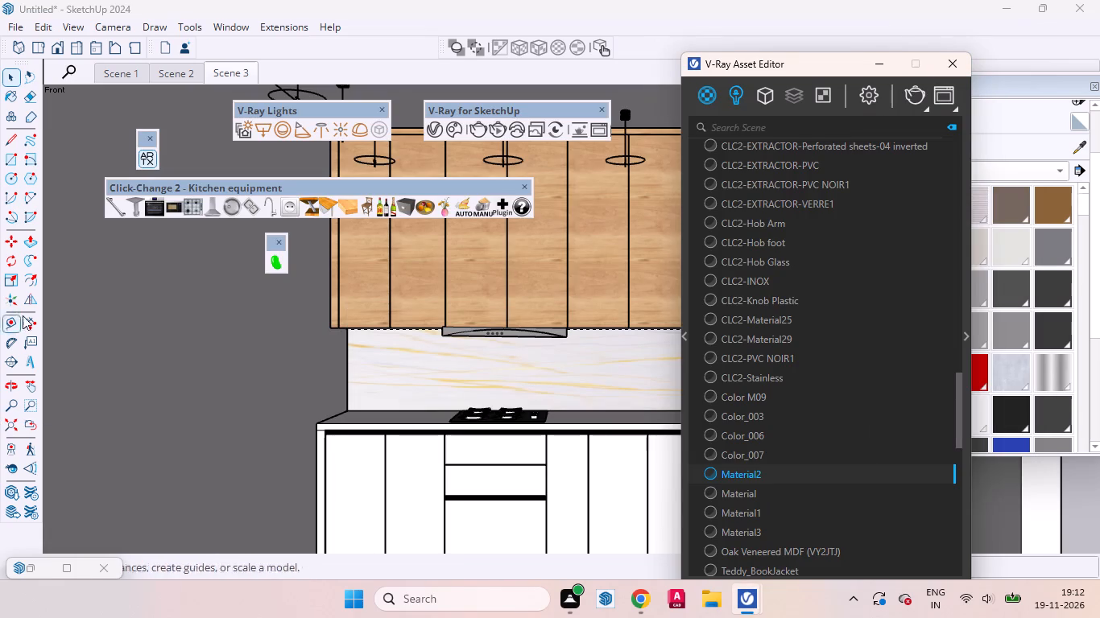
Pan the Scene 3 view to include the base cabinets' plinth, and start a new V-Ray render.
left_click(27, 392)
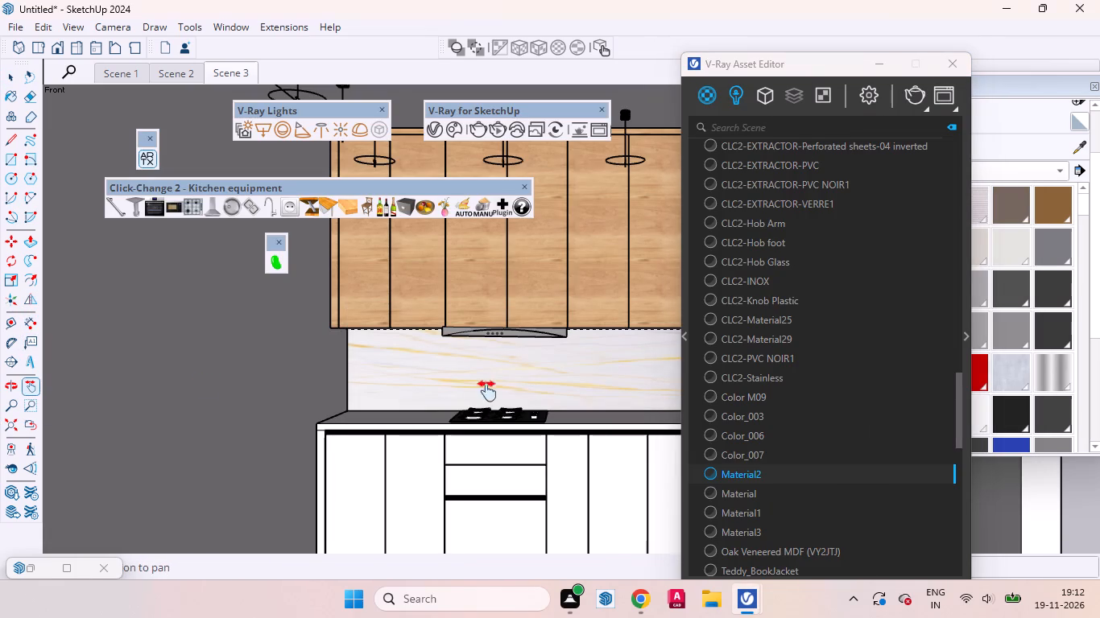
left_click(540, 389)
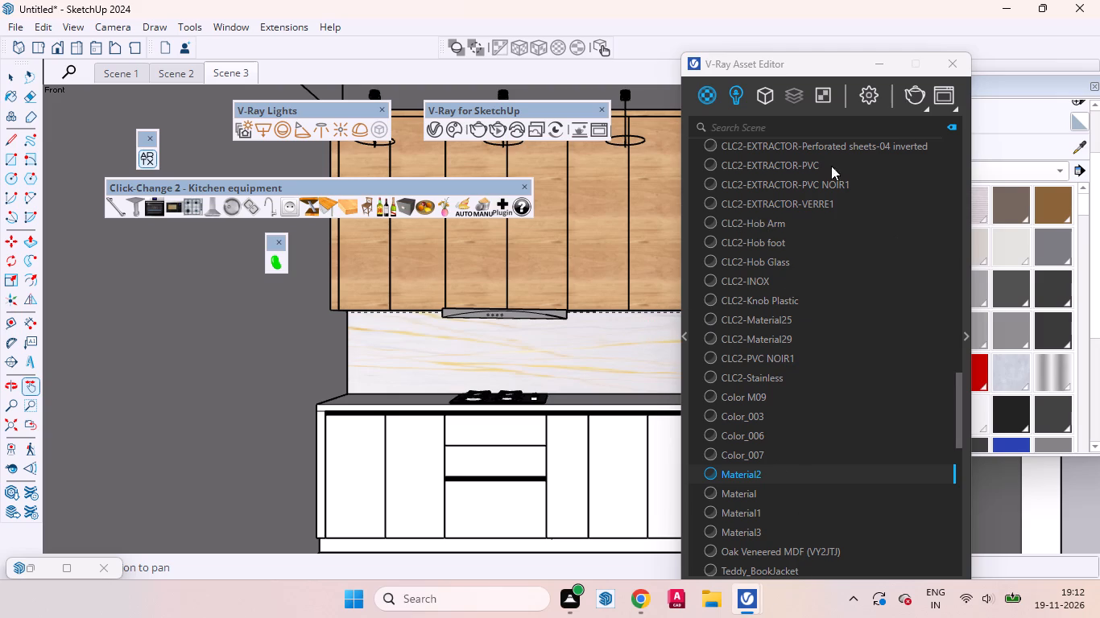
left_click(908, 97)
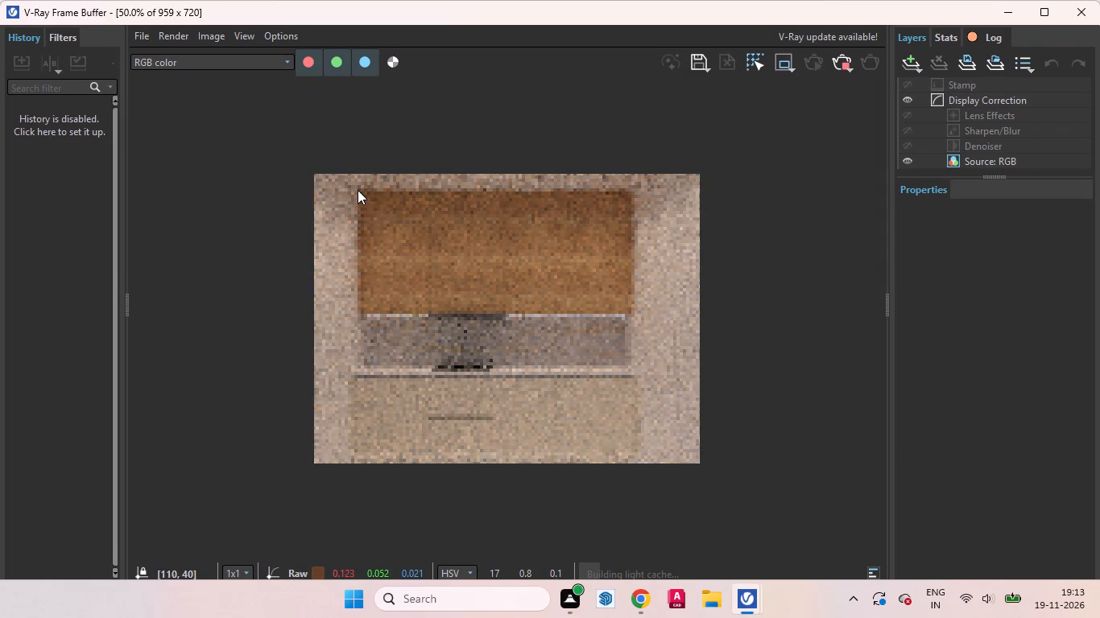
Examine the upper cabinets, backsplash, new hob and drawer fronts in the progressing render, both close up and overall.
left_click_drag(358, 190, 615, 323)
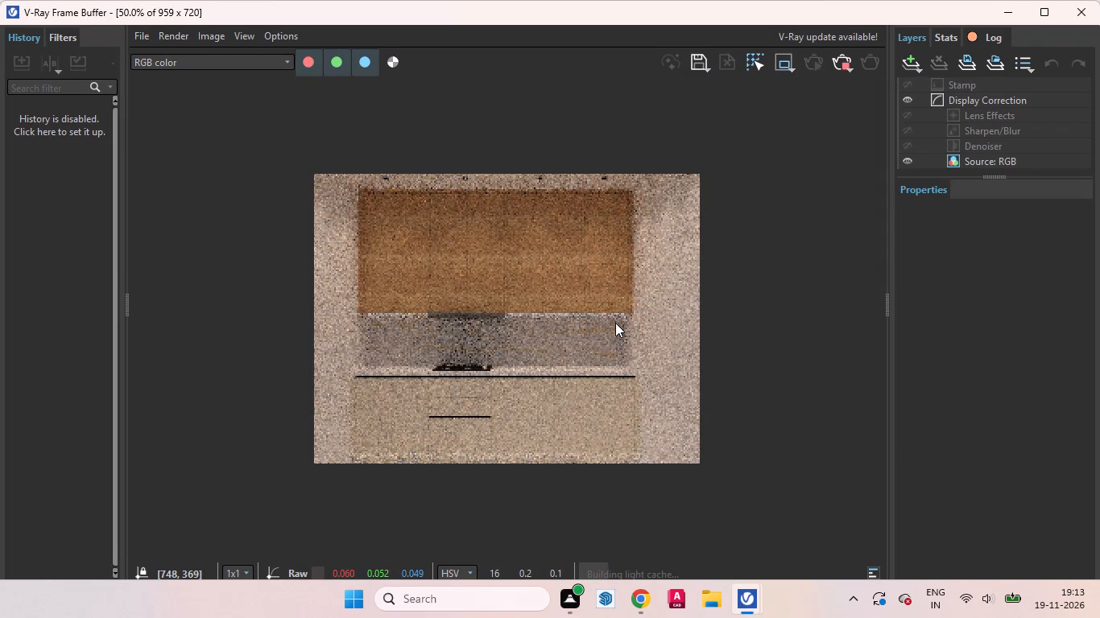
scroll(452, 445, "up", 1)
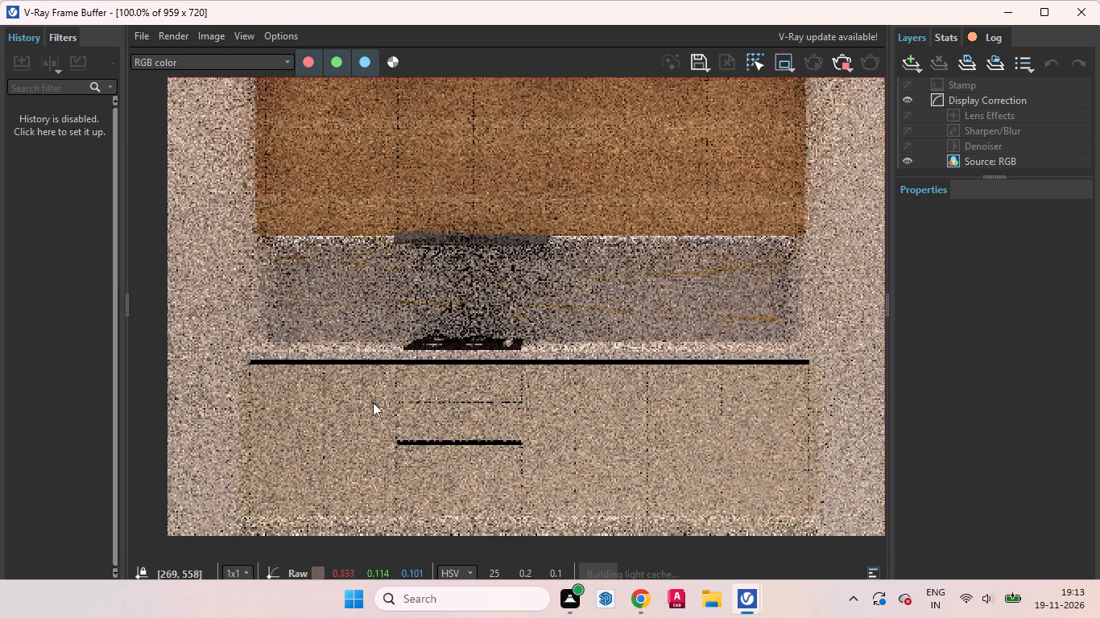
scroll(372, 402, "down", 1)
scroll(453, 443, "up", 1)
middle_click(464, 443)
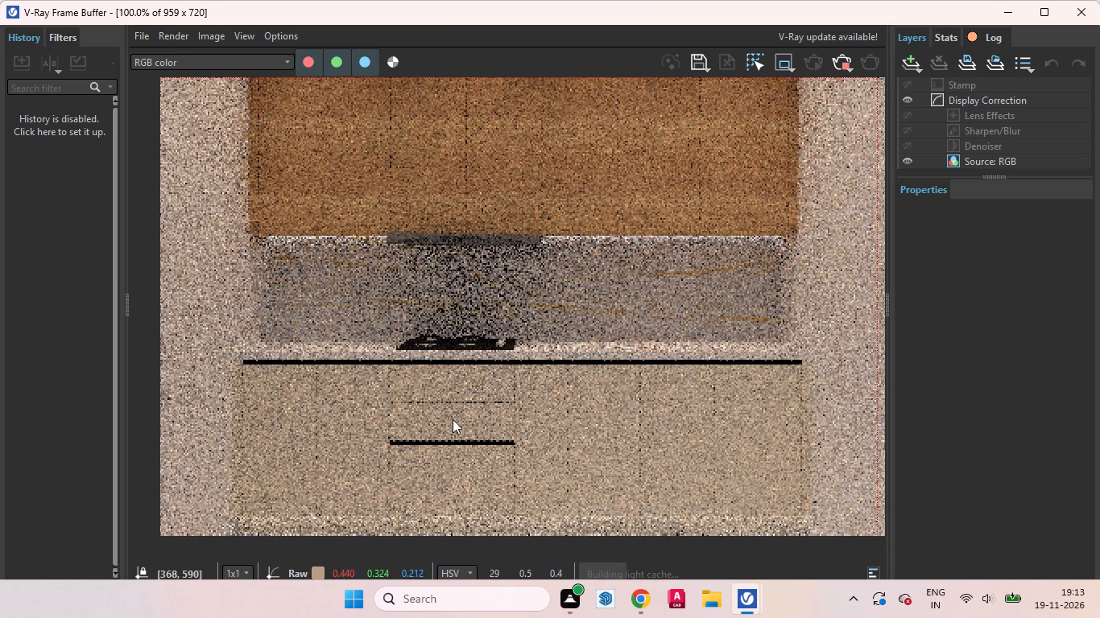
scroll(523, 435, "down", 1)
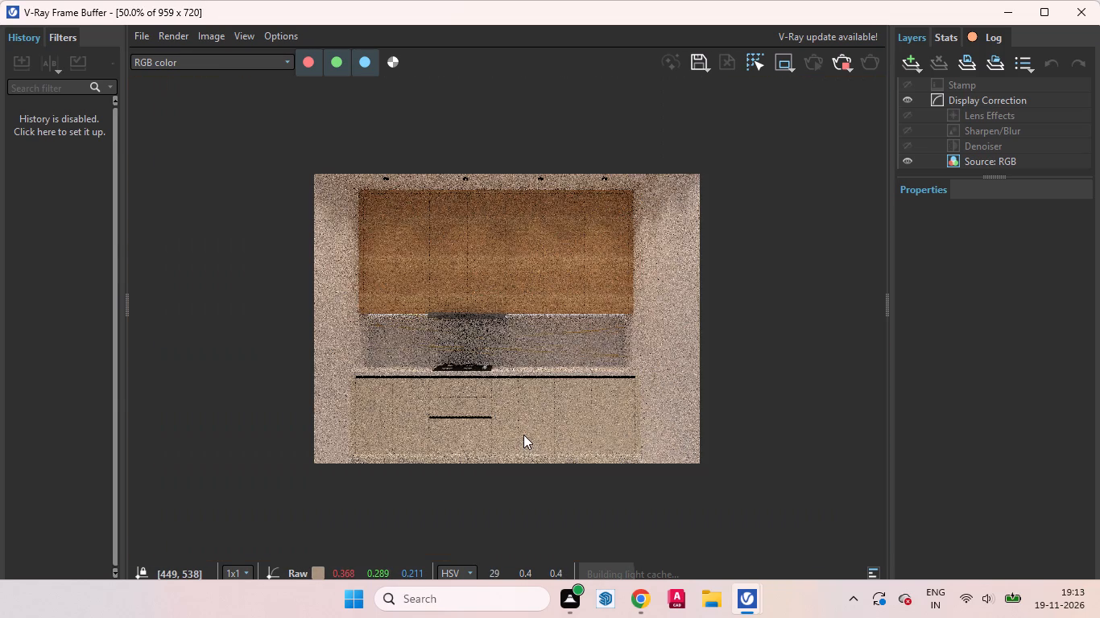
scroll(325, 426, "up", 2)
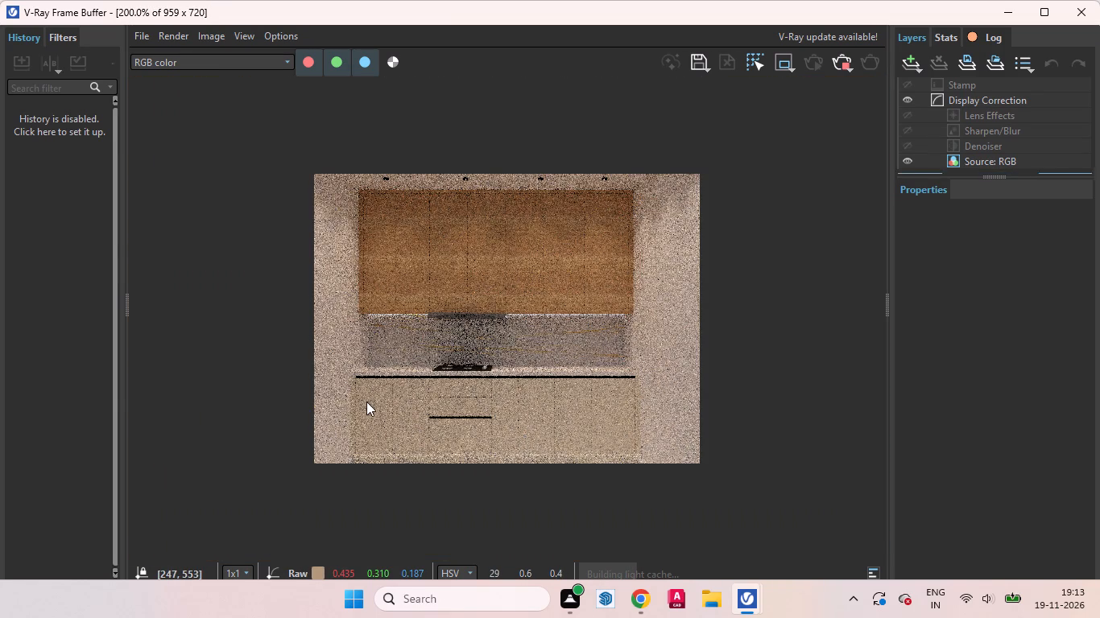
scroll(463, 409, "up", 2)
scroll(463, 410, "down", 1)
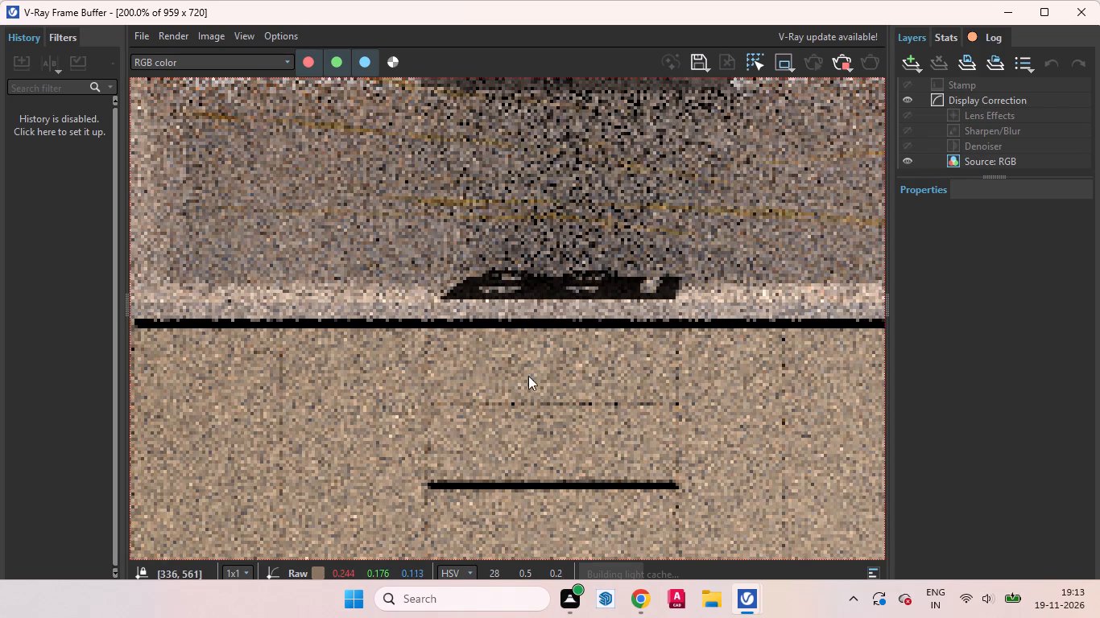
scroll(493, 331, "down", 1)
scroll(523, 389, "down", 1)
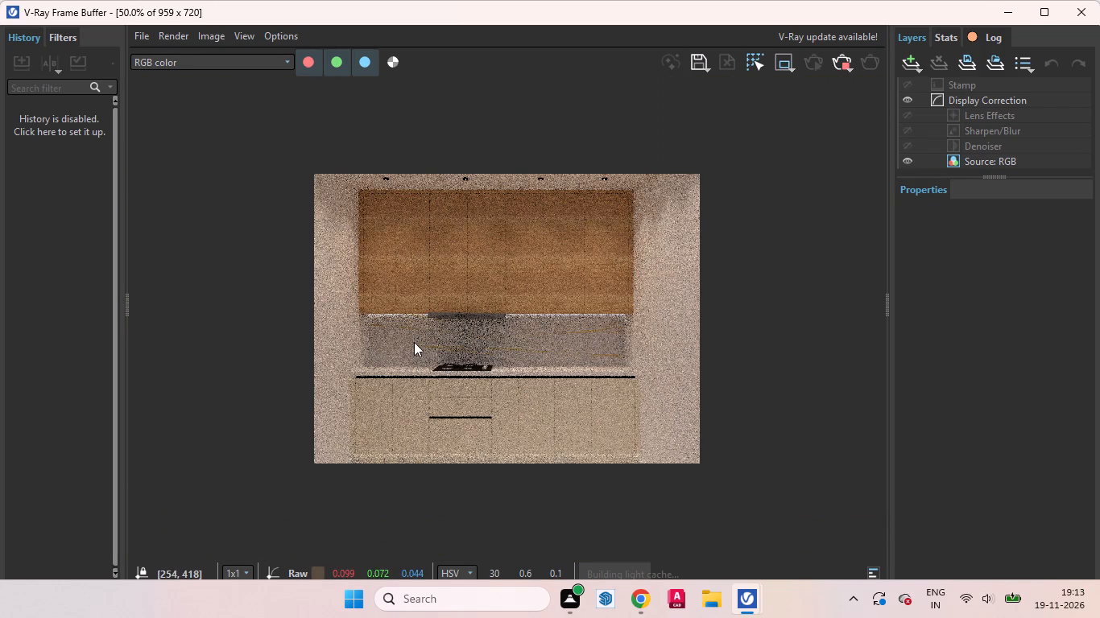
Return to the SketchUp model and inspect the hood, countertop, base cabinet fronts and plinth from different angles.
left_click(1013, 13)
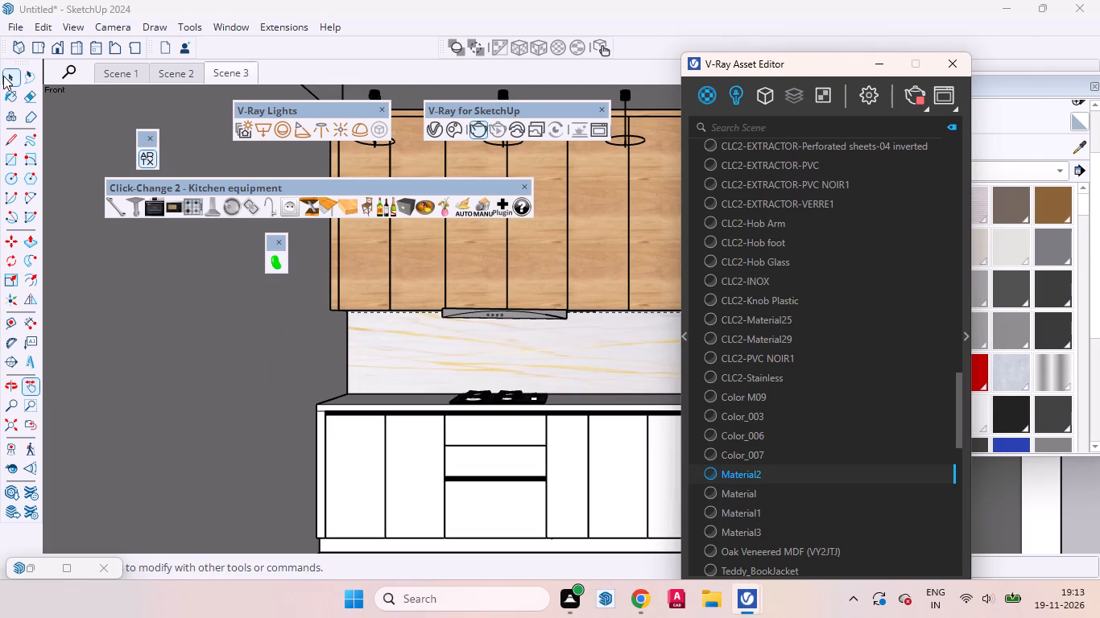
left_click(4, 77)
scroll(556, 289, "up", 2)
middle_click_drag(556, 320, 560, 220)
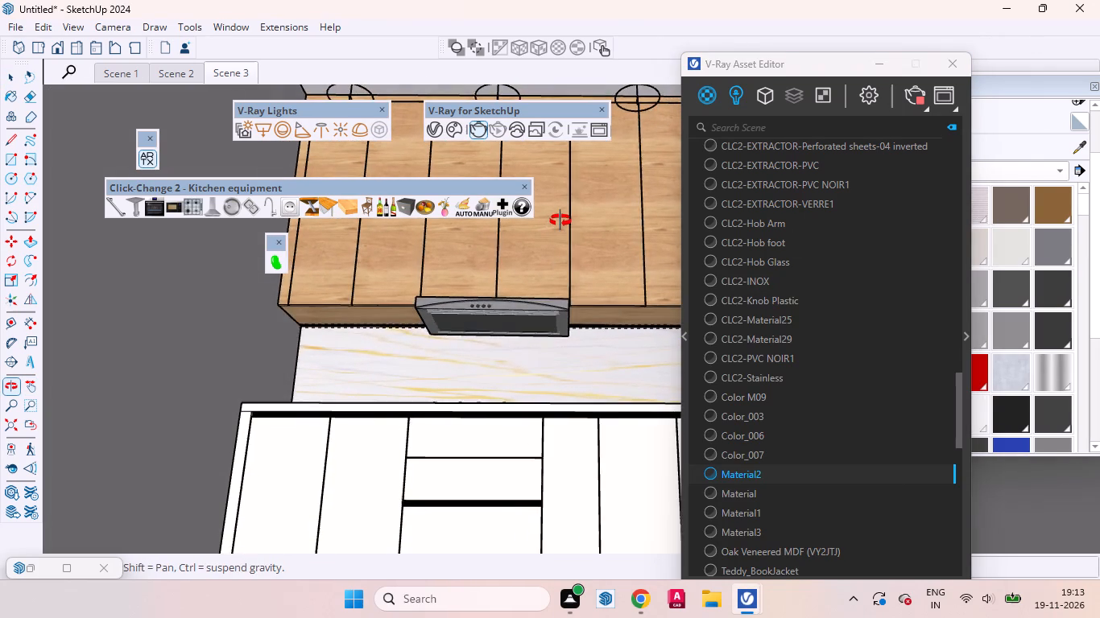
middle_click_drag(560, 220, 562, 226)
scroll(560, 264, "down", 5)
middle_click_drag(556, 294, 548, 444)
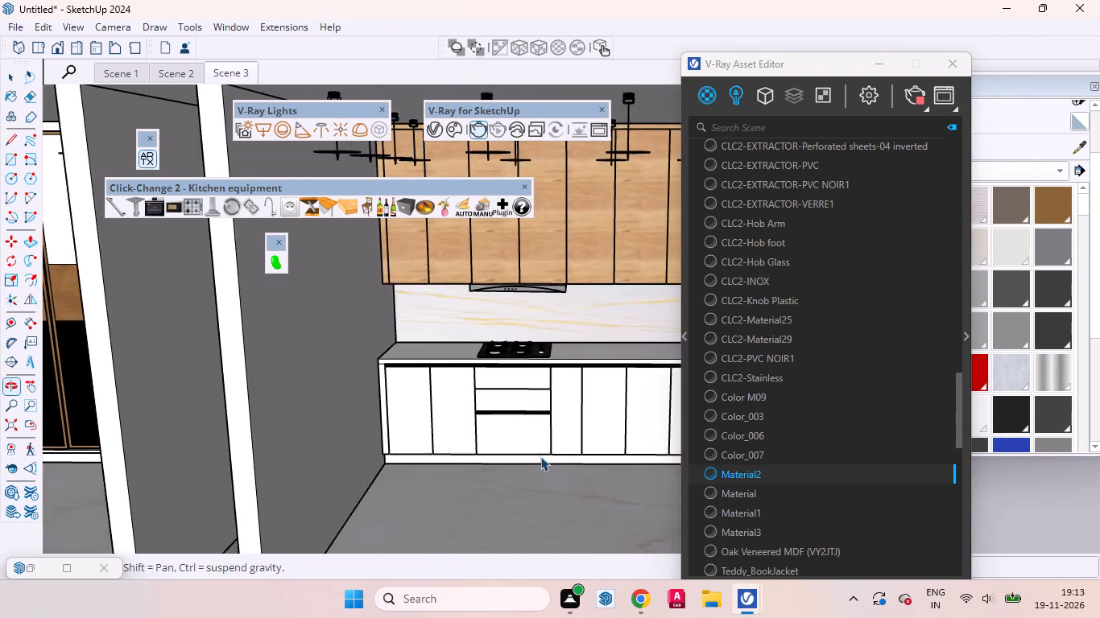
scroll(457, 480, "up", 11)
scroll(469, 375, "down", 3)
scroll(360, 277, "up", 3)
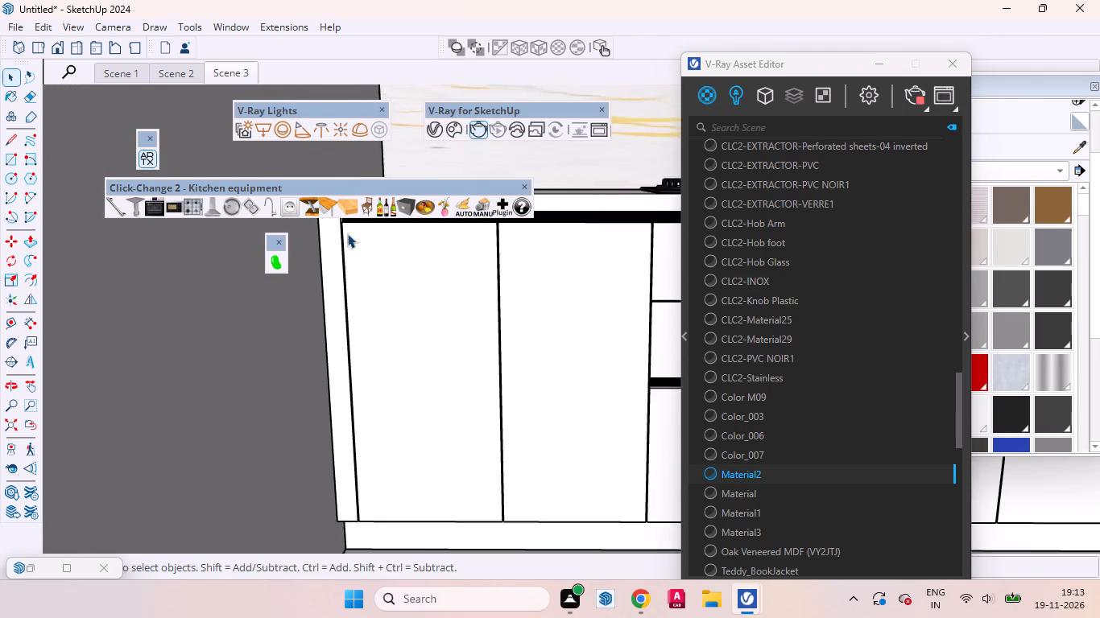
scroll(347, 233, "up", 3)
scroll(498, 372, "down", 3)
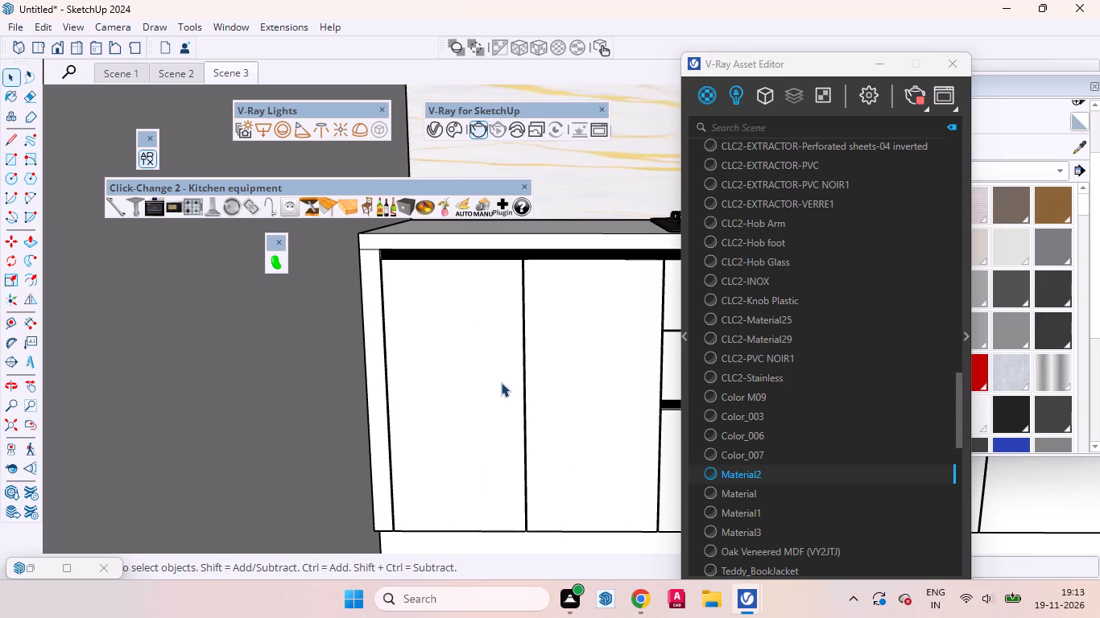
scroll(501, 387, "down", 13)
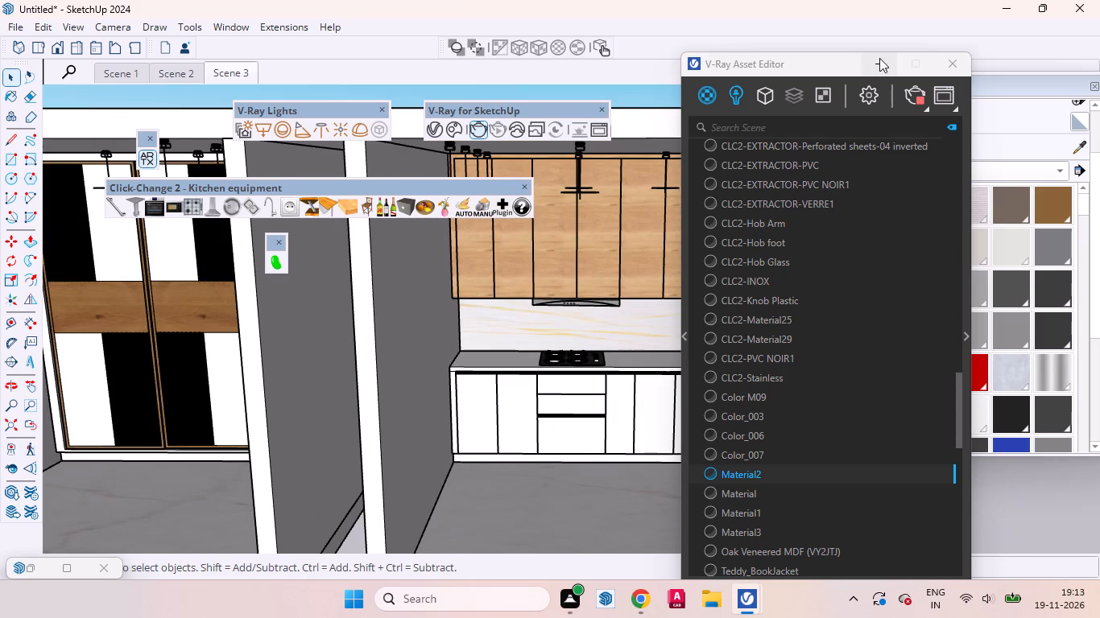
Put the V-Ray Asset Editor away and inspect the joint between countertop edge and end panel inside the base cabinet group.
left_click(879, 58)
scroll(730, 436, "up", 15)
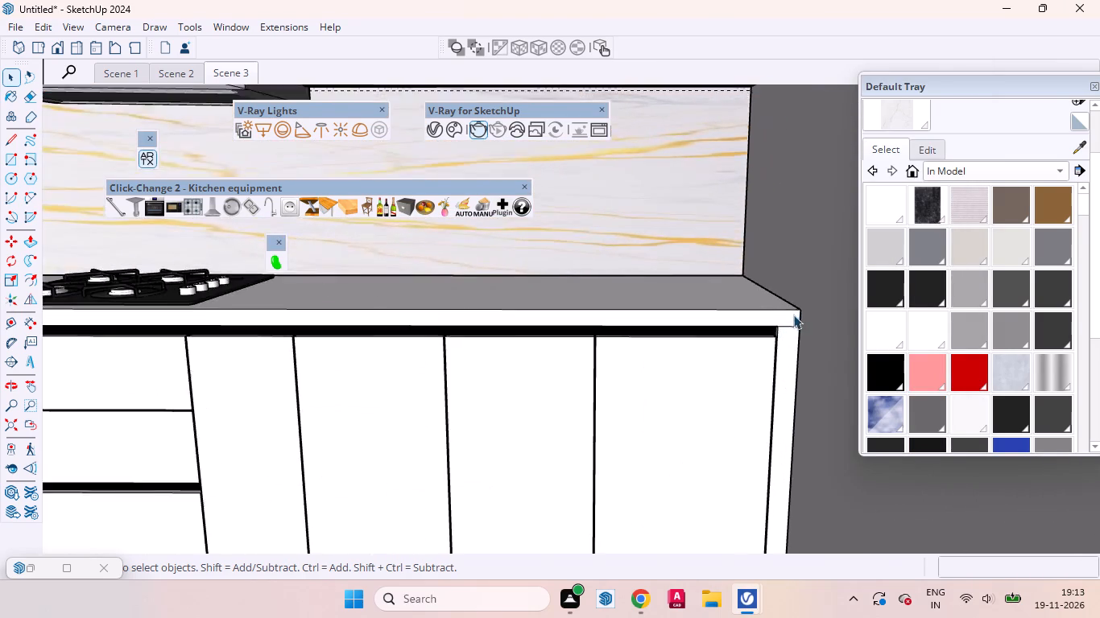
scroll(793, 315, "up", 6)
middle_click_drag(790, 336, 747, 296)
scroll(727, 295, "up", 3)
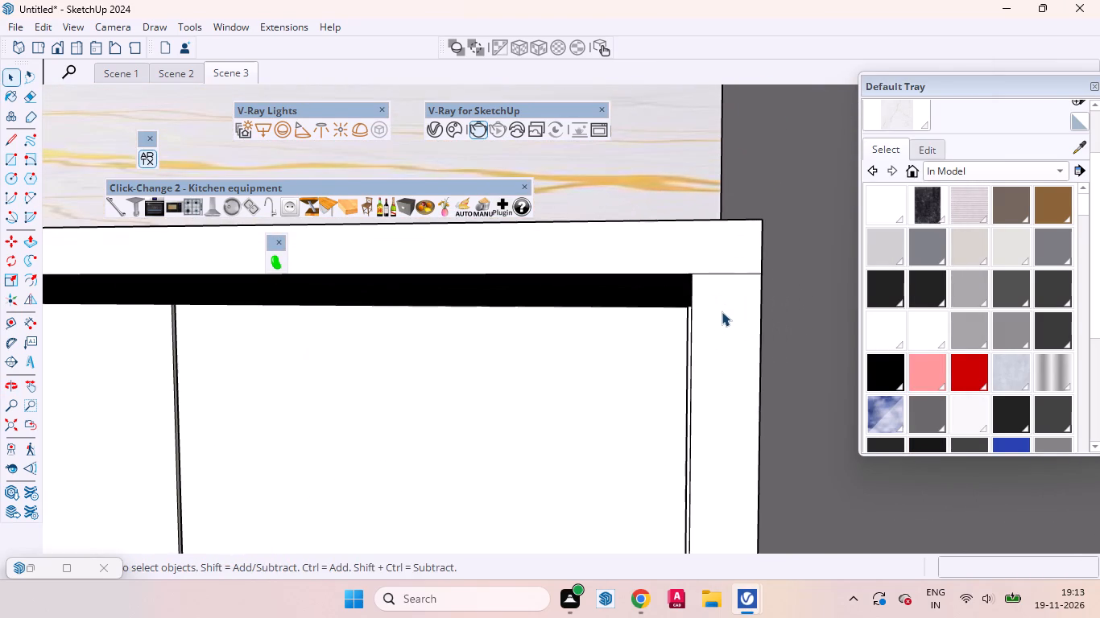
left_click(722, 311)
middle_click_drag(696, 322, 858, 328)
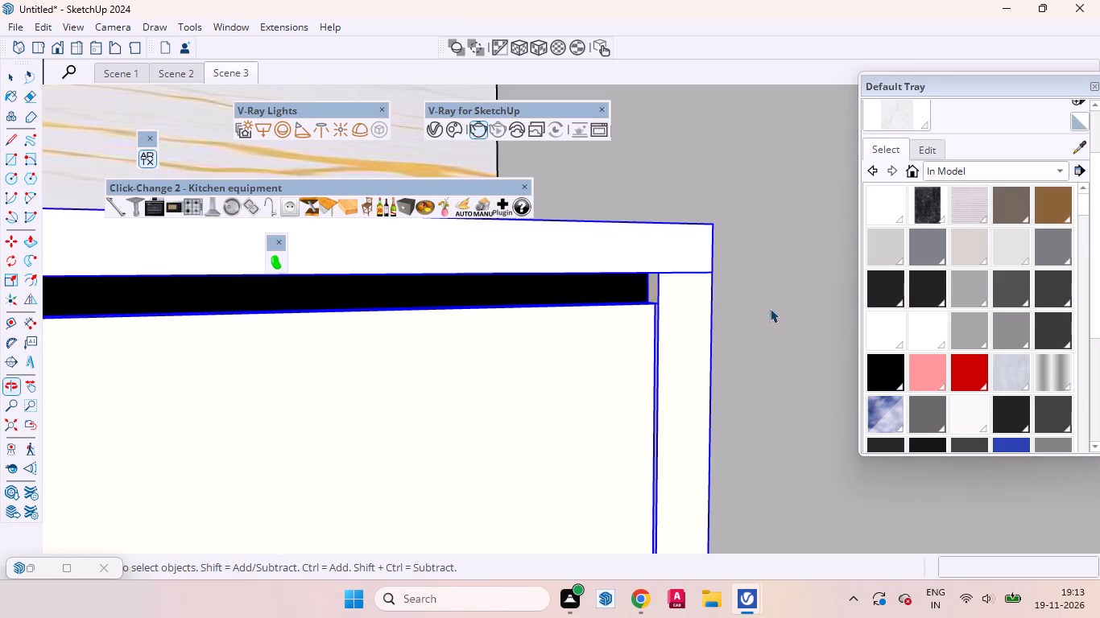
double_click(695, 301)
left_click(683, 324)
left_click(676, 262)
left_click(676, 269)
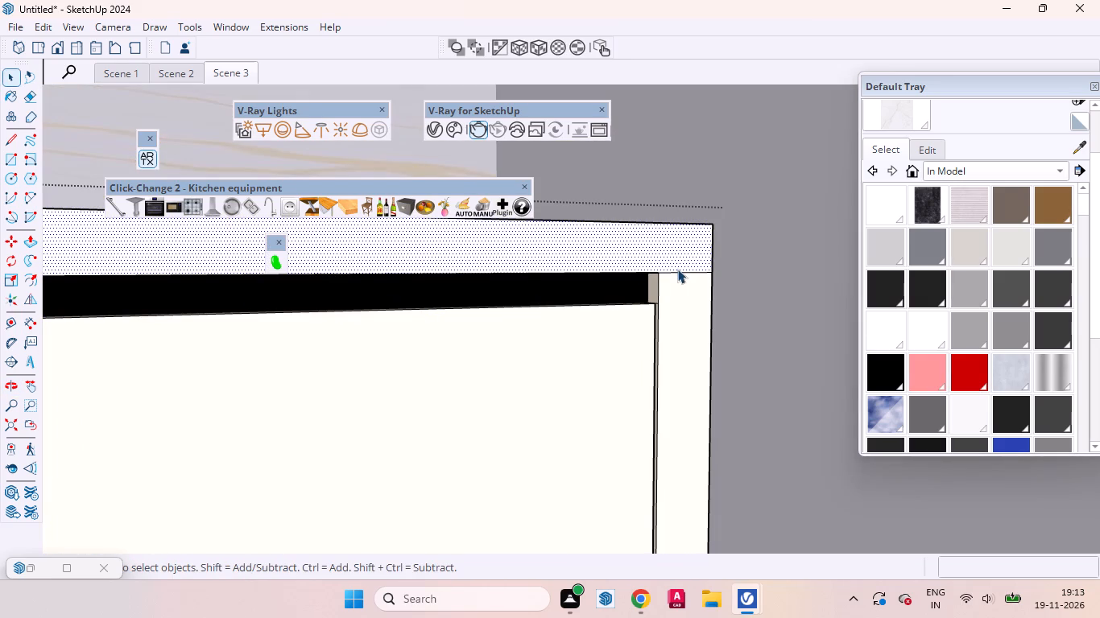
left_click(679, 272)
scroll(709, 303, "down", 13)
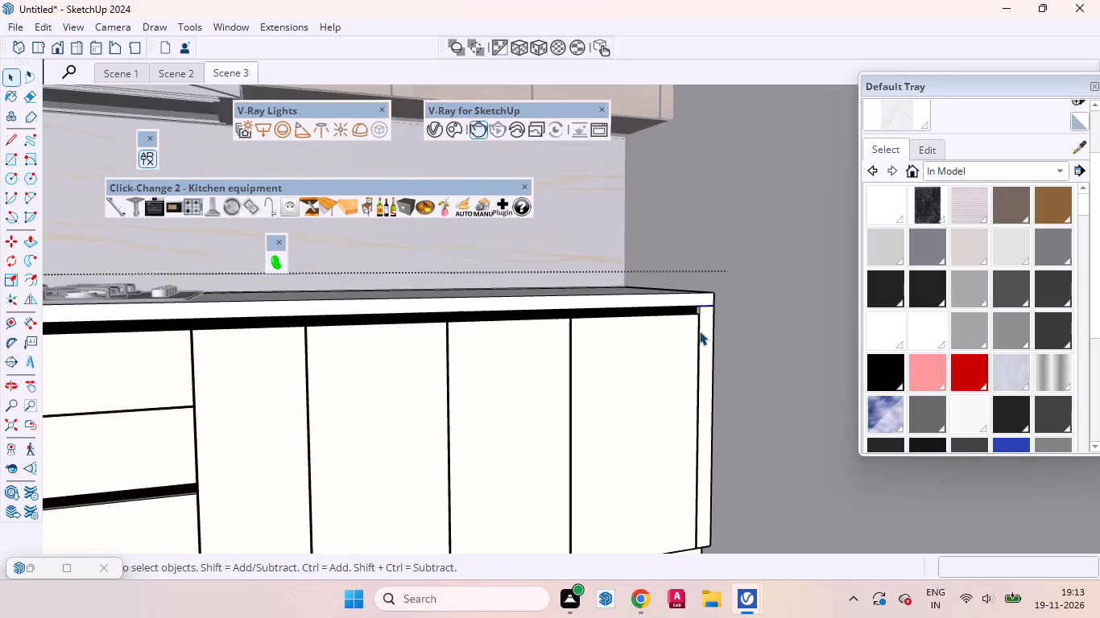
scroll(699, 331, "down", 2)
scroll(699, 331, "up", 1)
scroll(699, 331, "down", 2)
Check the base cabinet's door and drawer front faces one by one within the group, and leave the group.
middle_click_drag(682, 369, 606, 375)
left_click(483, 406)
left_click(437, 408)
left_click(693, 402)
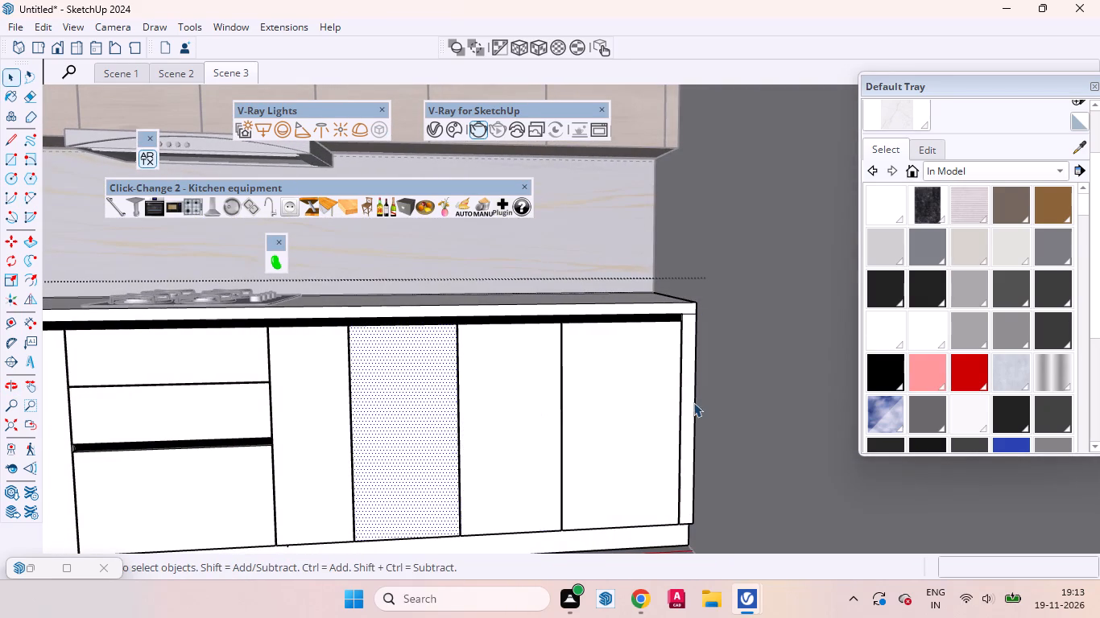
left_click(564, 407)
left_click(619, 406)
left_click(330, 410)
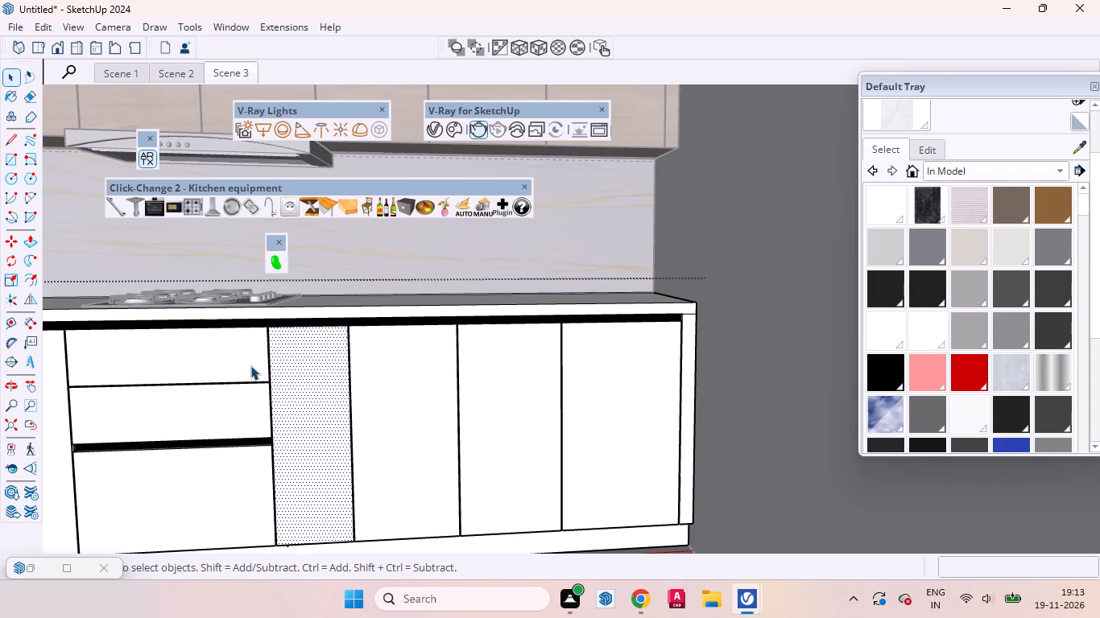
left_click(250, 365)
left_click(237, 393)
left_click(208, 496)
scroll(603, 373, "down", 1)
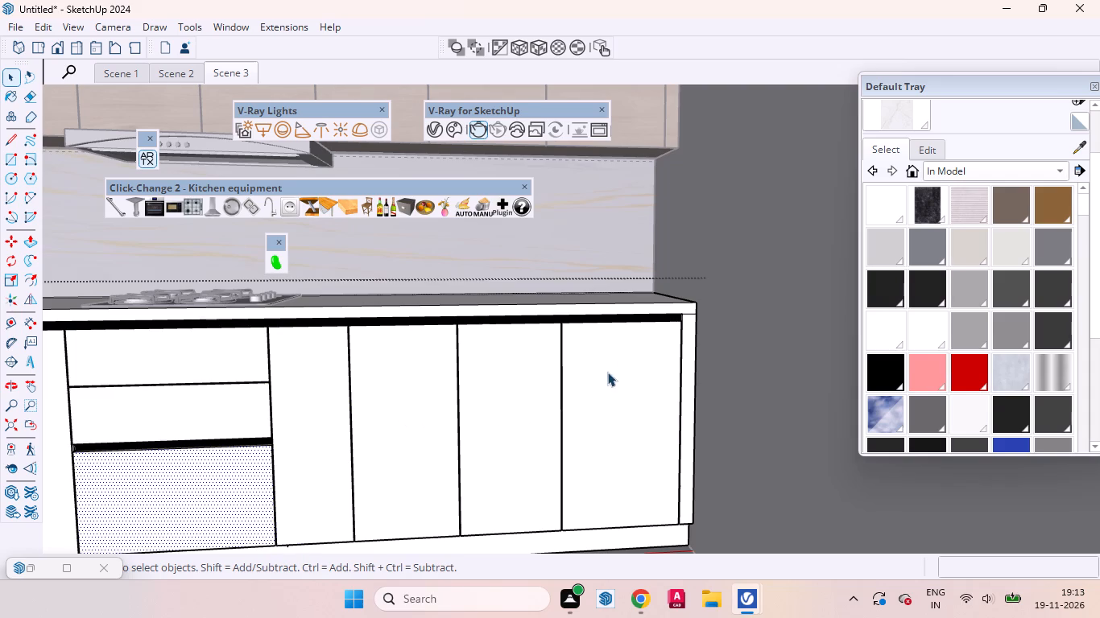
scroll(607, 372, "down", 5)
left_click(304, 402)
left_click(237, 395)
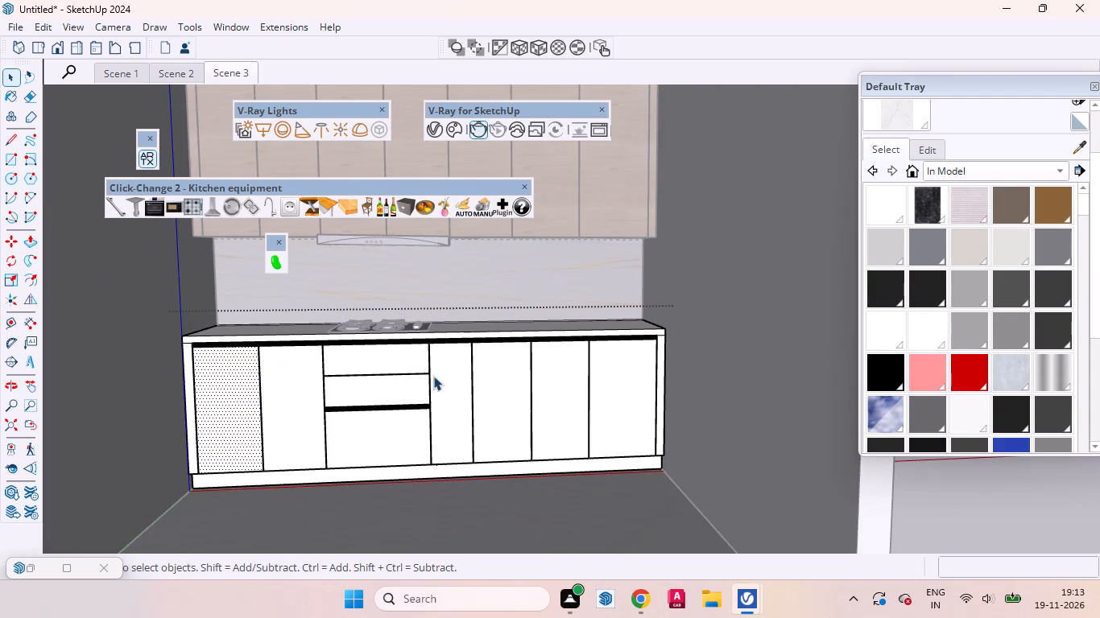
scroll(434, 381, "down", 5)
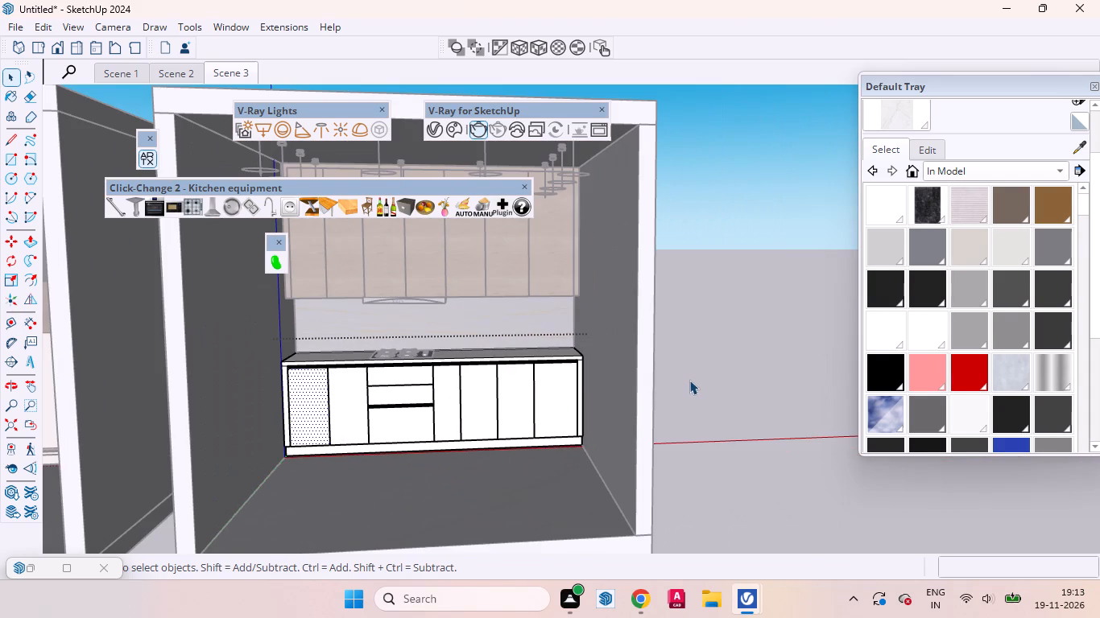
left_click(689, 380)
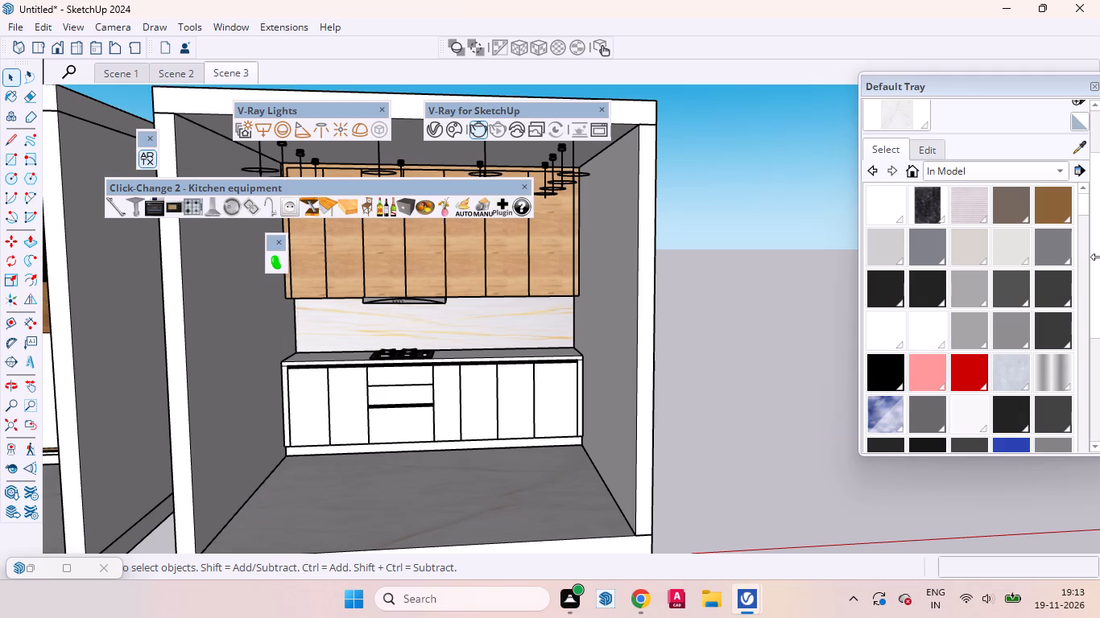
Recall Scene 3 and examine the hood, backsplash, hob and drawer fronts in the progressing V-Ray render, overall and close up.
left_click(236, 73)
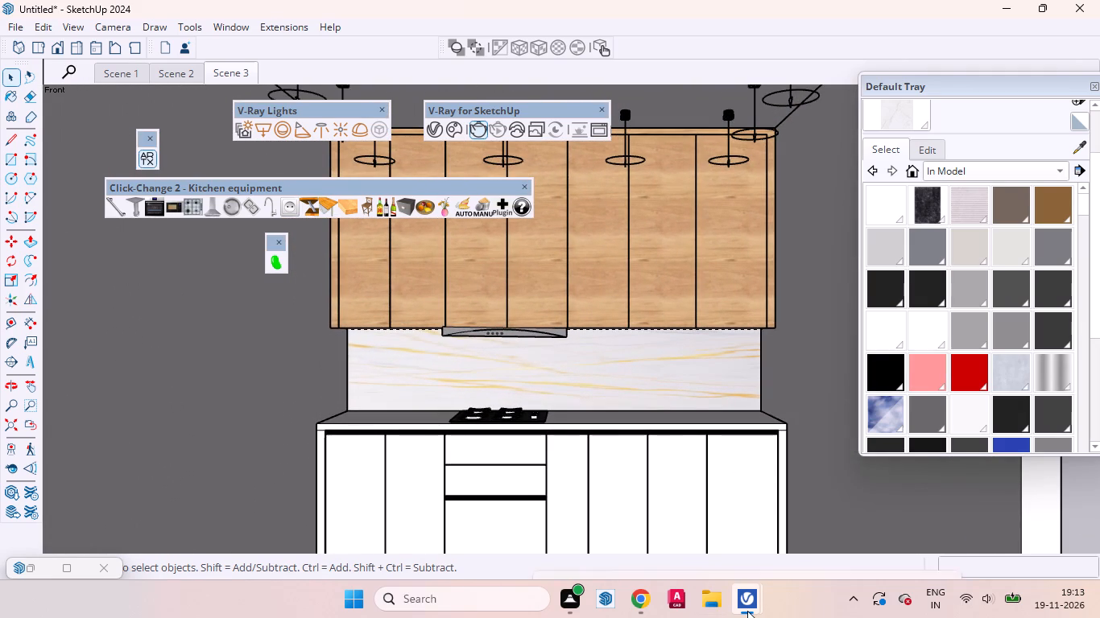
left_click(737, 526)
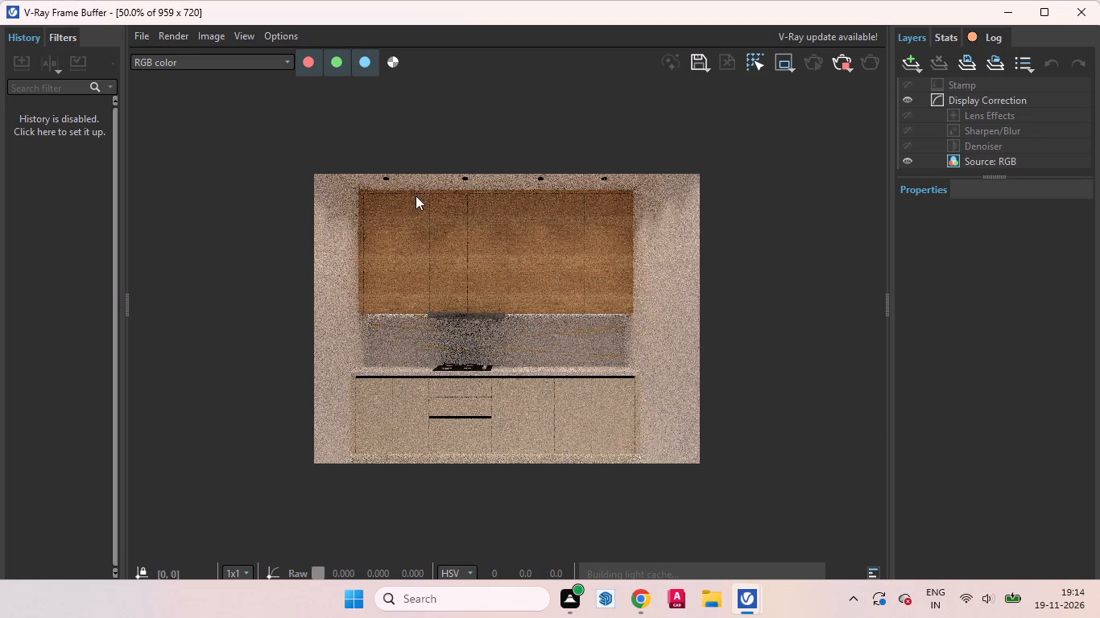
scroll(361, 181, "up", 1)
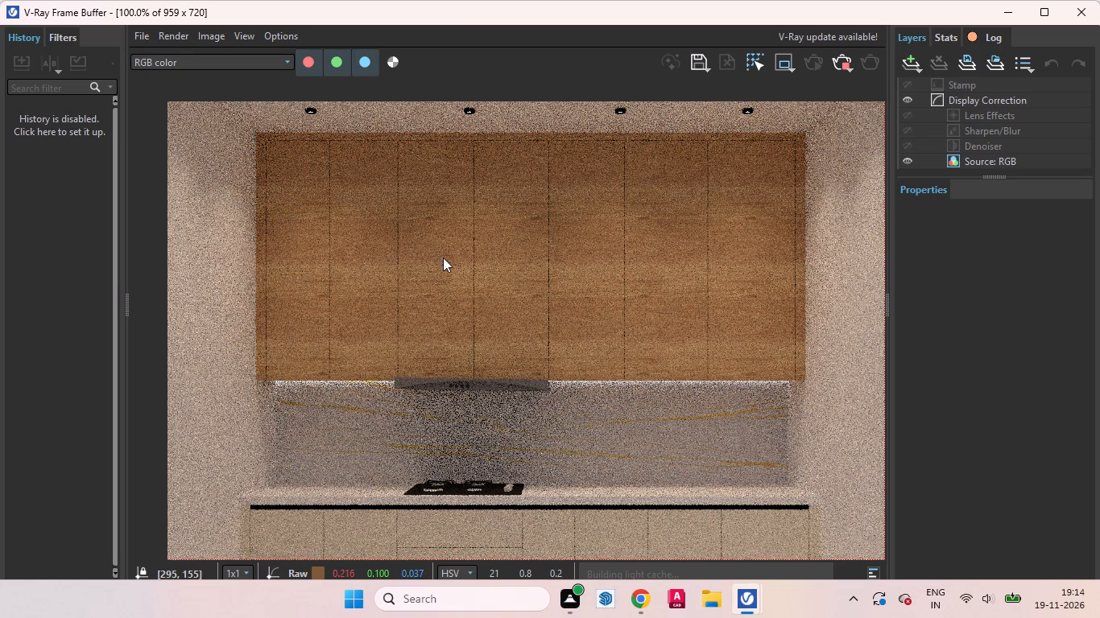
scroll(471, 286, "down", 1)
scroll(405, 217, "up", 1)
middle_click_drag(478, 260, 518, 133)
scroll(471, 474, "up", 1)
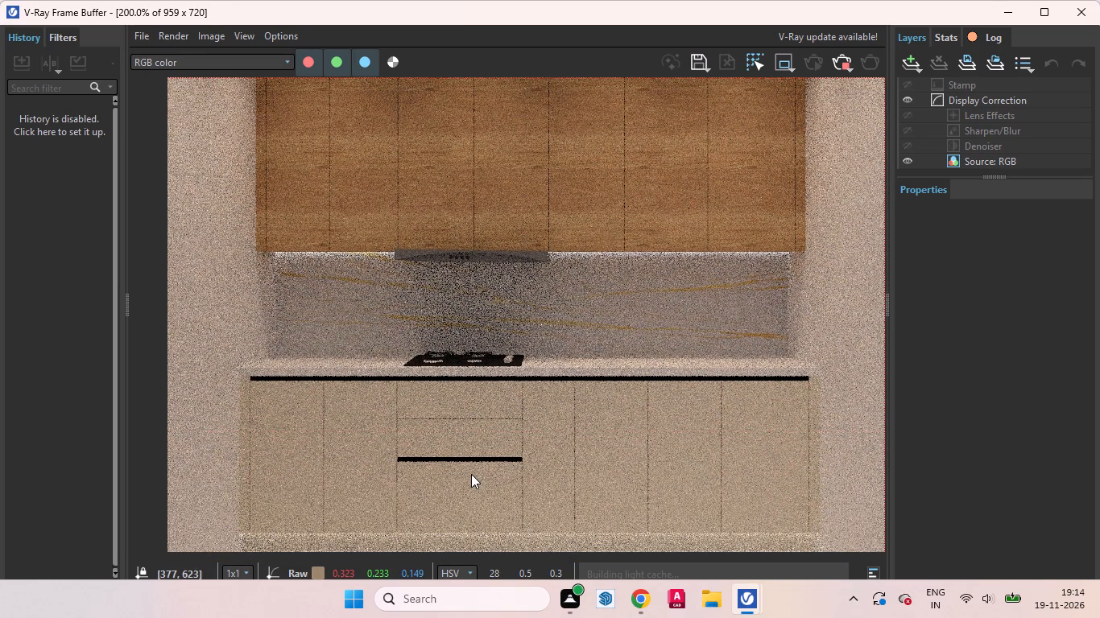
scroll(471, 474, "up", 1)
scroll(515, 488, "down", 2)
scroll(418, 387, "up", 1)
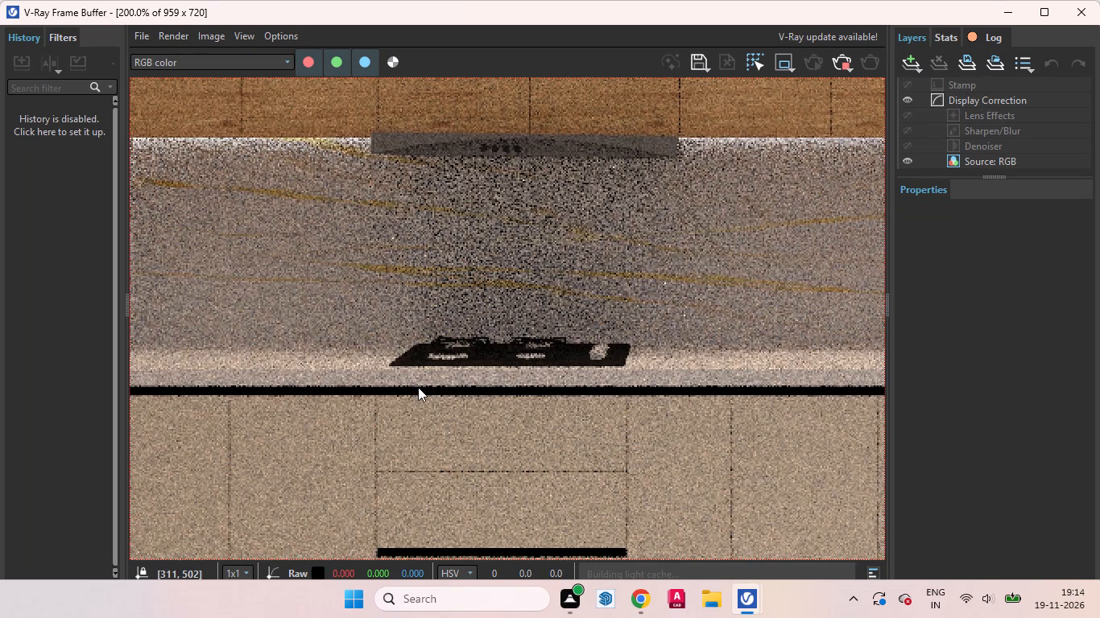
scroll(488, 419, "down", 1)
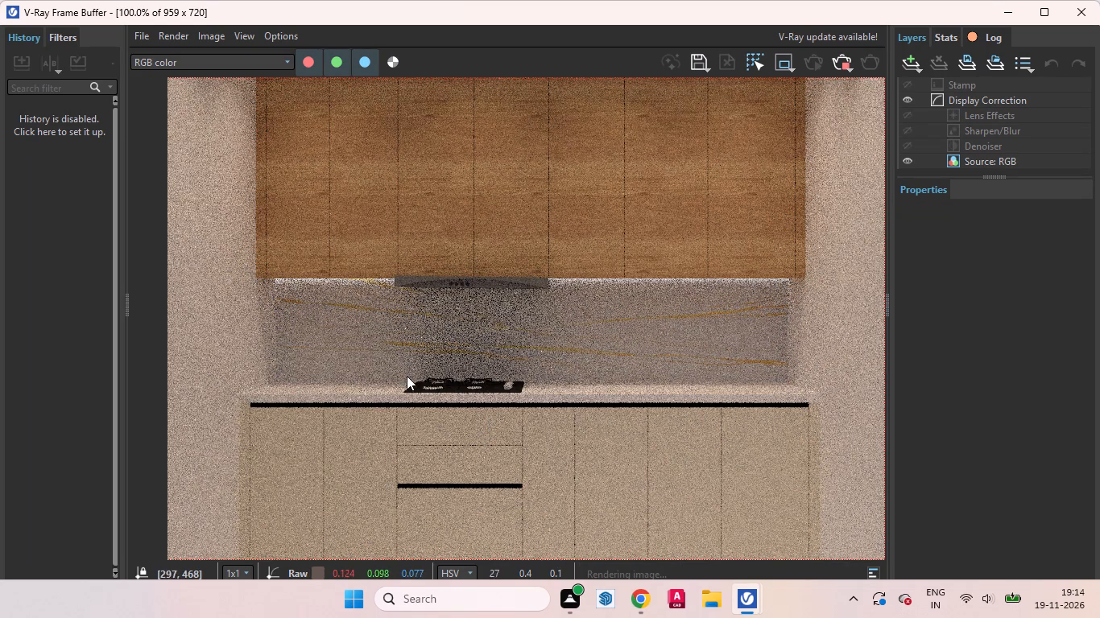
scroll(516, 429, "down", 2)
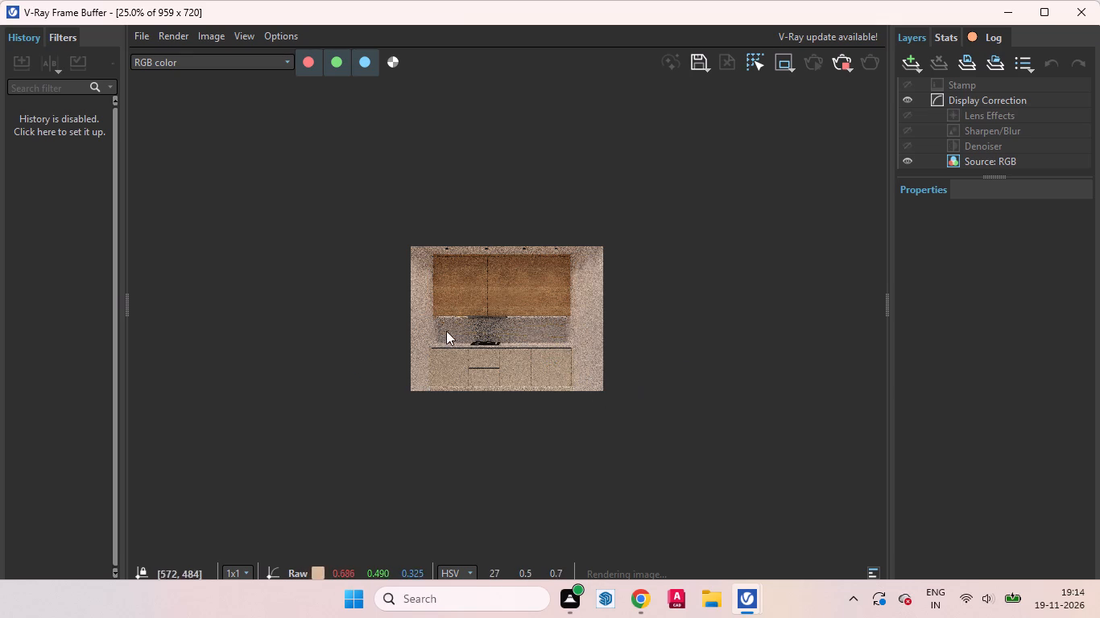
scroll(503, 356, "up", 1)
scroll(426, 434, "up", 1)
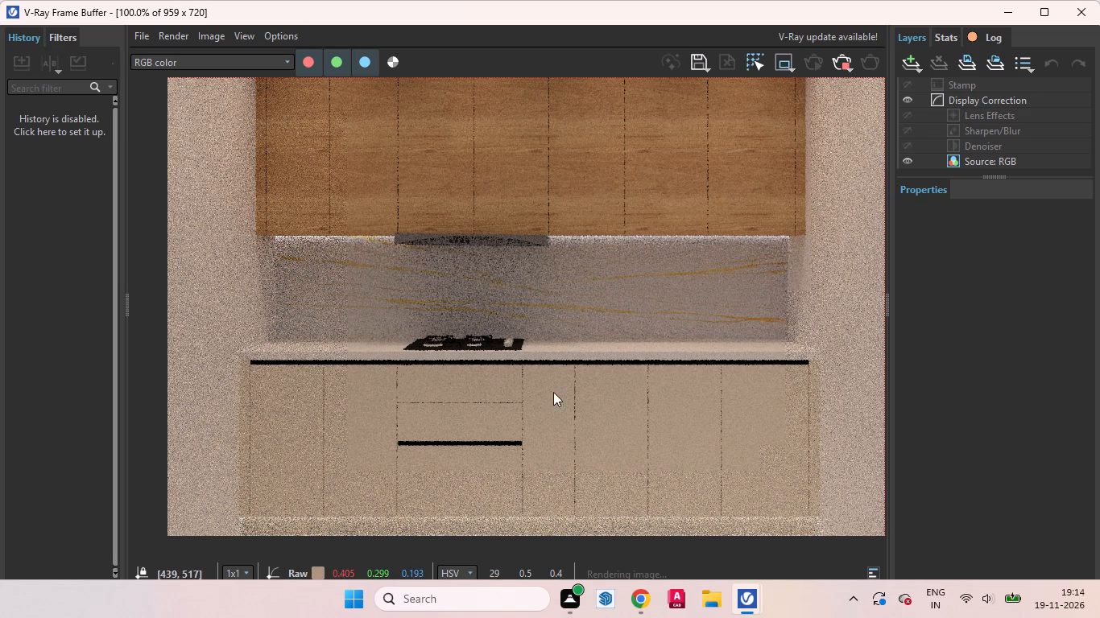
Compare the cabinets, countertop, plinth and walls across the whole kitchen render and in detail, and return to the SketchUp model.
scroll(581, 409, "down", 2)
scroll(321, 308, "up", 1)
middle_click_drag(387, 333, 339, 299)
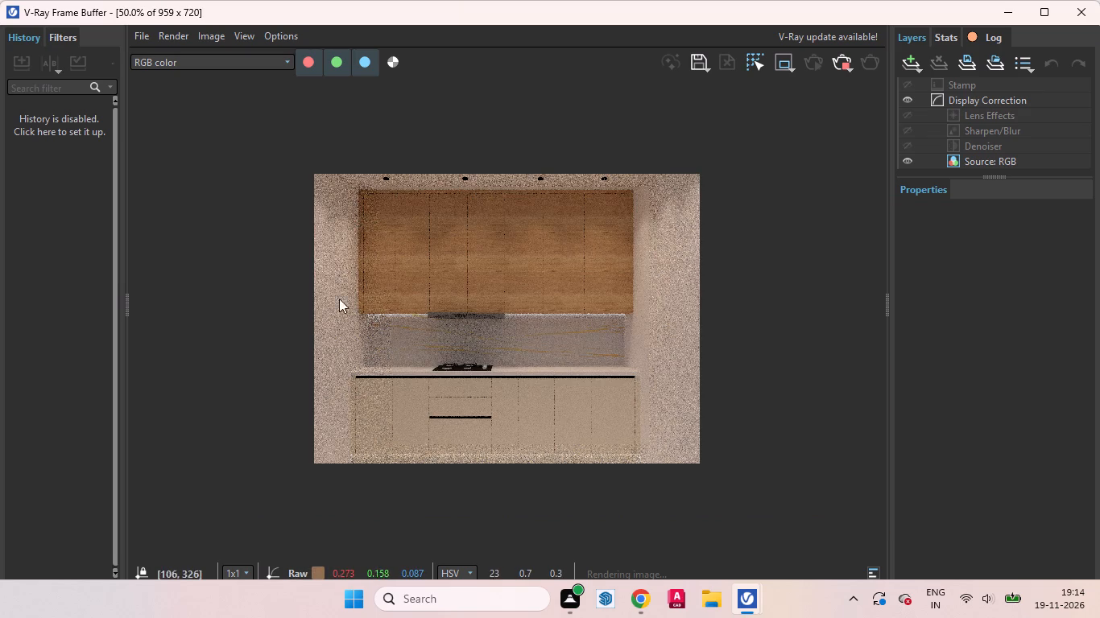
middle_click_drag(339, 299, 285, 251)
left_click_drag(358, 183, 591, 346)
left_click_drag(649, 187, 270, 310)
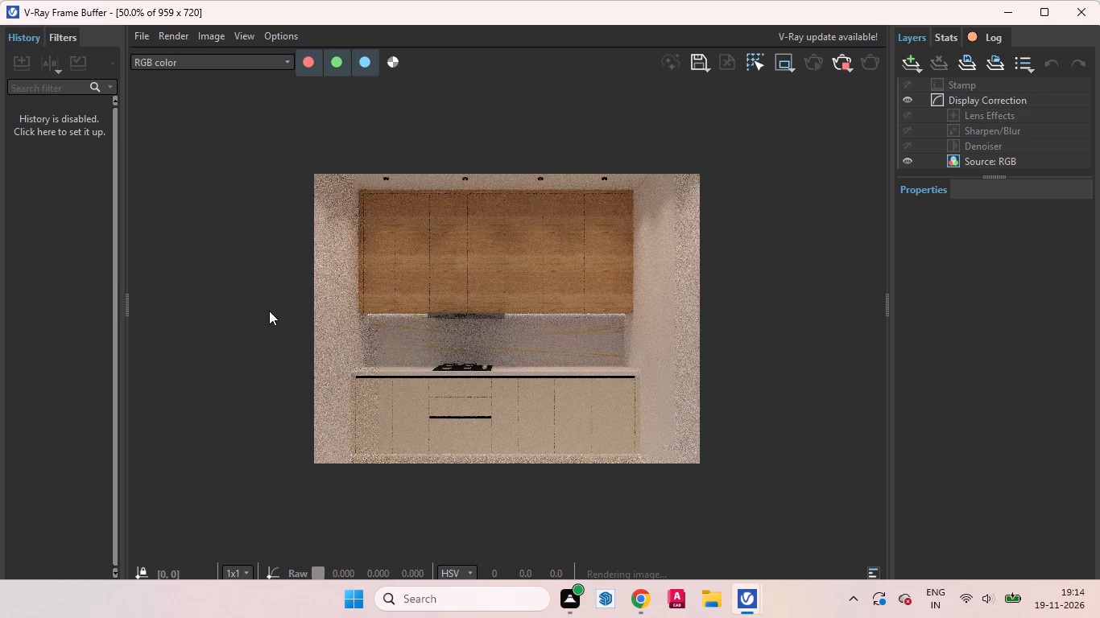
left_click_drag(652, 463, 374, 380)
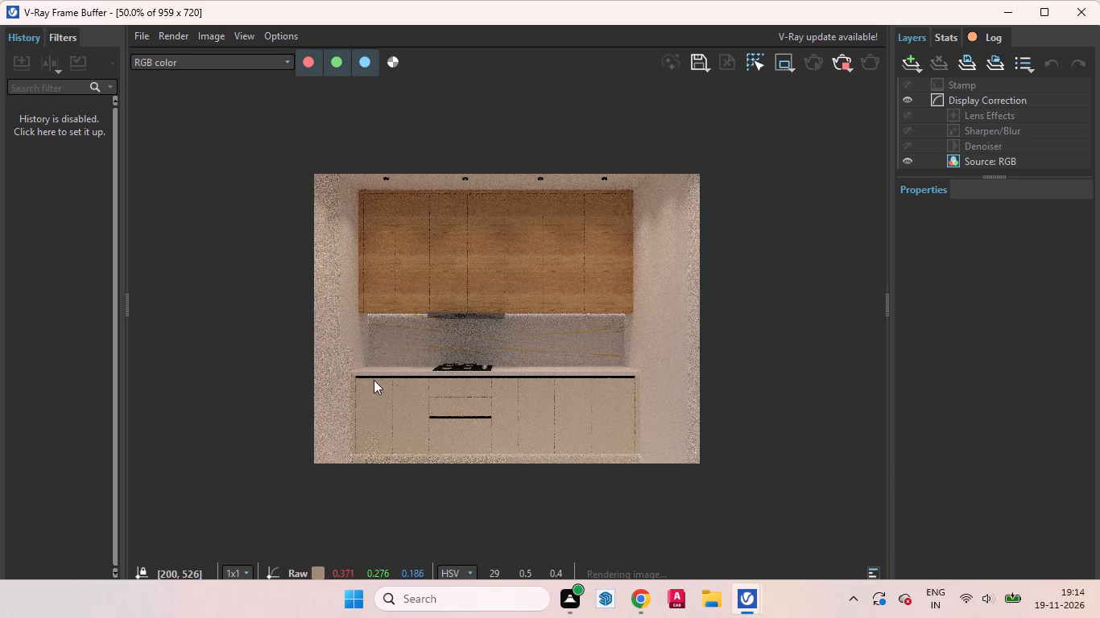
left_click_drag(374, 380, 361, 378)
scroll(347, 374, "up", 2)
scroll(387, 389, "down", 2)
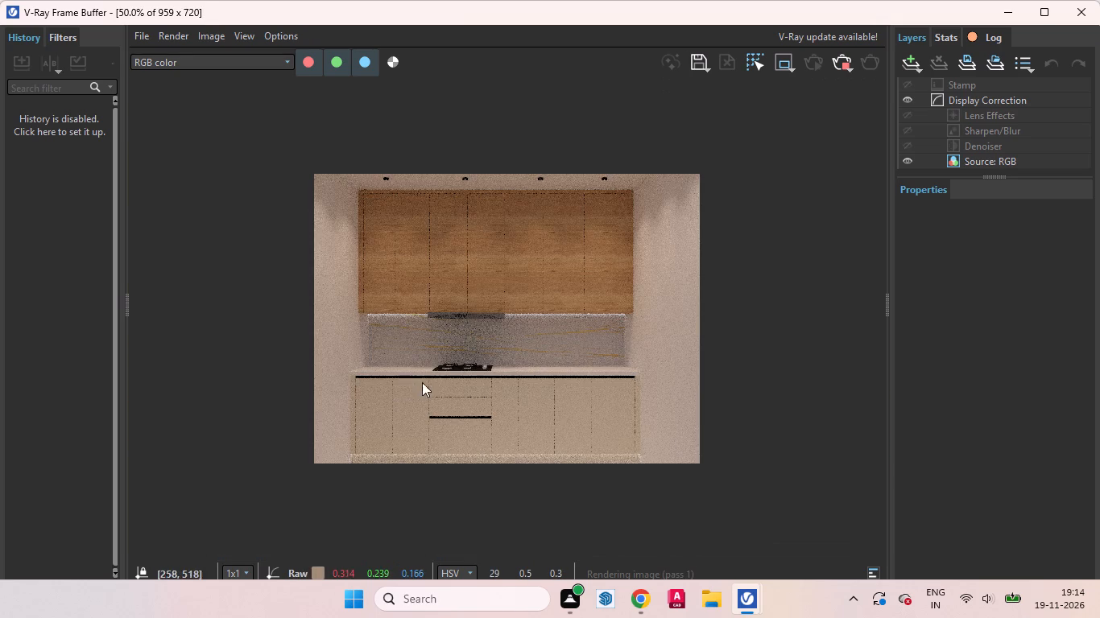
scroll(485, 474, "up", 2)
scroll(485, 474, "down", 2)
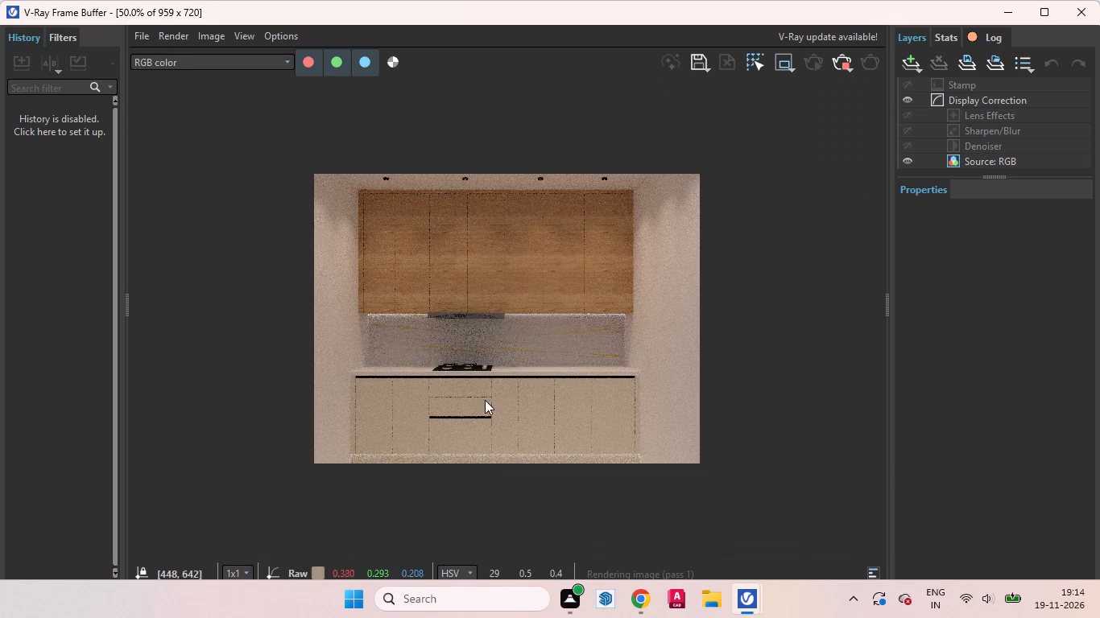
scroll(473, 386, "up", 1)
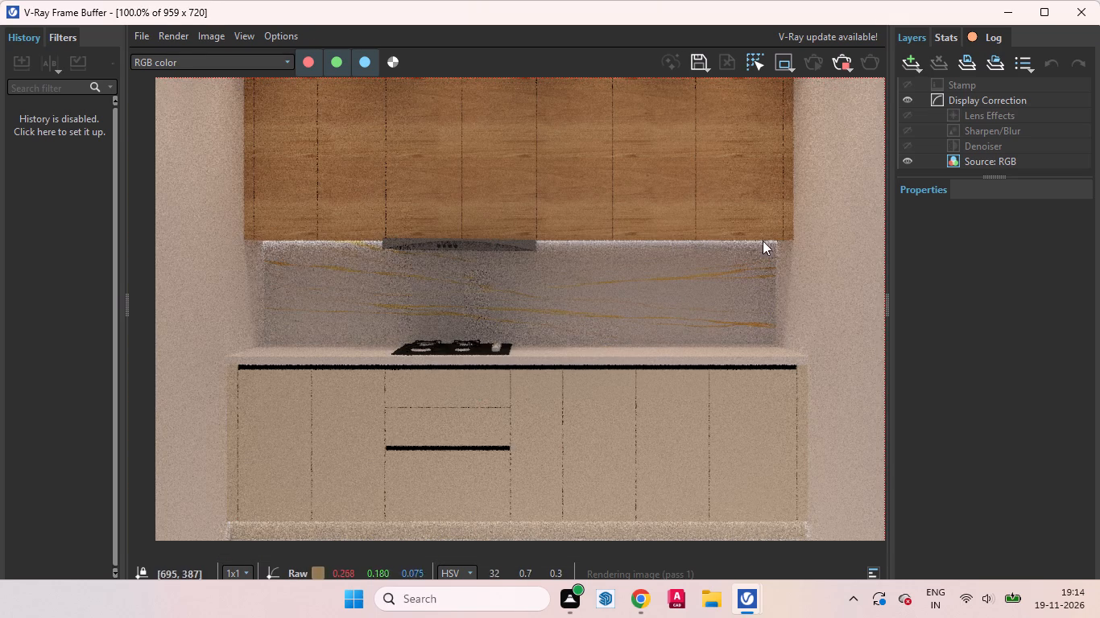
left_click(1006, 10)
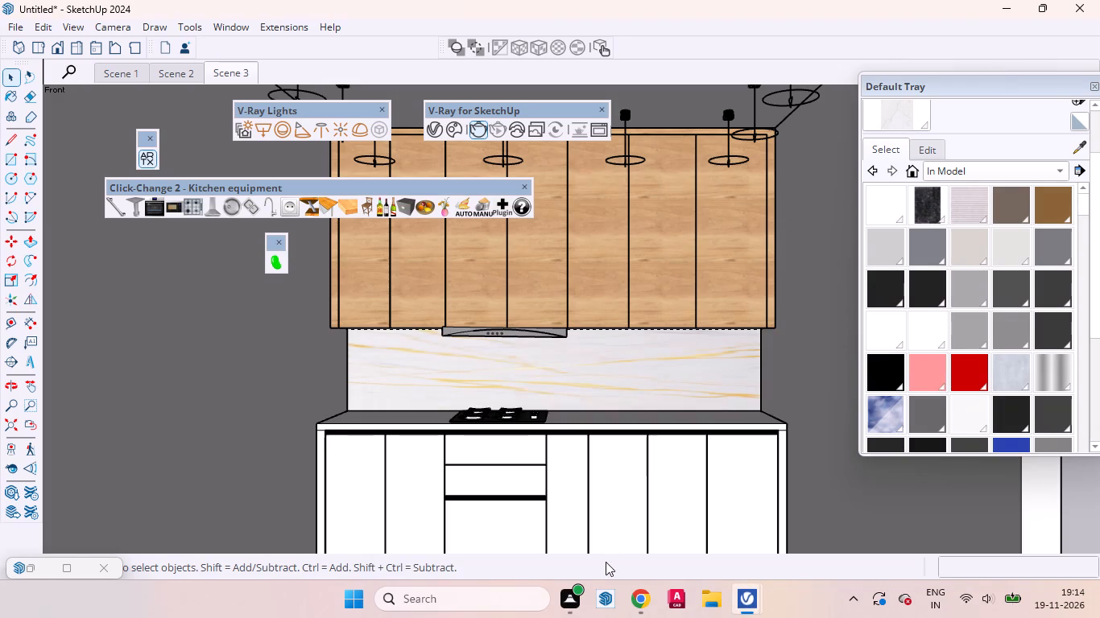
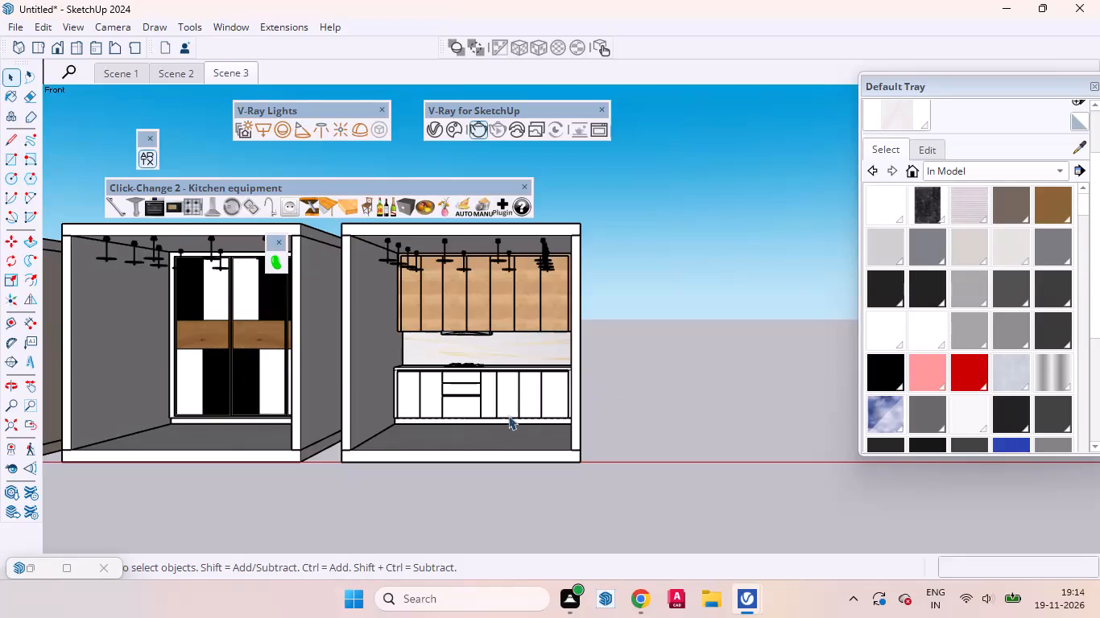
Inspect the framed face artwork on the wardrobe room's side wall, check its picture face within the group, and leave the group.
scroll(502, 418, "up", 3)
middle_click_drag(499, 436, 742, 482)
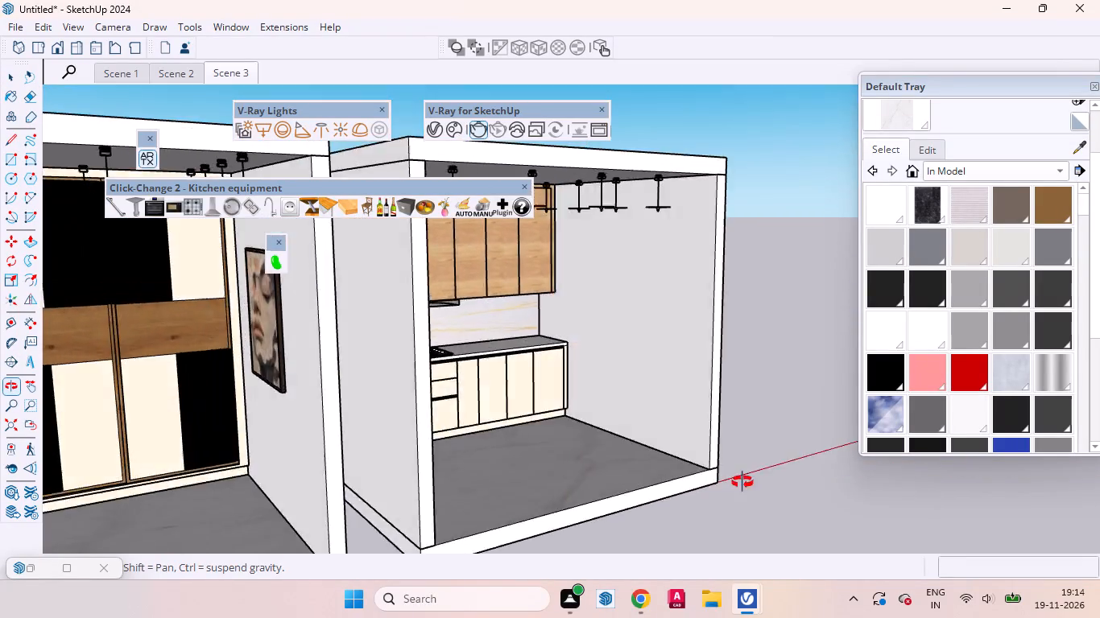
middle_click_drag(742, 482, 817, 426)
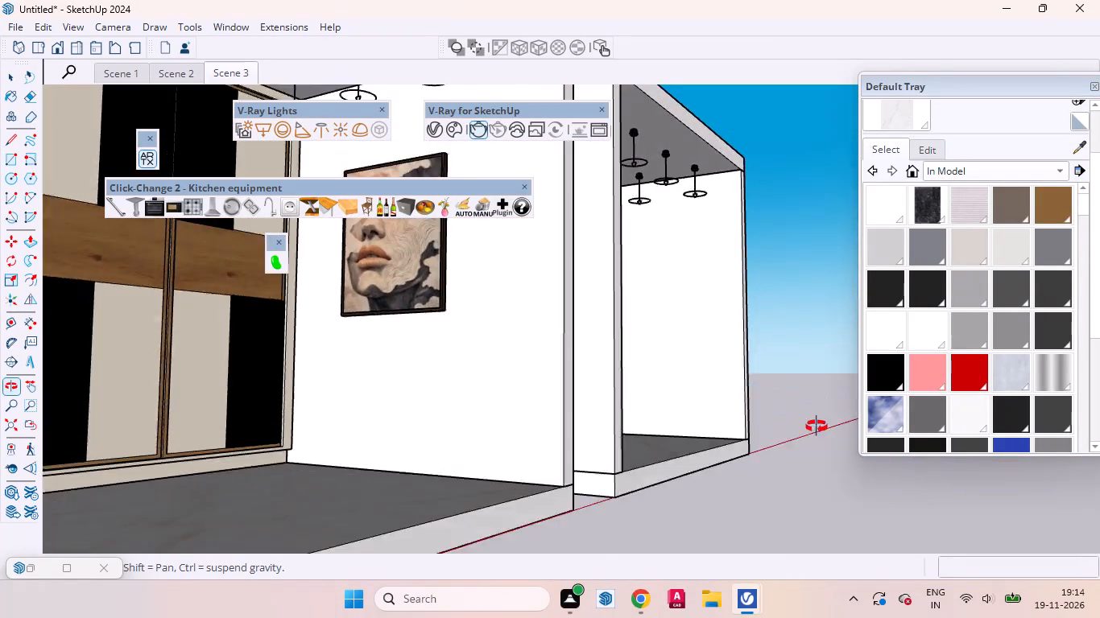
middle_click_drag(817, 426, 817, 435)
scroll(283, 298, "up", 14)
middle_click_drag(645, 356, 594, 358)
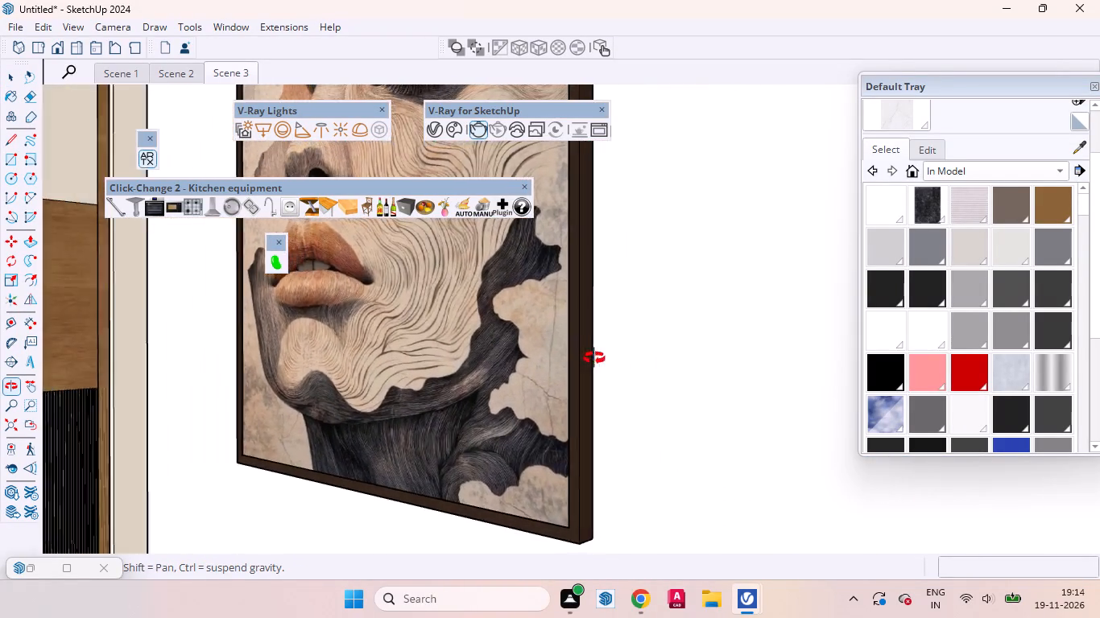
middle_click_drag(594, 358, 520, 326)
scroll(521, 326, "up", 6)
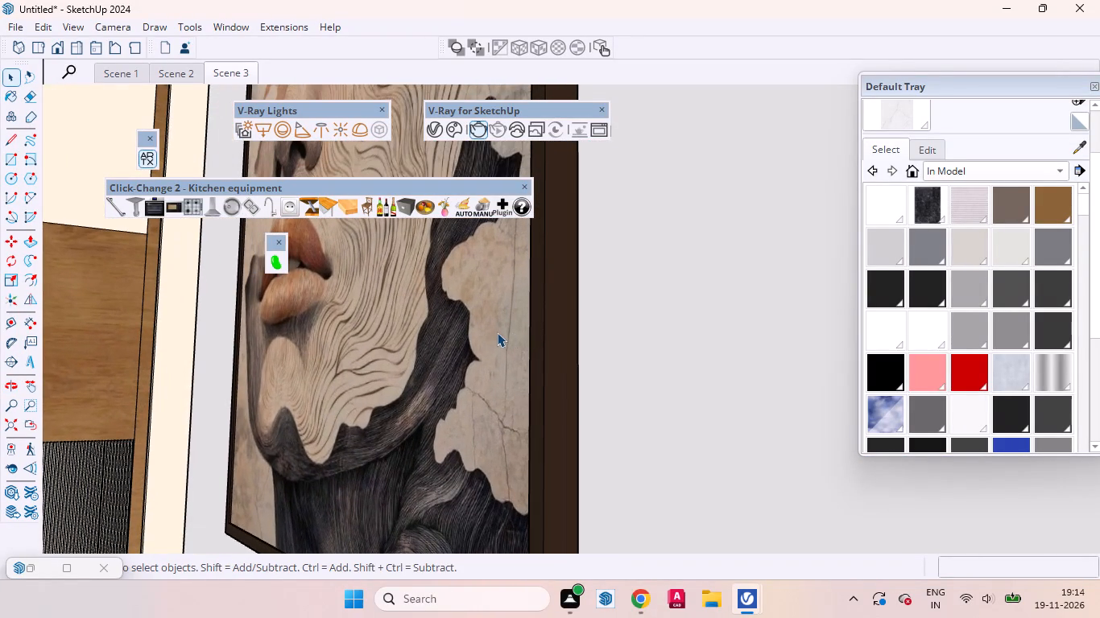
left_click(494, 332)
left_click(496, 323)
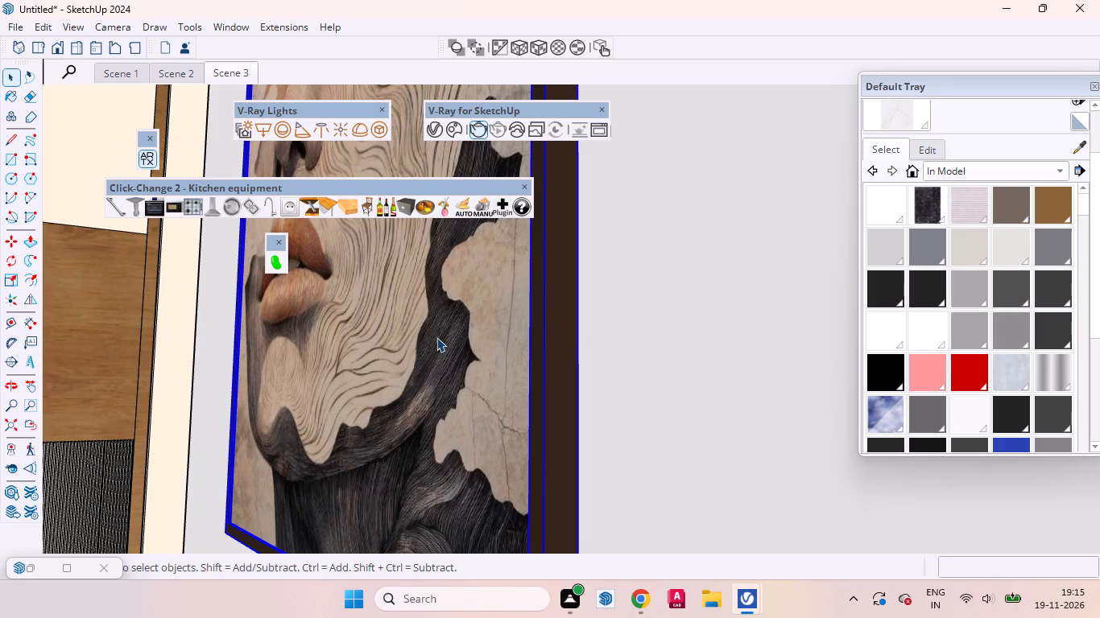
double_click(436, 337)
left_click(372, 341)
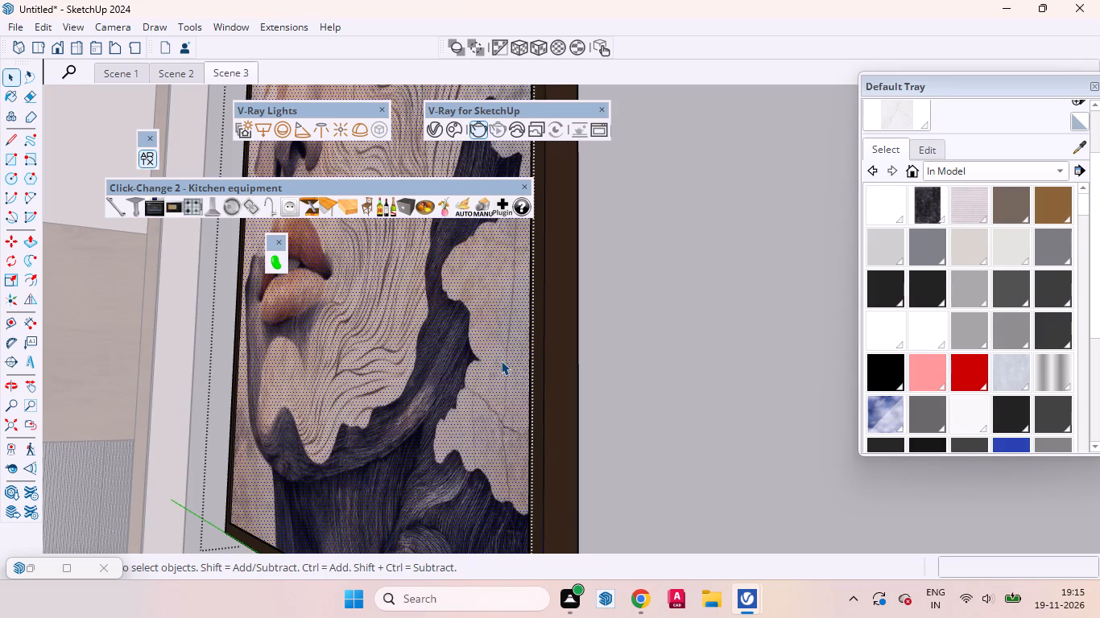
scroll(466, 373, "down", 4)
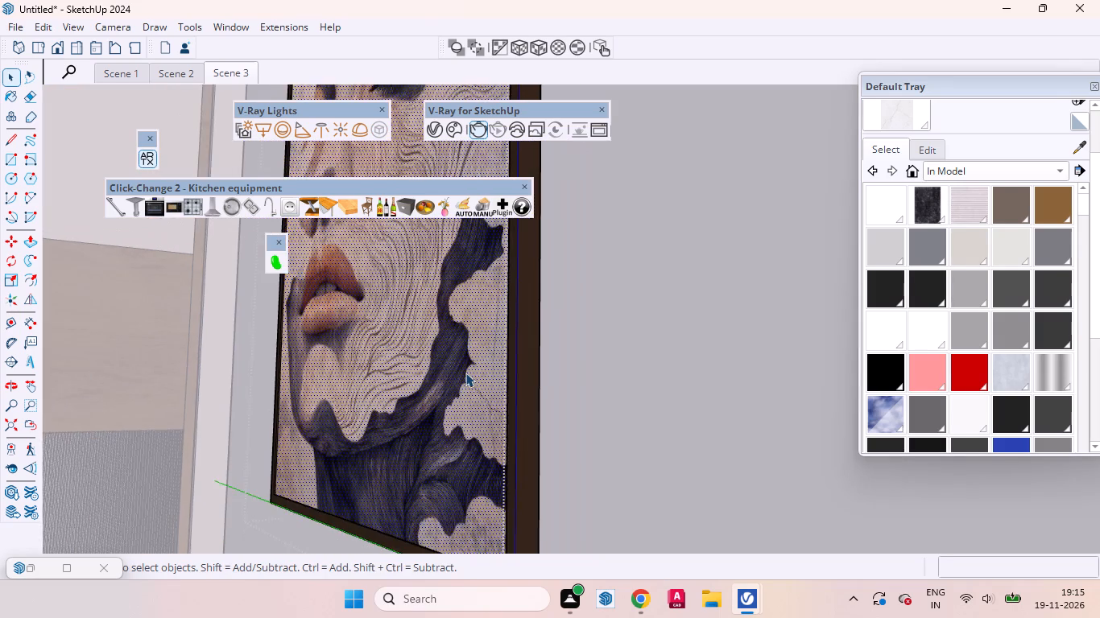
scroll(465, 373, "down", 20)
scroll(465, 373, "down", 7)
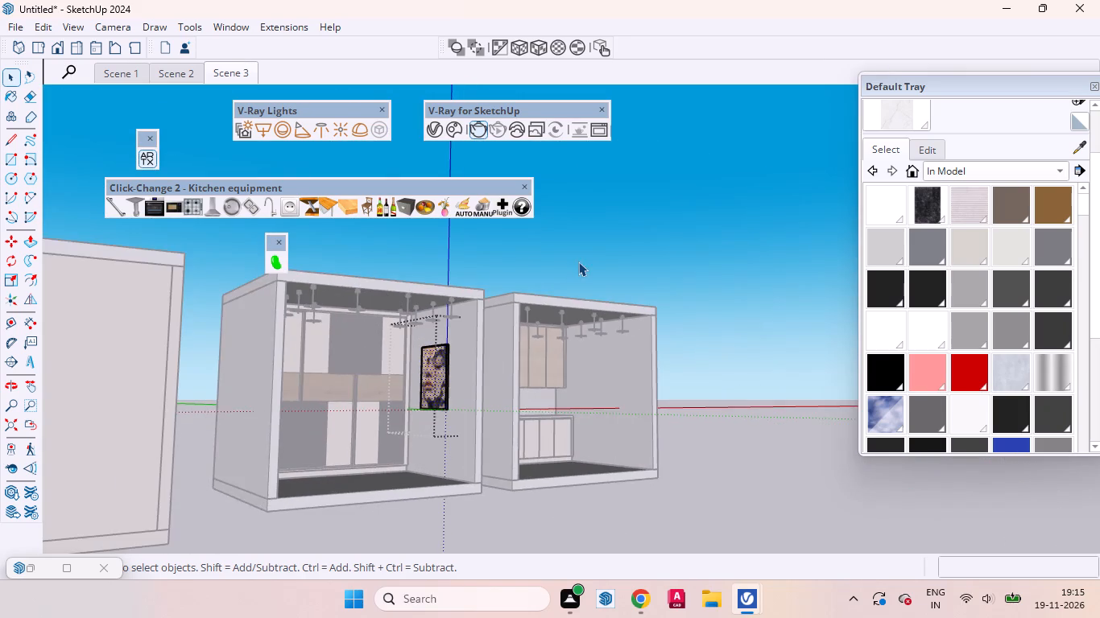
left_click(578, 262)
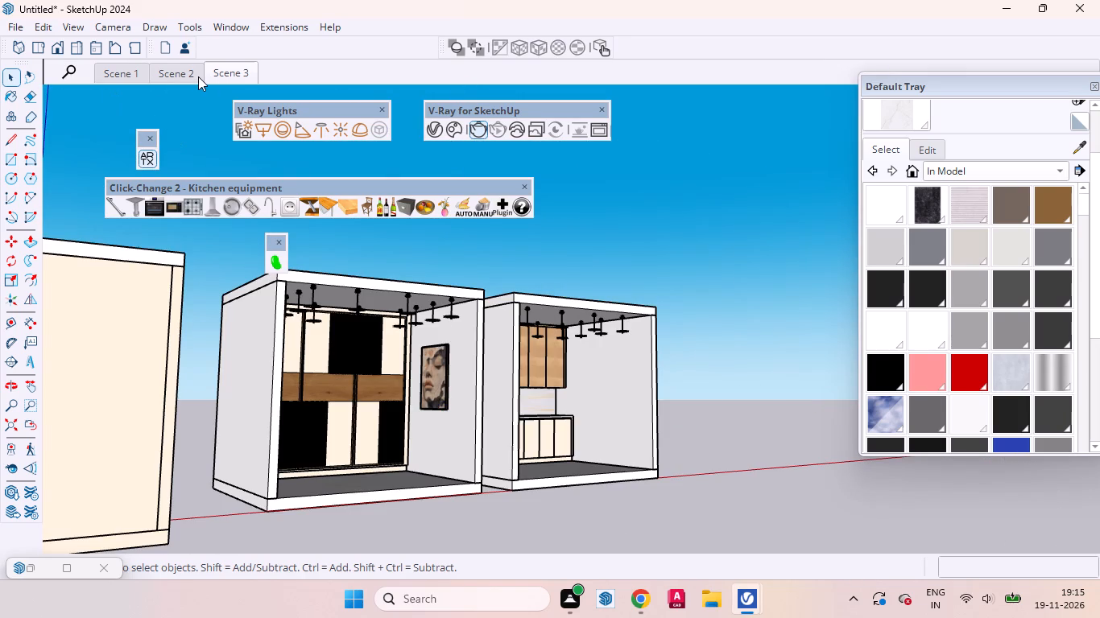
Recall Scene 2 and inspect the joint between the wardrobe's wood band, door frame and fluted panel up close.
left_click(189, 77)
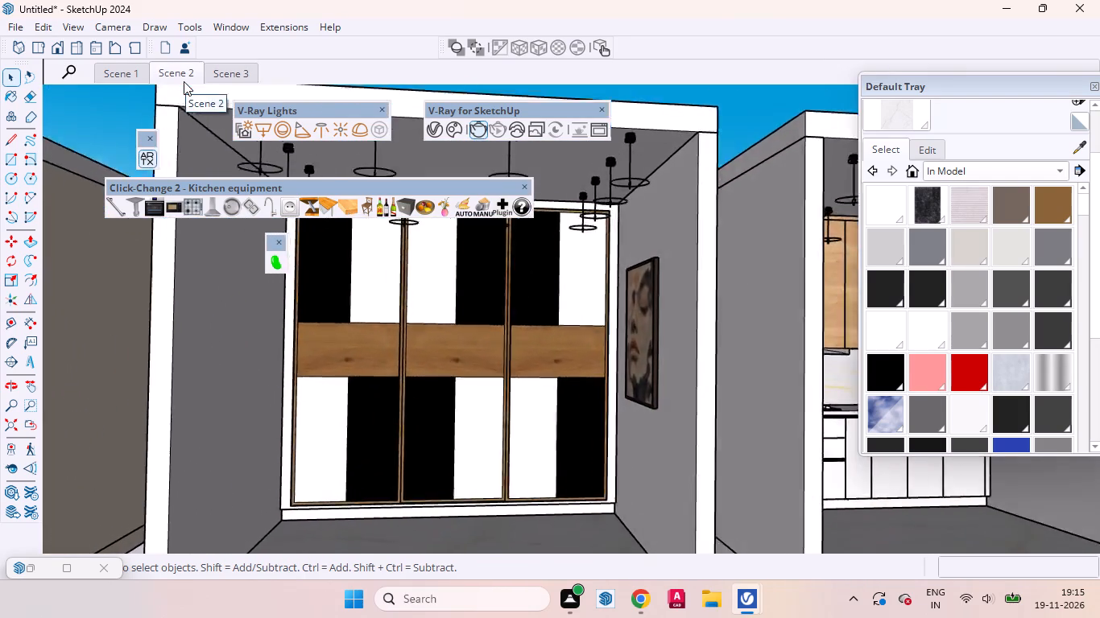
scroll(469, 350, "up", 11)
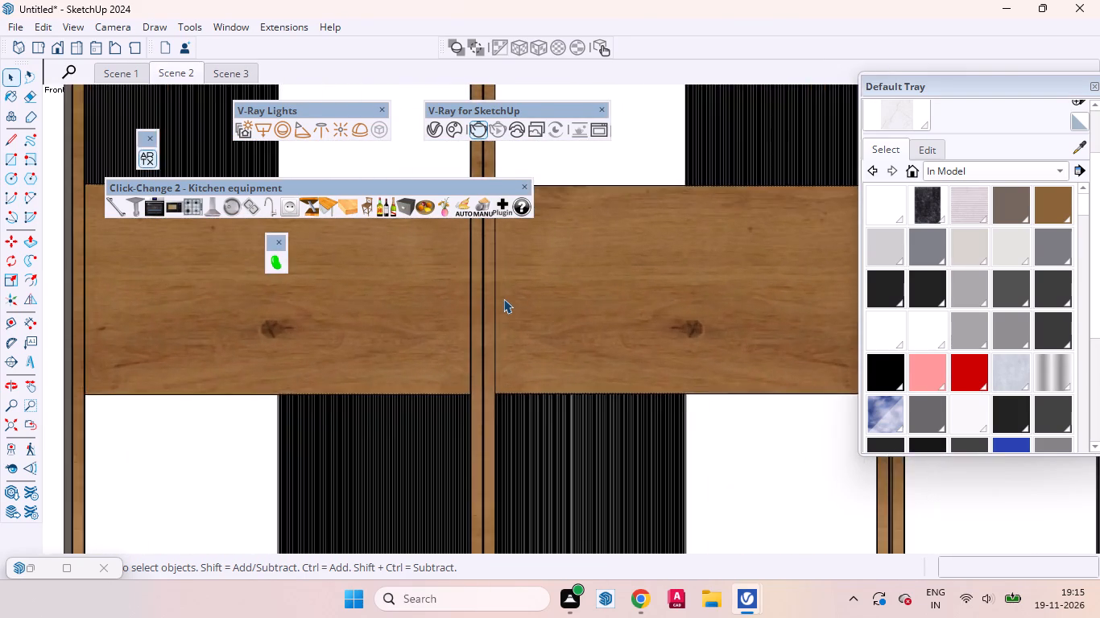
scroll(503, 299, "up", 3)
middle_click_drag(488, 311, 279, 496)
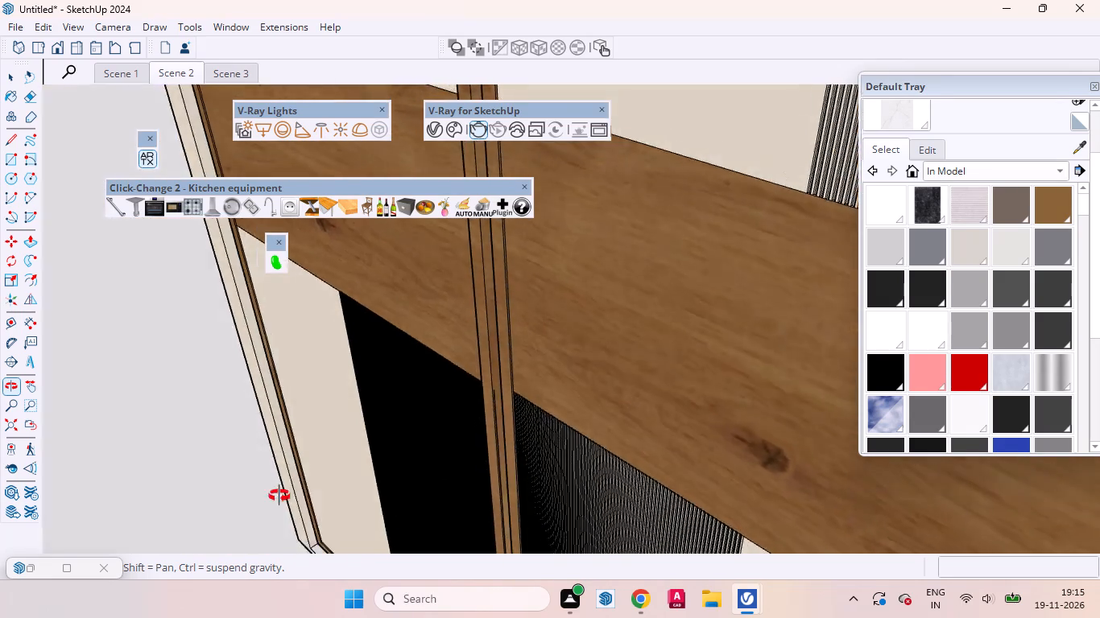
middle_click_drag(279, 496, 432, 428)
scroll(536, 447, "up", 16)
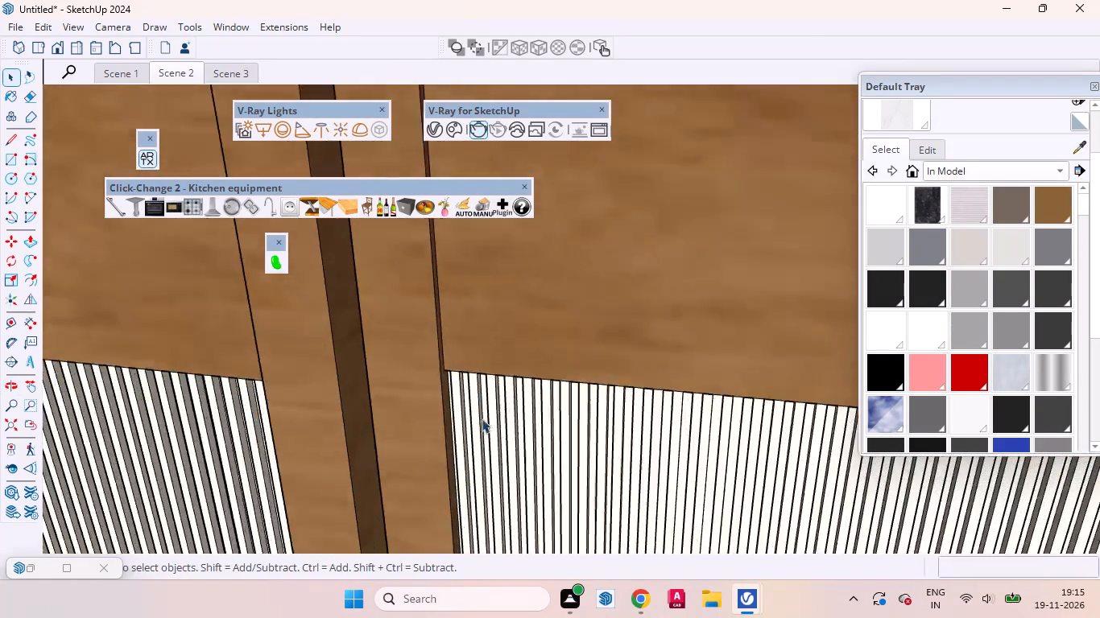
scroll(482, 418, "up", 10)
middle_click_drag(453, 377, 502, 296)
scroll(463, 355, "up", 1)
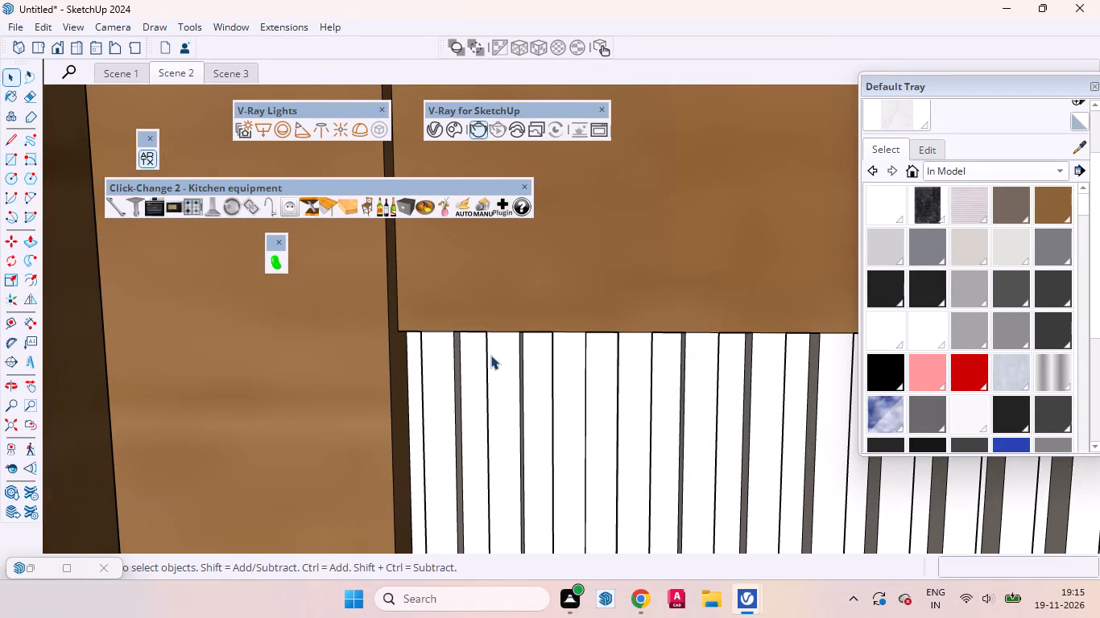
Open the middle wardrobe door group and check the fluted panel's individual strip faces below the wood band.
left_click(490, 355)
double_click(490, 368)
left_click(458, 384)
left_click(474, 380)
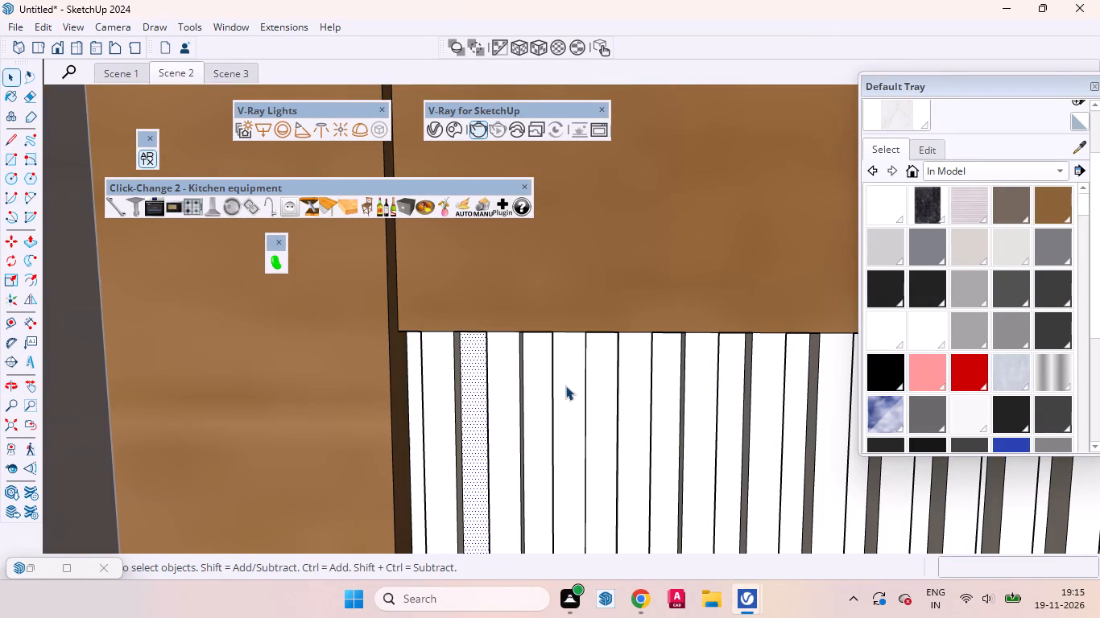
left_click(560, 384)
left_click(511, 396)
middle_click_drag(570, 398, 511, 381)
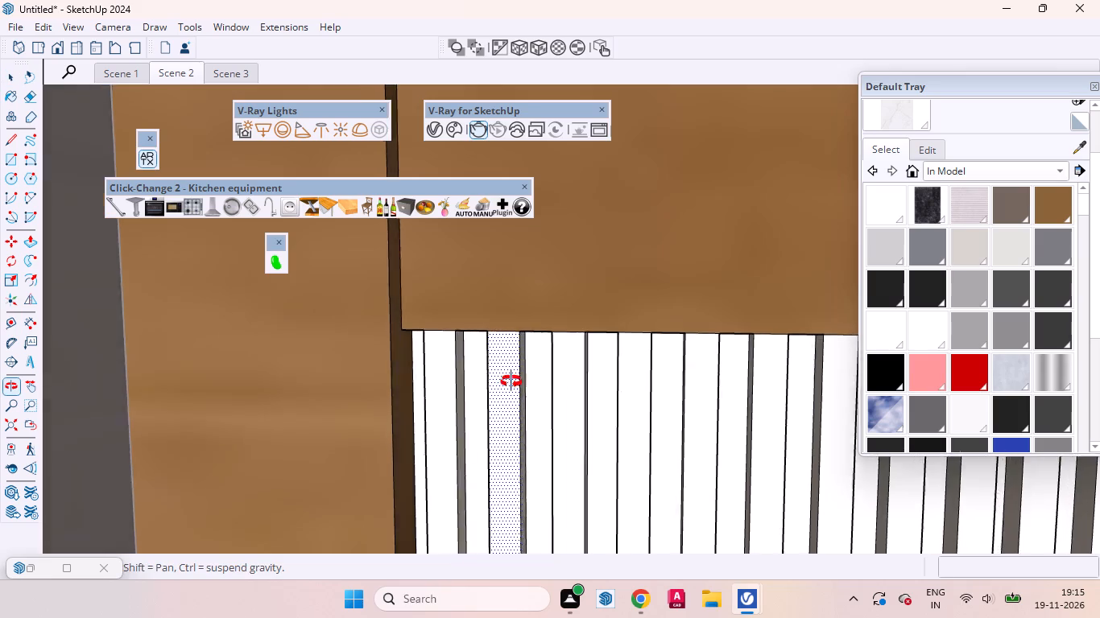
middle_click_drag(511, 381, 584, 380)
left_click(581, 375)
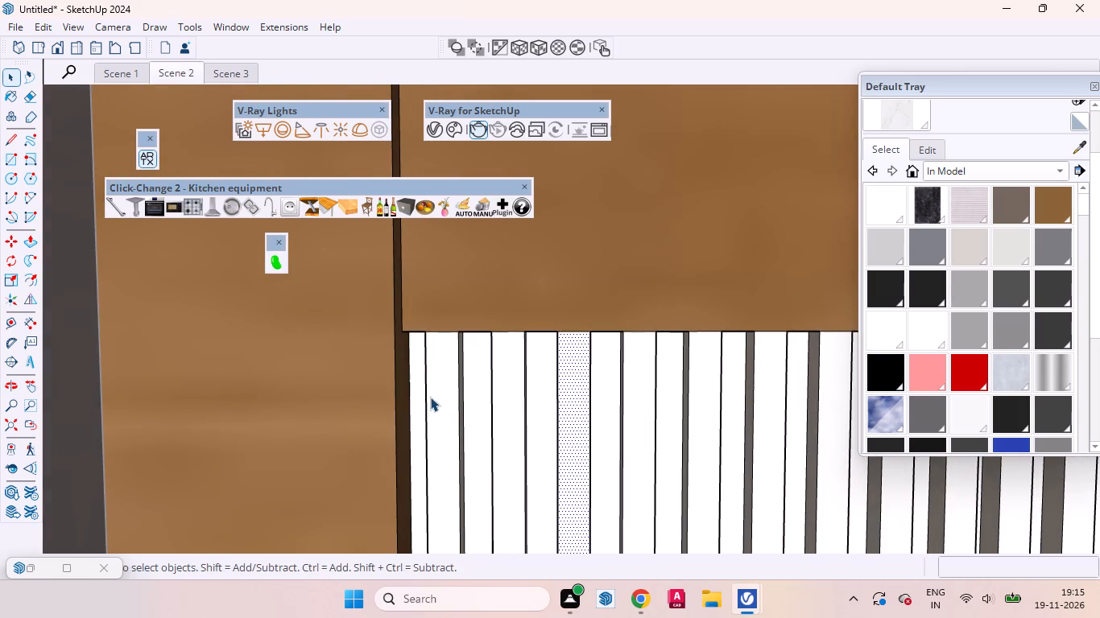
left_click(430, 397)
left_click(513, 393)
left_click(580, 398)
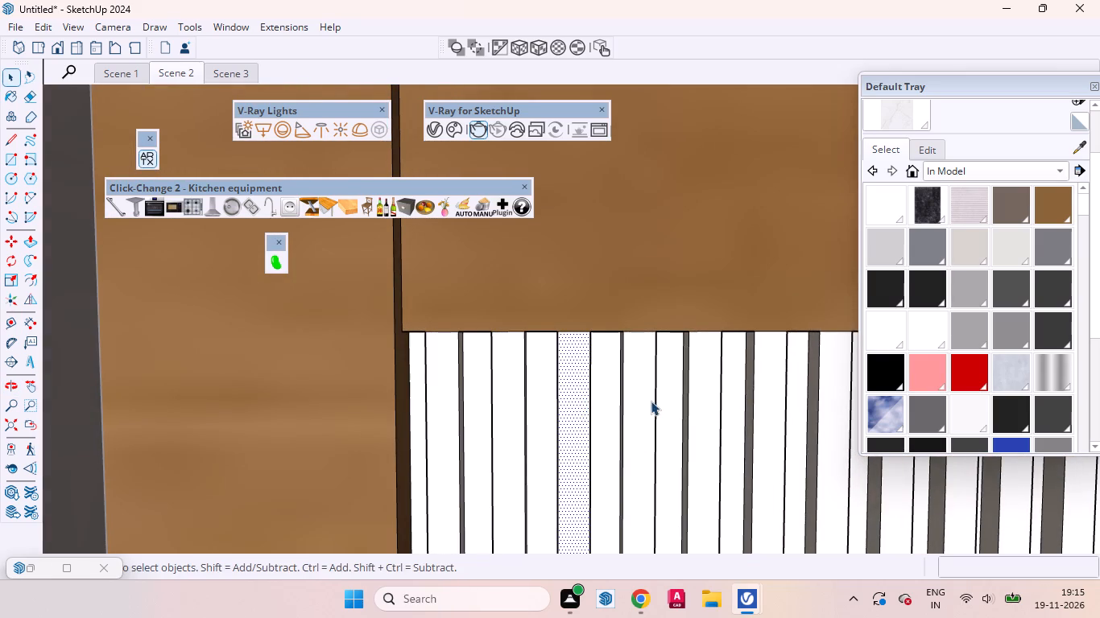
left_click(651, 401)
Check further strip faces along the same fluted panel, and leave the wardrobe door group.
scroll(242, 393, "down", 8)
scroll(478, 407, "up", 3)
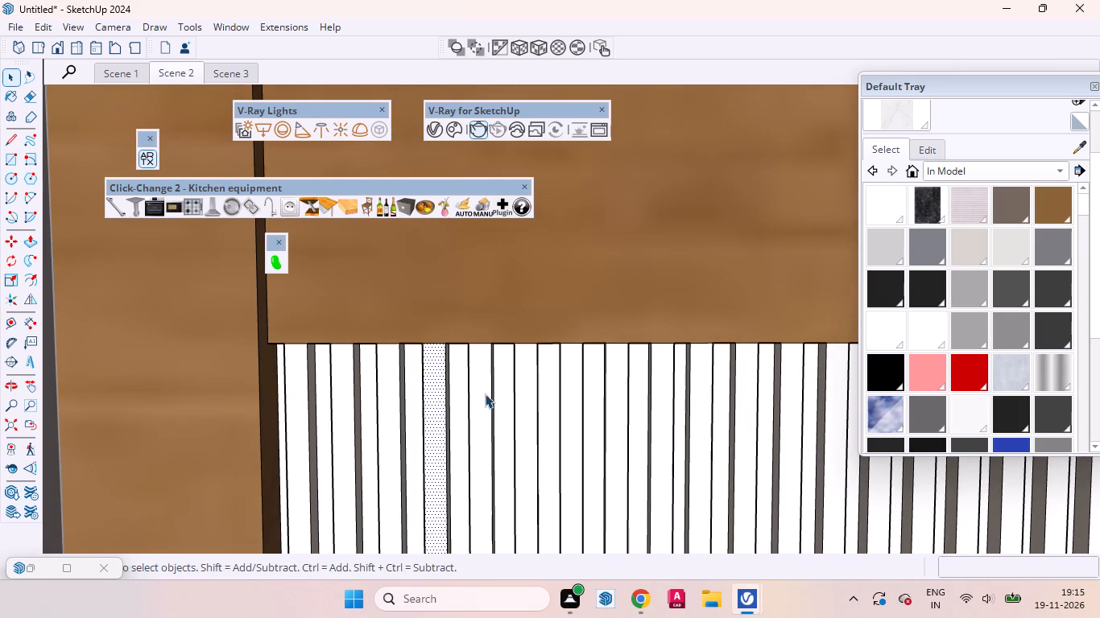
left_click(466, 389)
left_click(505, 395)
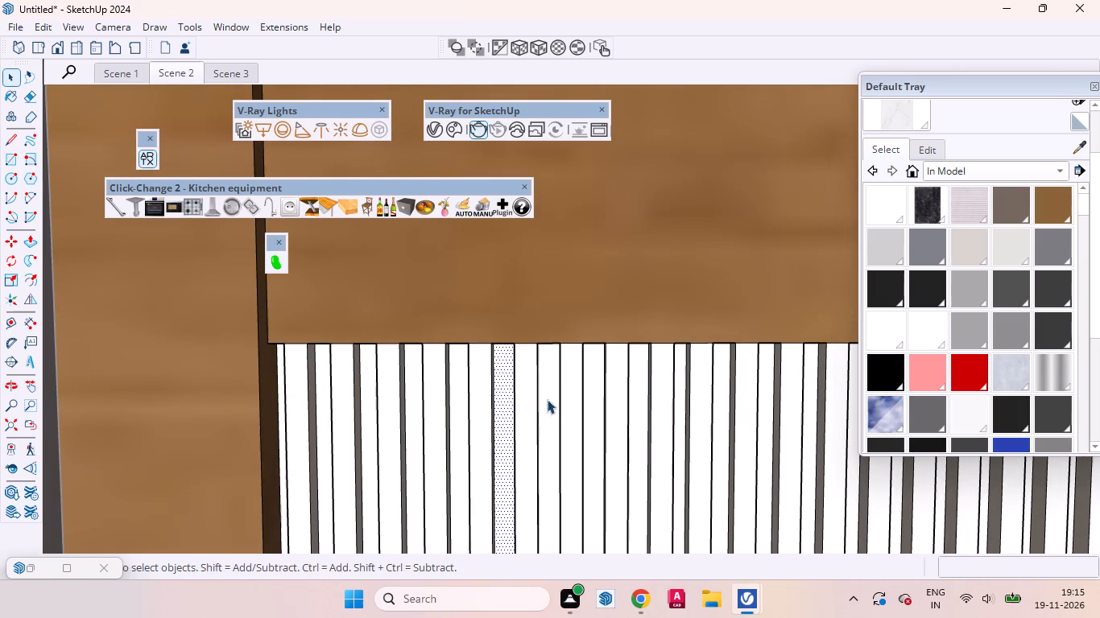
left_click(554, 400)
left_click(596, 400)
scroll(411, 417, "down", 4)
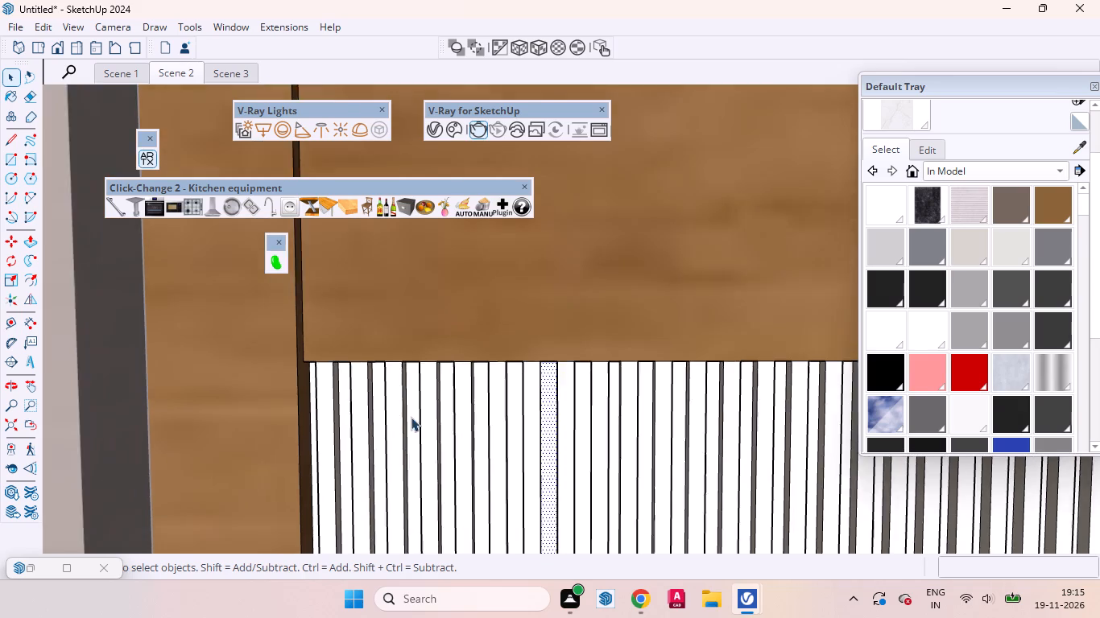
scroll(411, 417, "down", 20)
scroll(411, 417, "down", 13)
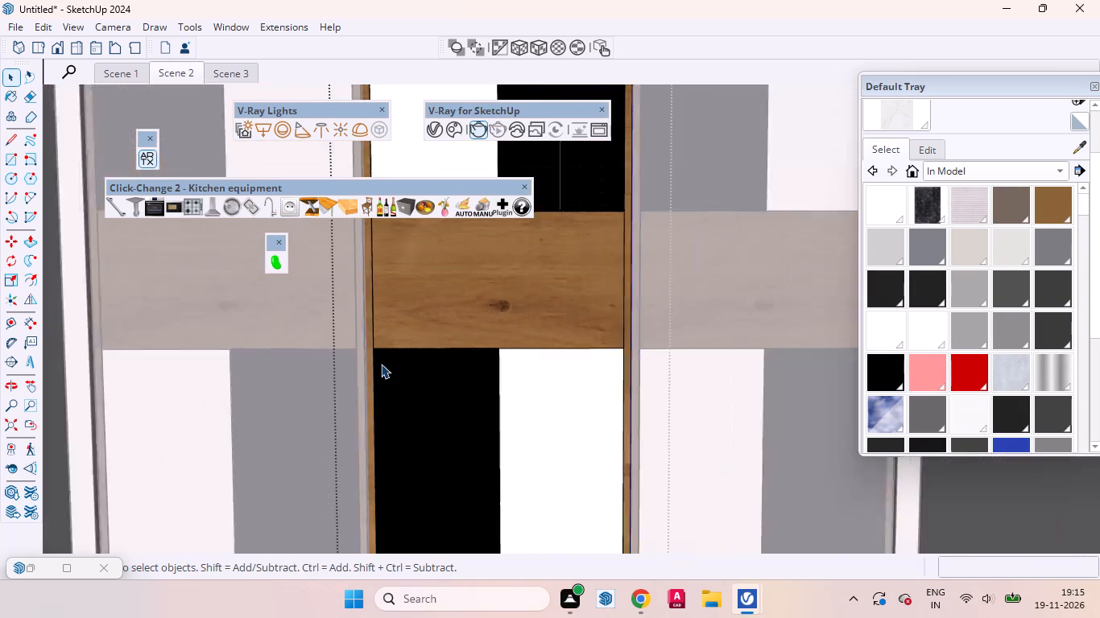
scroll(381, 364, "down", 17)
double_click(636, 191)
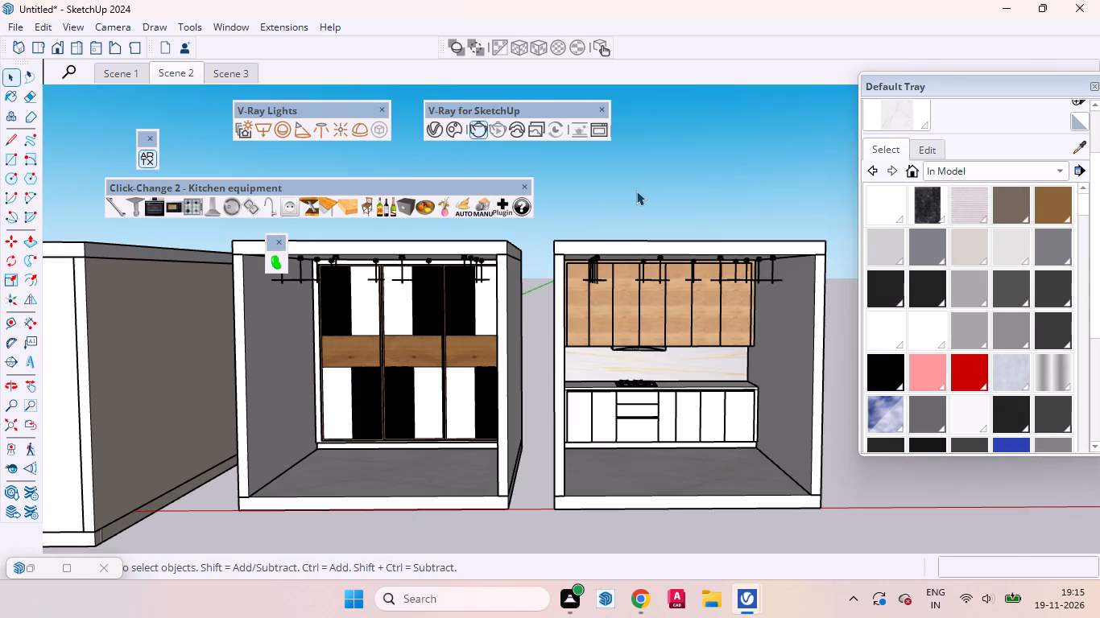
Recall Scene 2 and inspect the wardrobe's lower door frames, bottom track and plinth from several angles.
left_click(160, 77)
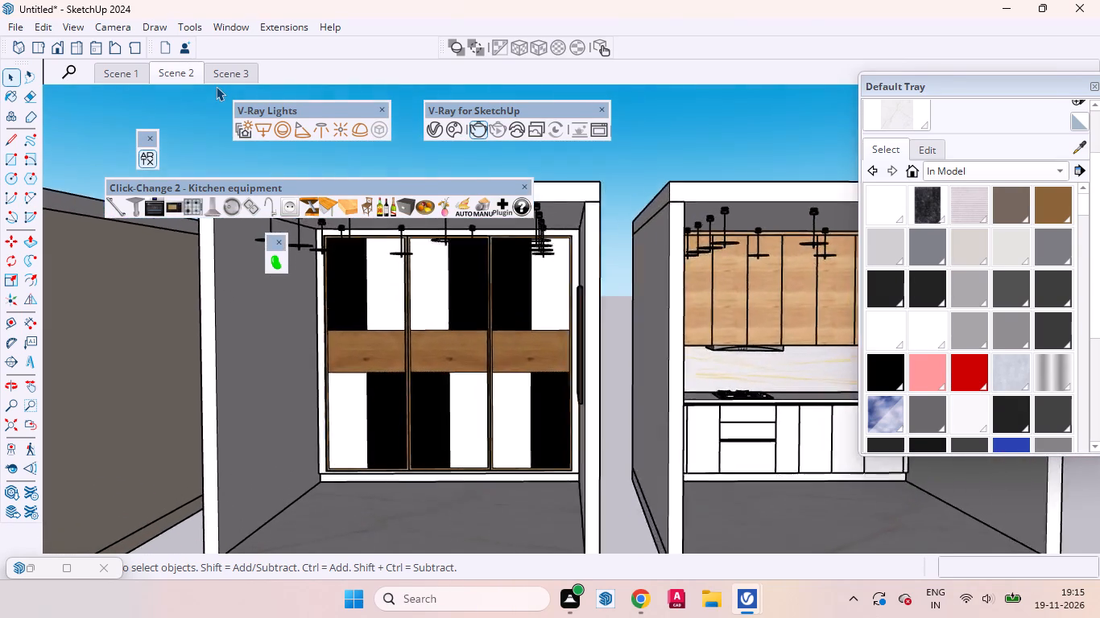
scroll(563, 441, "up", 3)
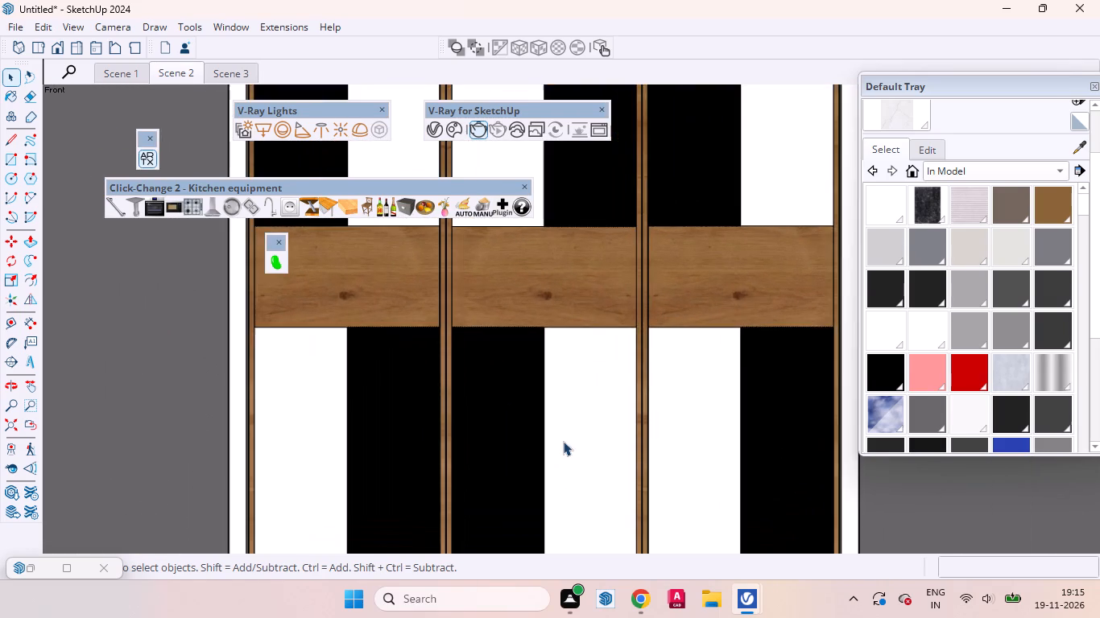
scroll(507, 405, "down", 8)
middle_click_drag(506, 503, 472, 594)
scroll(458, 505, "up", 4)
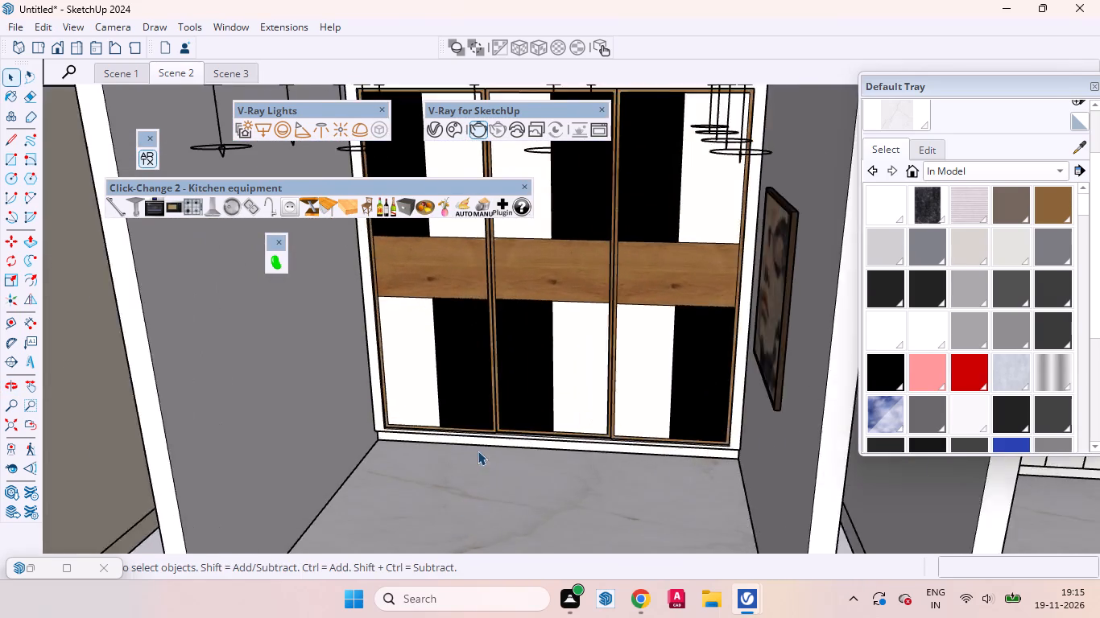
scroll(478, 451, "up", 20)
scroll(478, 451, "up", 4)
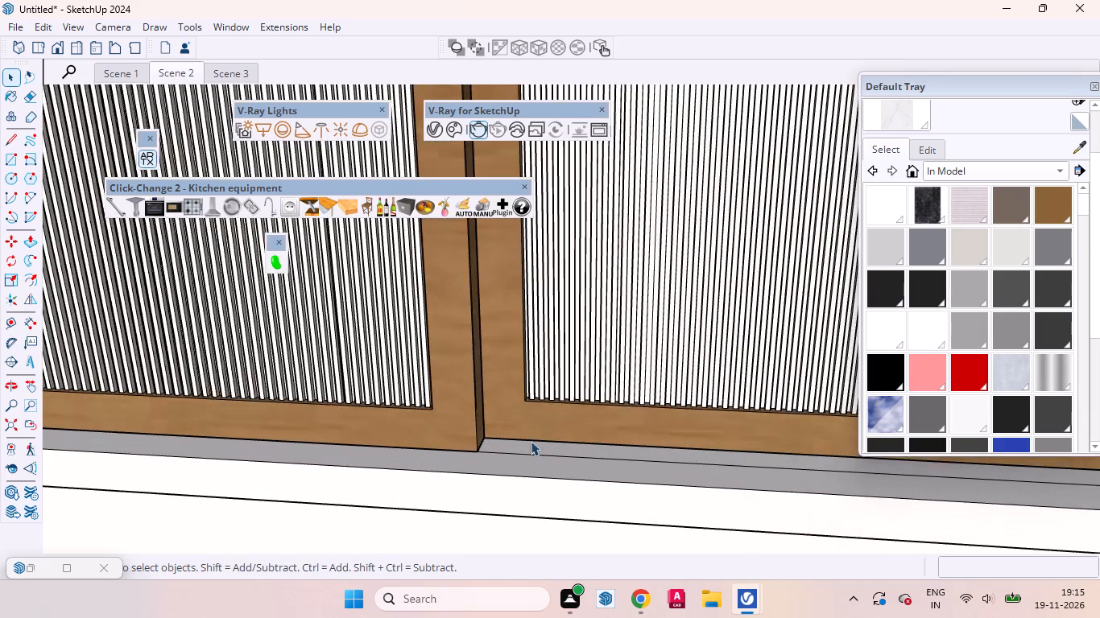
middle_click_drag(525, 442, 616, 427)
scroll(616, 427, "down", 5)
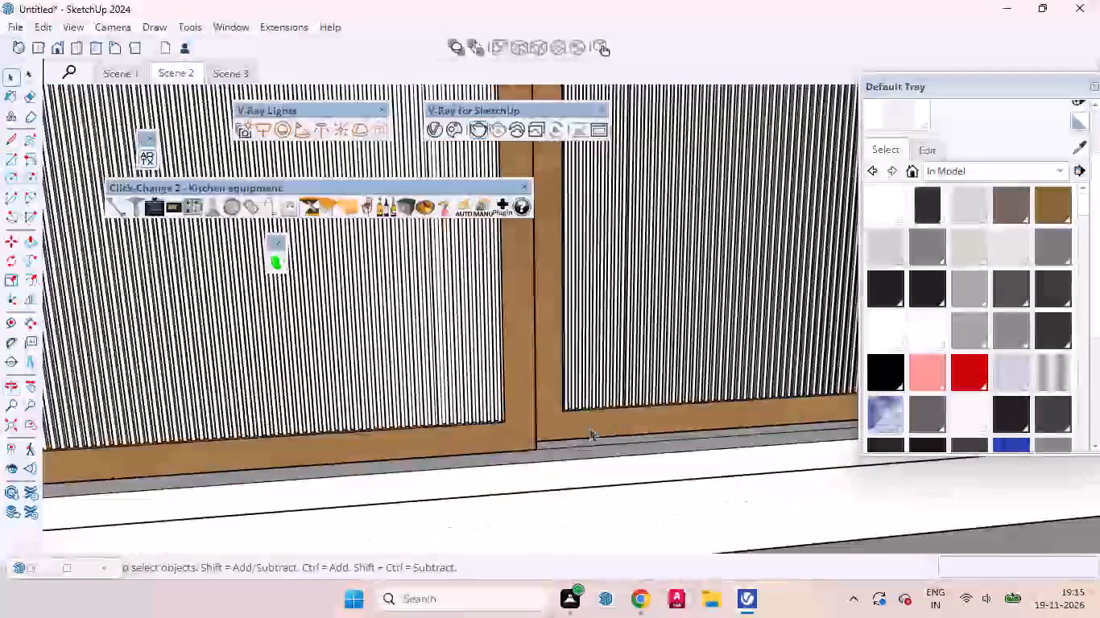
scroll(589, 427, "down", 20)
scroll(589, 427, "down", 10)
scroll(408, 523, "up", 1)
scroll(408, 523, "down", 3)
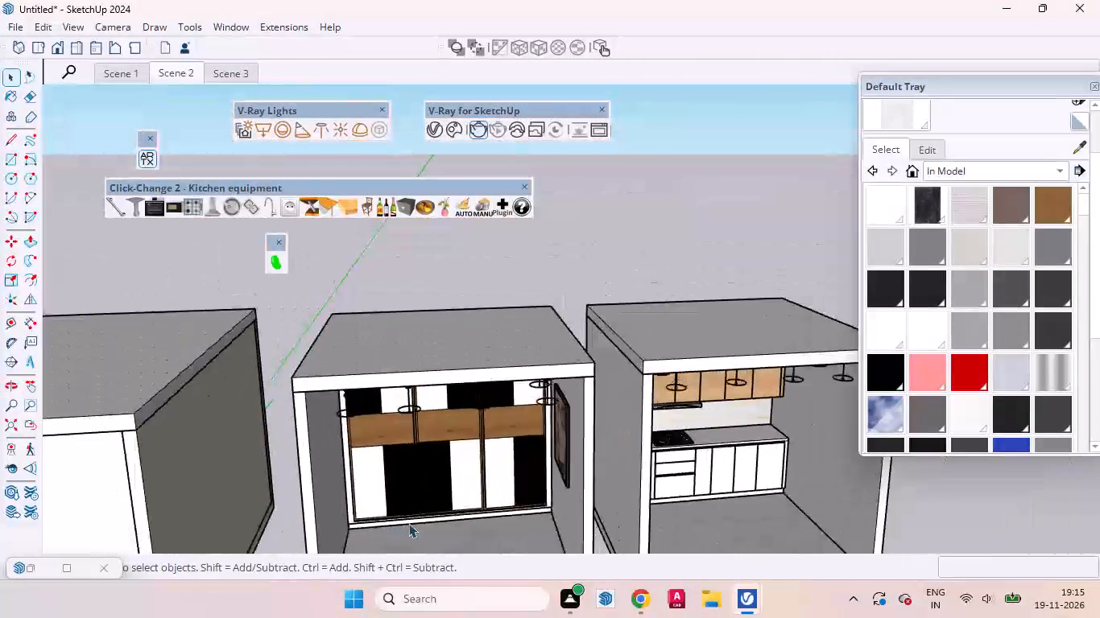
scroll(408, 523, "down", 1)
left_click(577, 323)
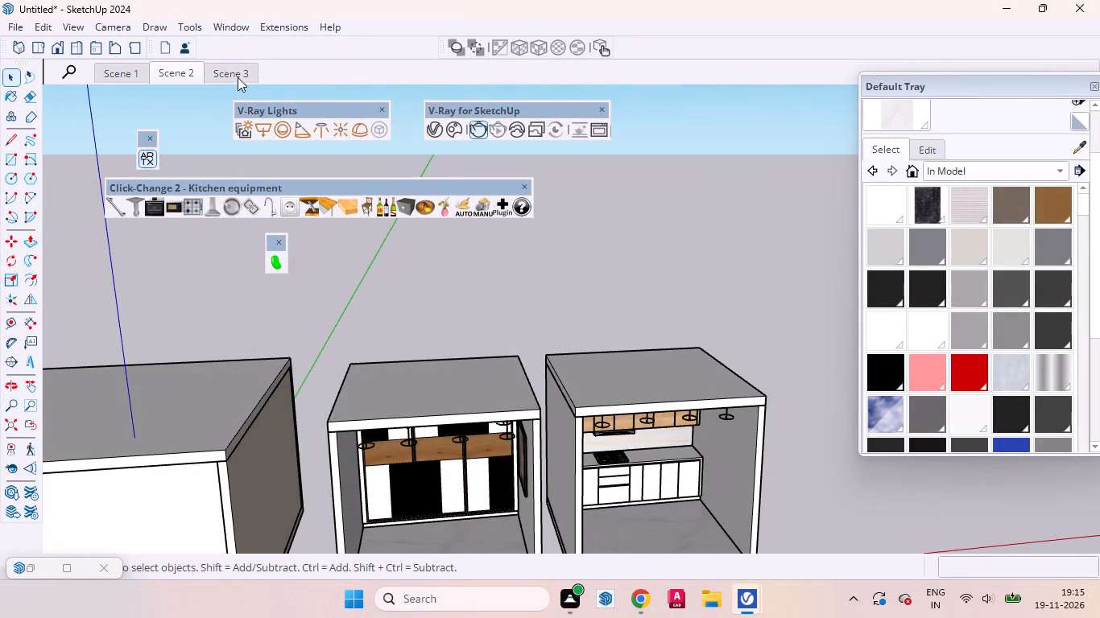
Recall Scene 3 and examine the hob, countertop and drawer fronts in the progressing V-Ray render, overall and close up.
left_click(235, 76)
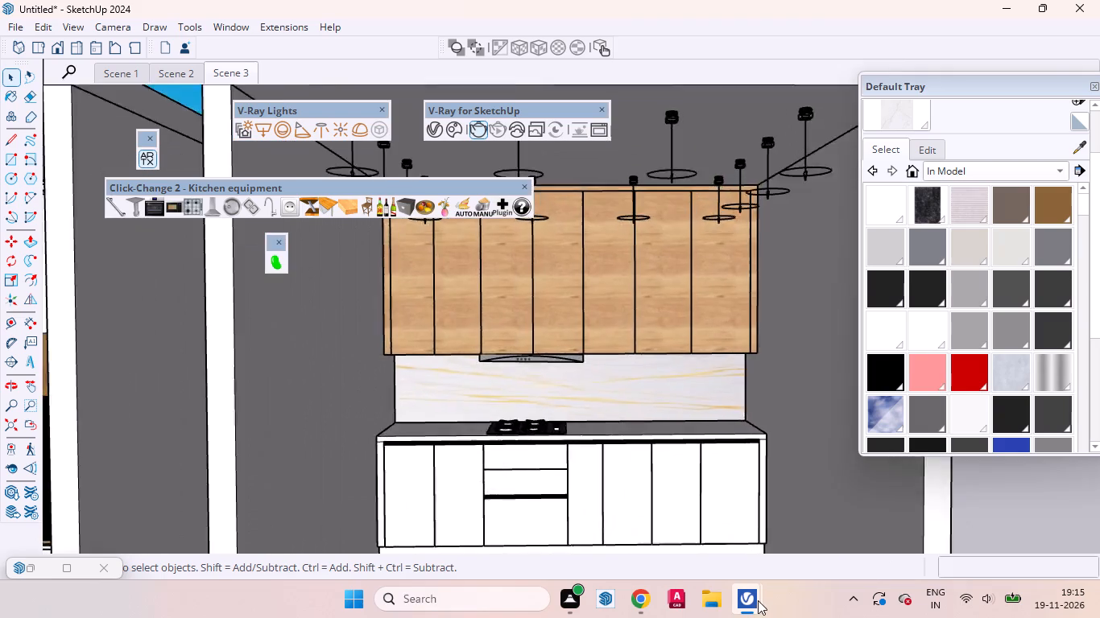
left_click(690, 539)
scroll(659, 479, "down", 1)
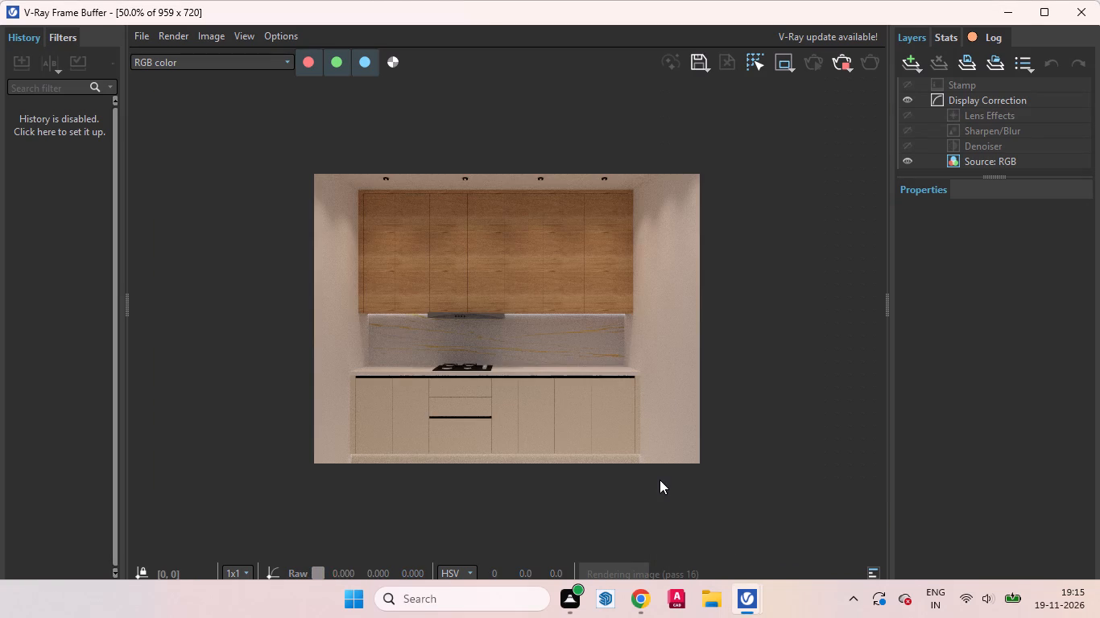
scroll(432, 439, "up", 2)
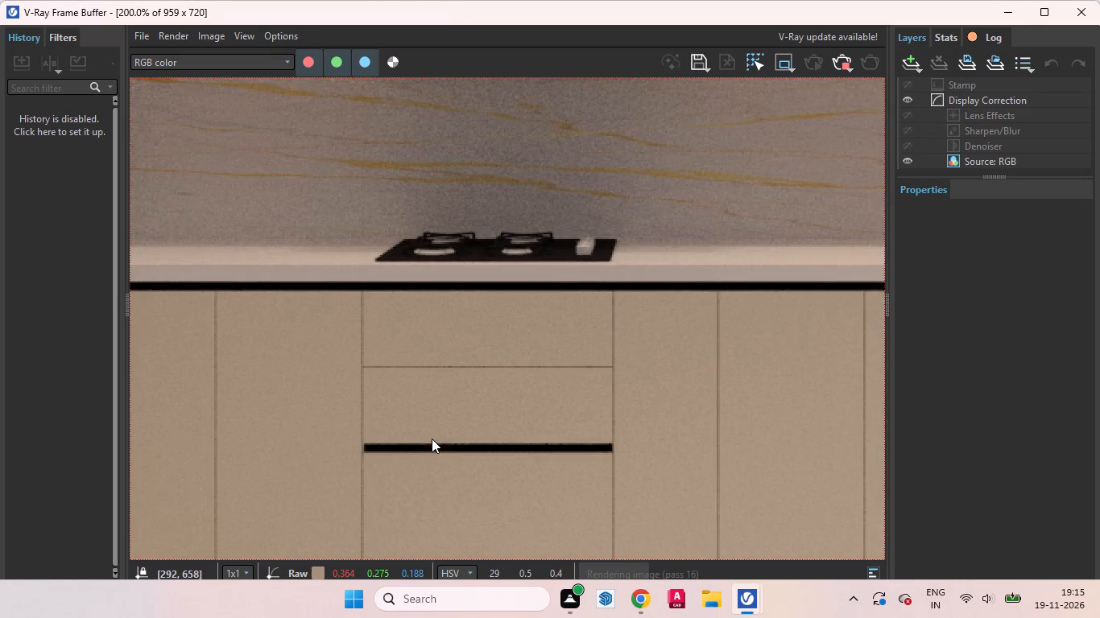
scroll(572, 480, "down", 1)
middle_click_drag(459, 475, 461, 447)
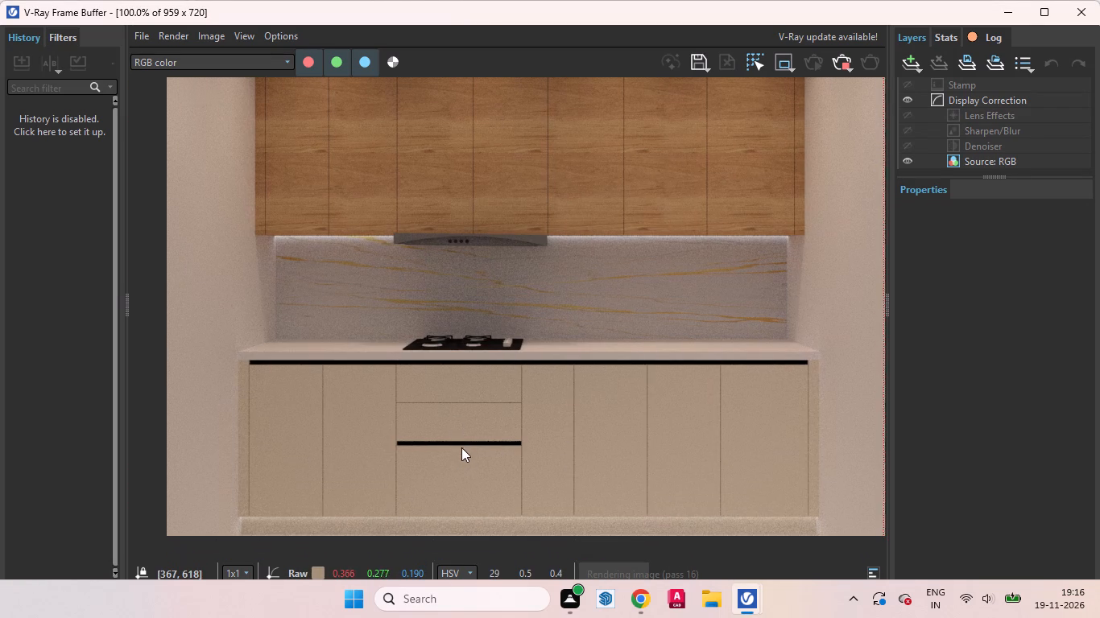
middle_click_drag(461, 447, 470, 501)
scroll(470, 501, "down", 1)
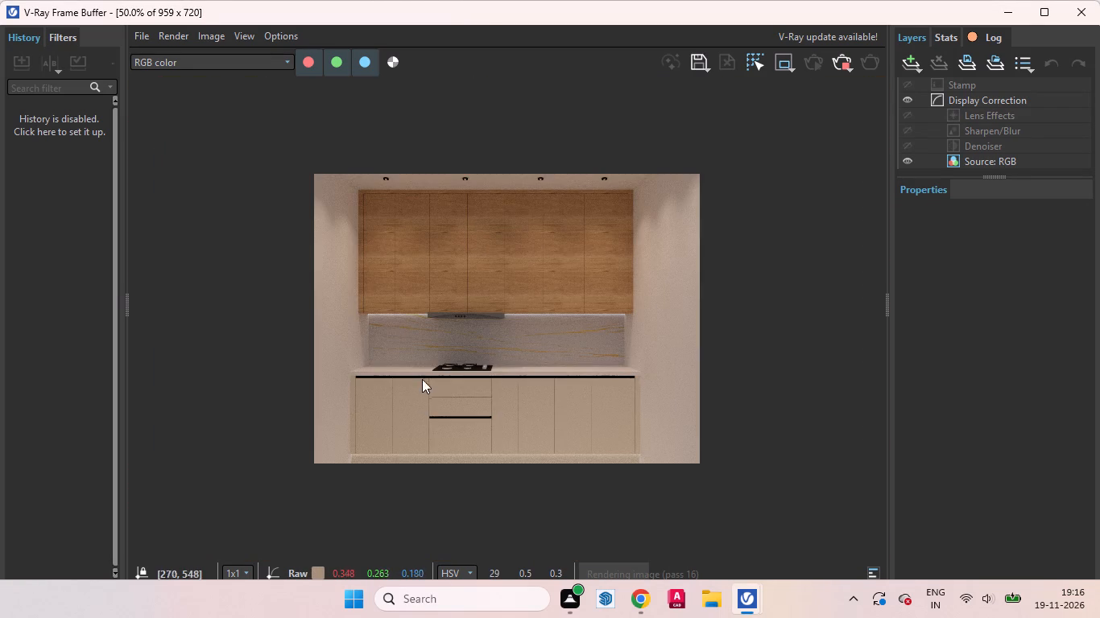
Examine the base cabinets, wall cabinets and backsplash edge in the progressing V-Ray kitchen render, overall and close up.
scroll(422, 377, "up", 1)
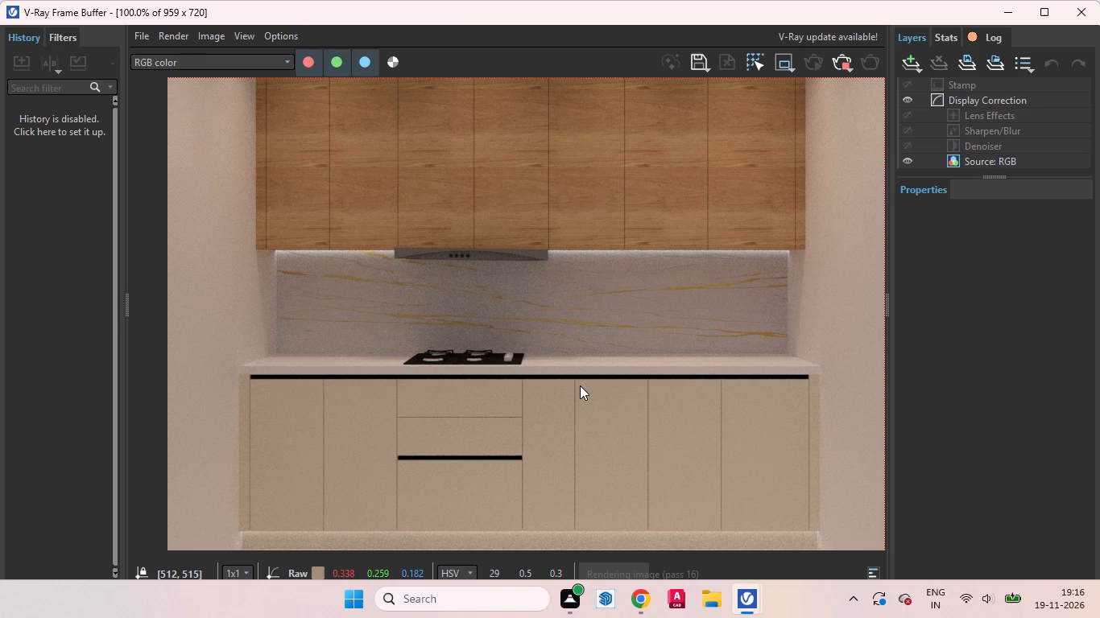
scroll(580, 385, "down", 1)
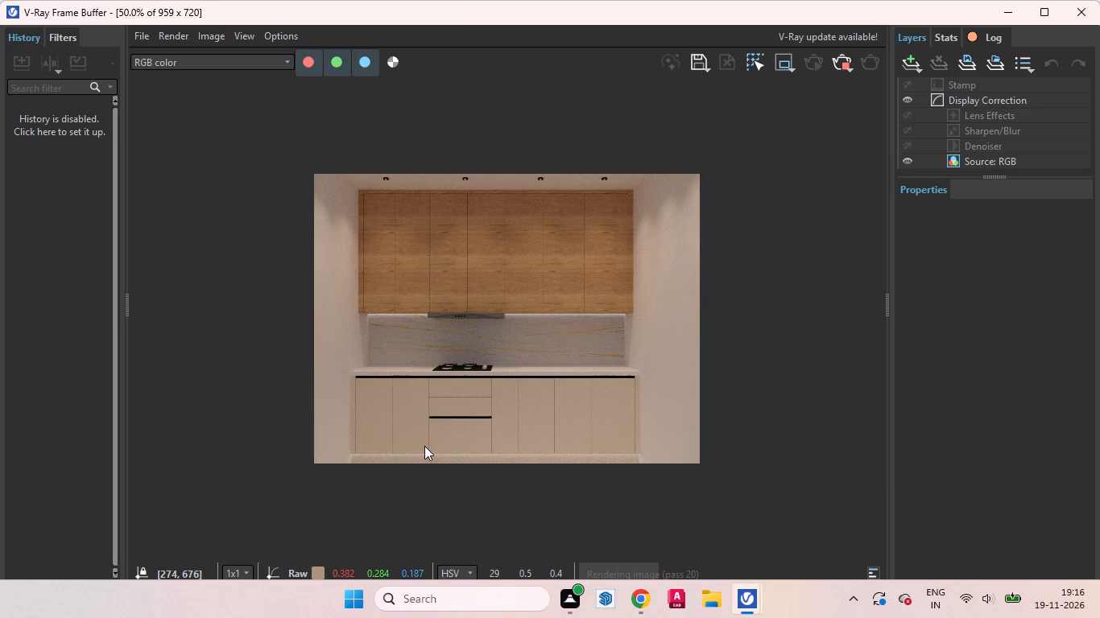
scroll(424, 446, "up", 1)
middle_click_drag(431, 443, 548, 514)
scroll(530, 422, "down", 1)
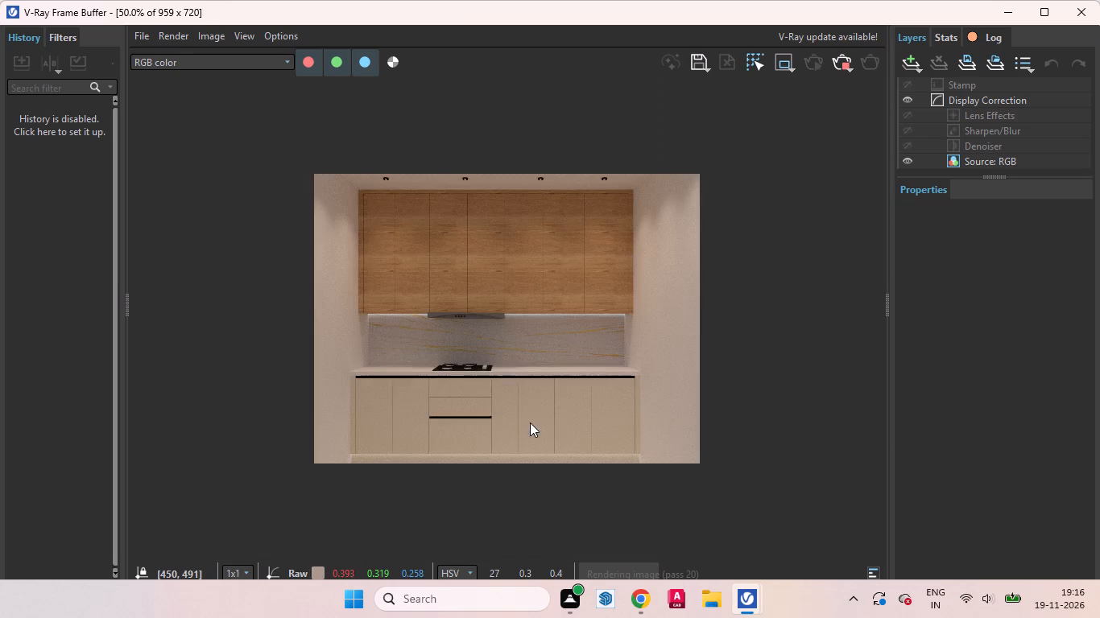
scroll(466, 351, "up", 1)
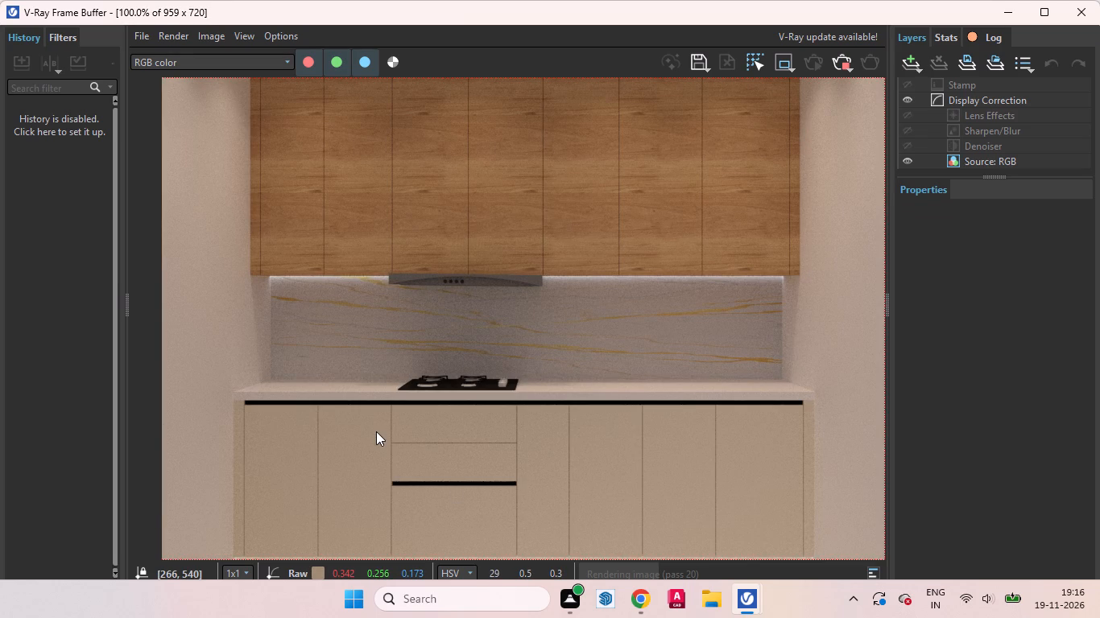
scroll(407, 380, "down", 1)
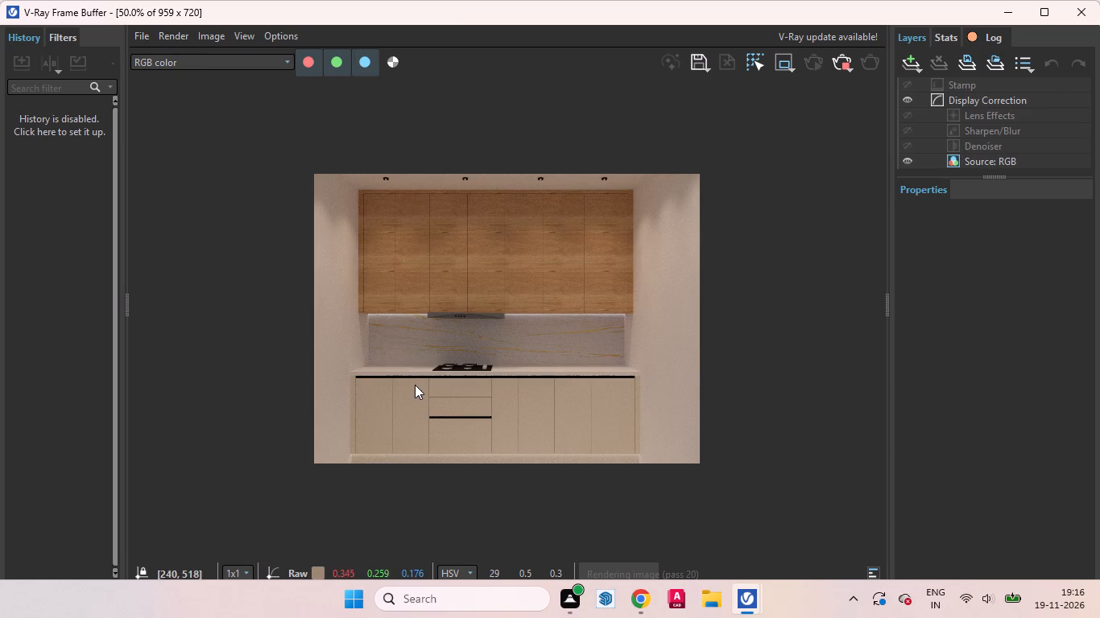
left_click_drag(358, 185, 396, 218)
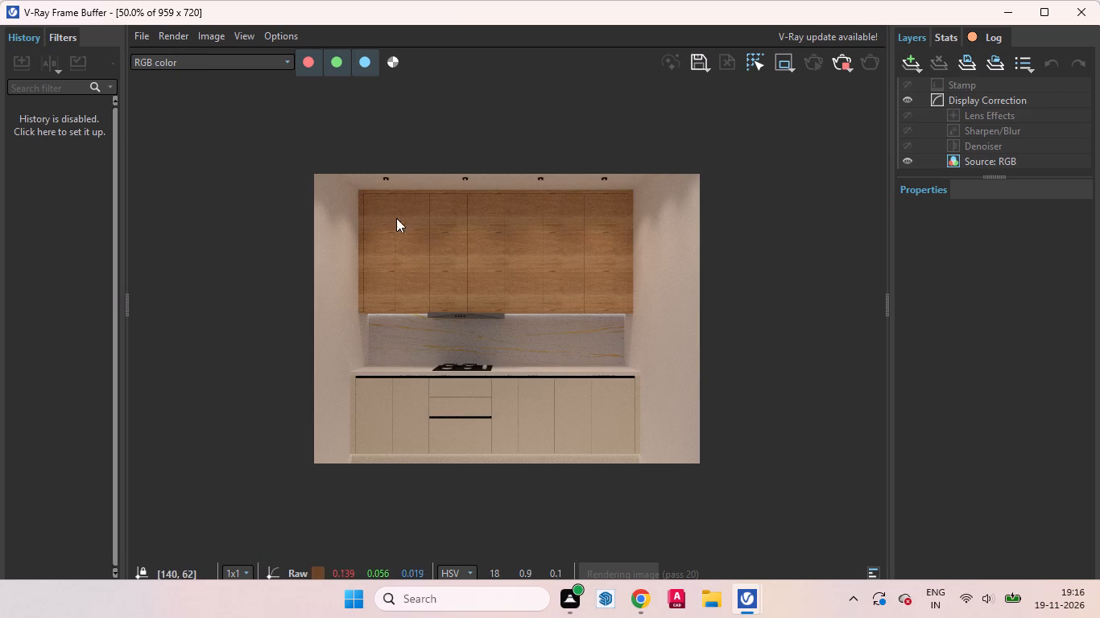
left_click_drag(396, 218, 626, 321)
scroll(636, 295, "up", 1)
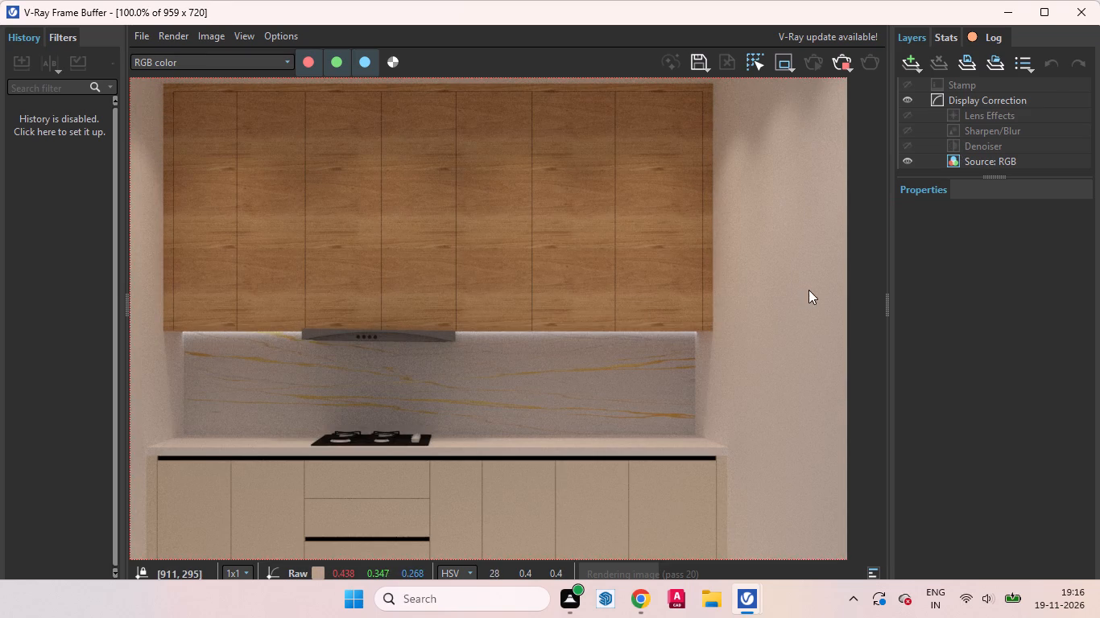
scroll(683, 272, "up", 1)
left_click(669, 286)
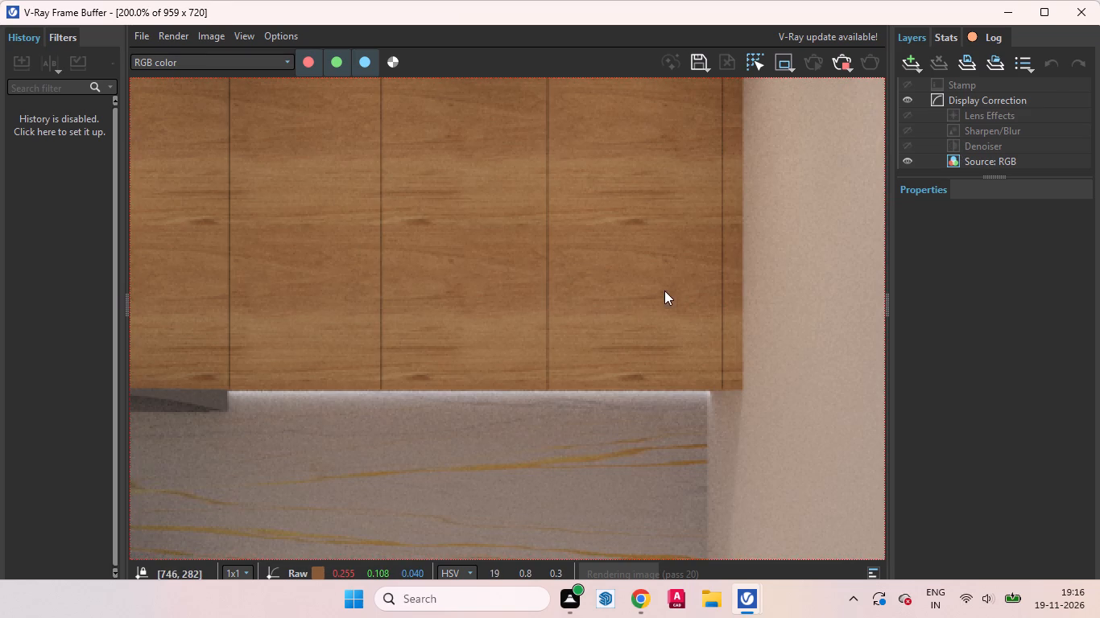
scroll(678, 359, "down", 2)
scroll(375, 391, "up", 1)
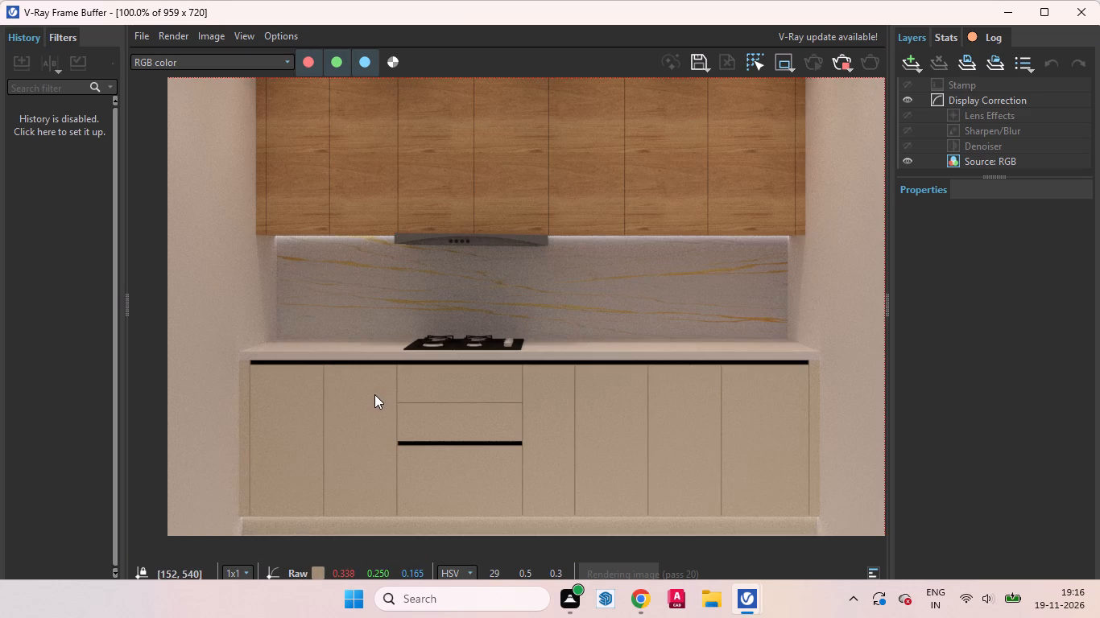
Examine the countertop, black hob, veined backsplash and range hood in the kitchen render, close up and overall.
middle_click_drag(548, 426, 527, 358)
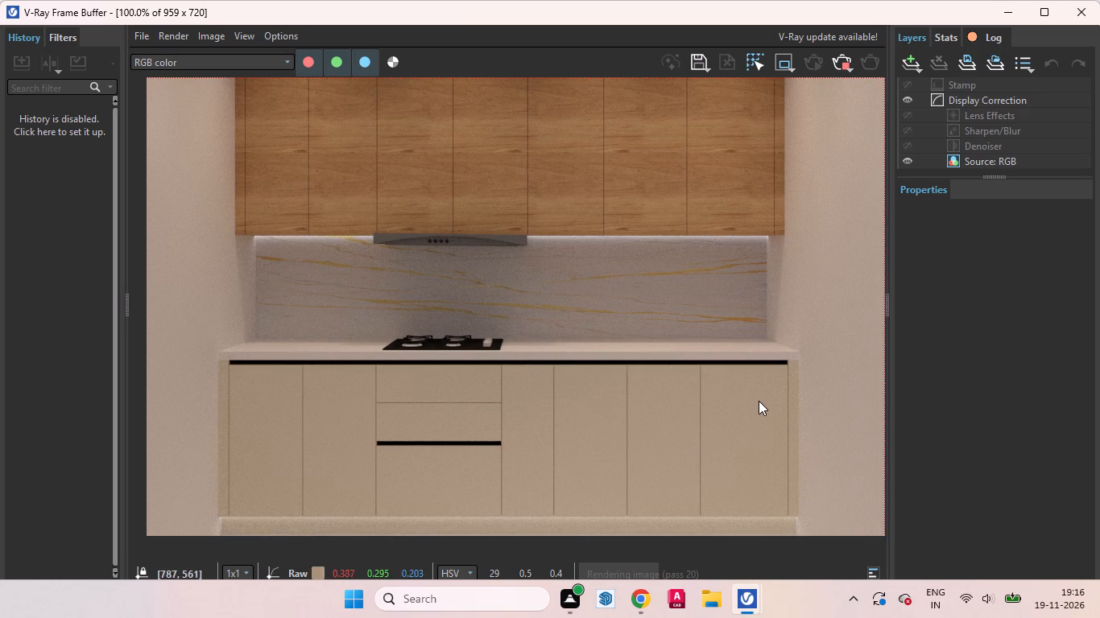
scroll(752, 398, "up", 1)
scroll(746, 471, "down", 1)
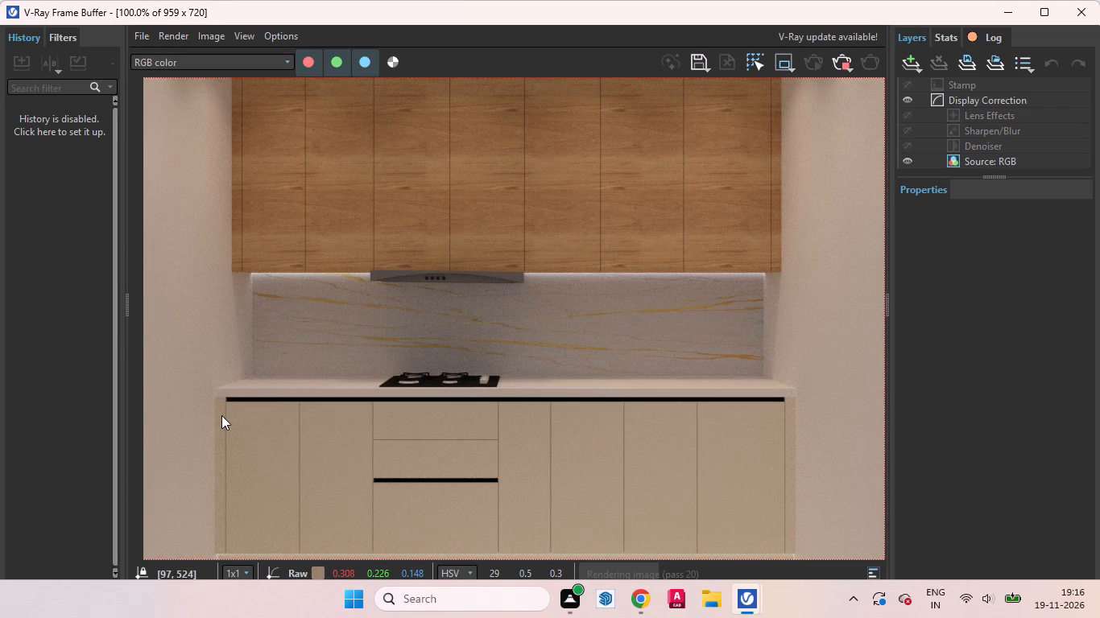
scroll(221, 415, "up", 1)
scroll(230, 422, "down", 1)
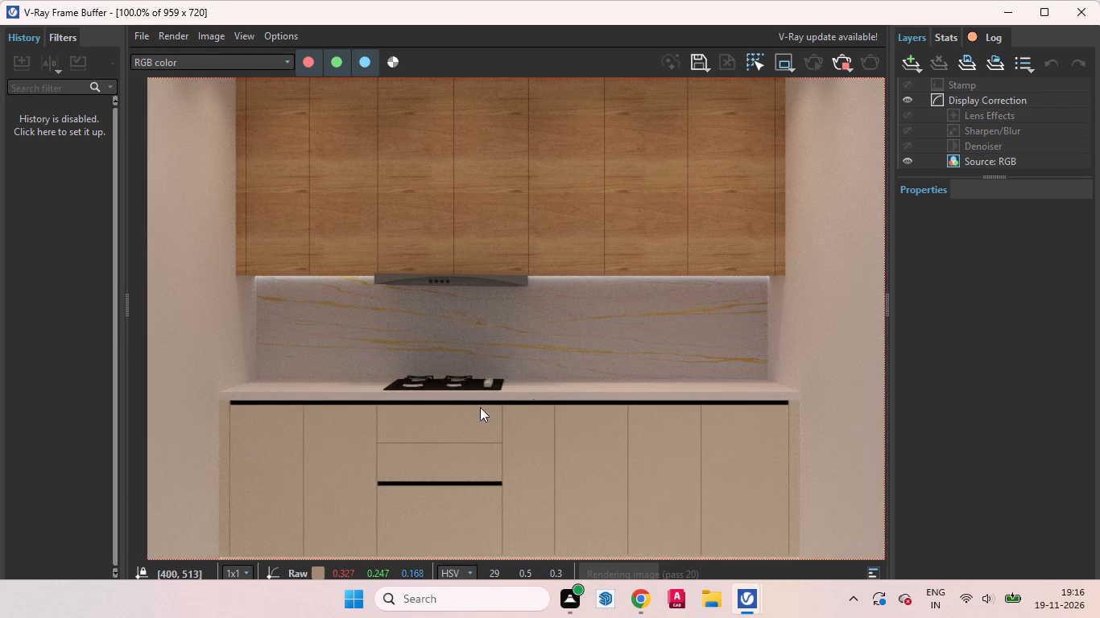
scroll(586, 307, "up", 1)
scroll(584, 309, "down", 1)
scroll(453, 402, "up", 2)
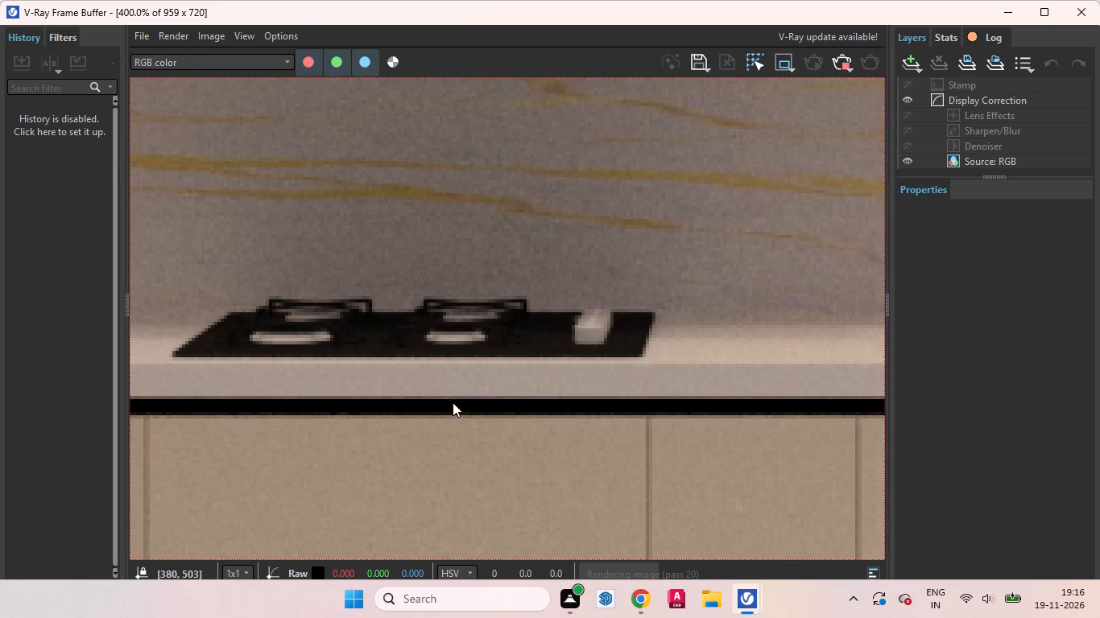
middle_click_drag(453, 389, 453, 458)
scroll(627, 422, "down", 1)
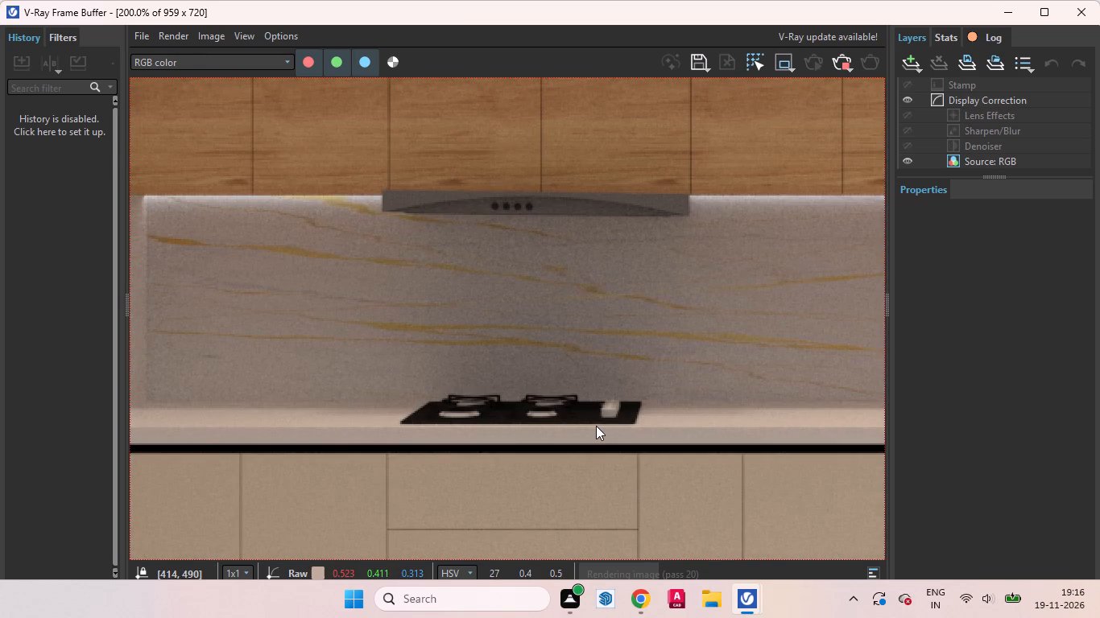
scroll(596, 426, "down", 1)
middle_click_drag(480, 463, 539, 291)
scroll(471, 518, "up", 1)
scroll(470, 520, "down", 2)
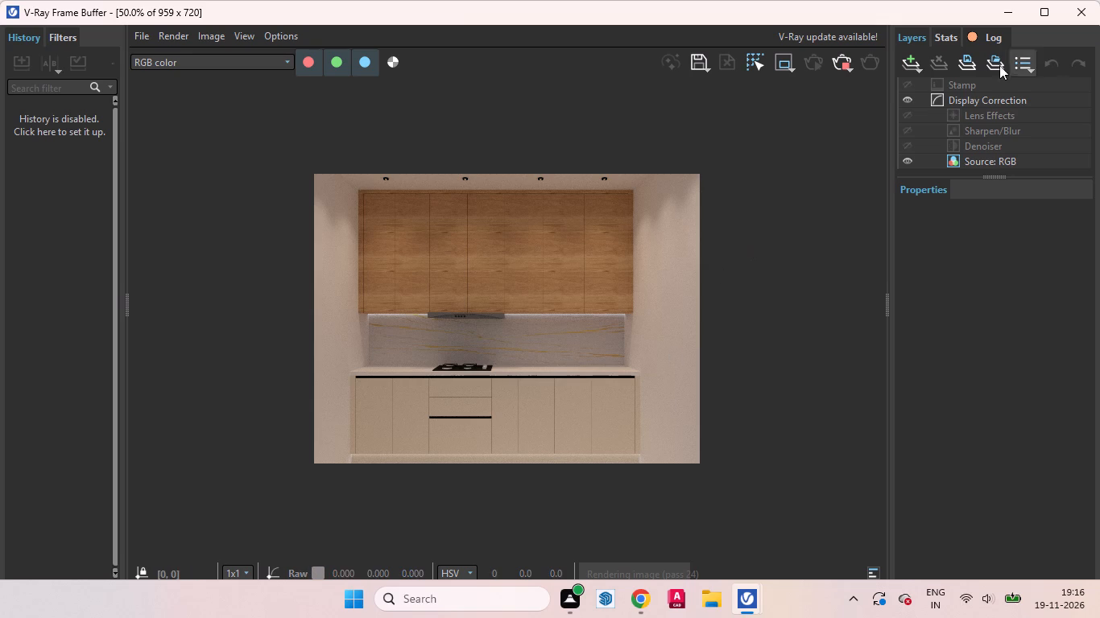
Inspect the wood grain and door joints of the wall cabinets in the kitchen render.
scroll(416, 306, "up", 1)
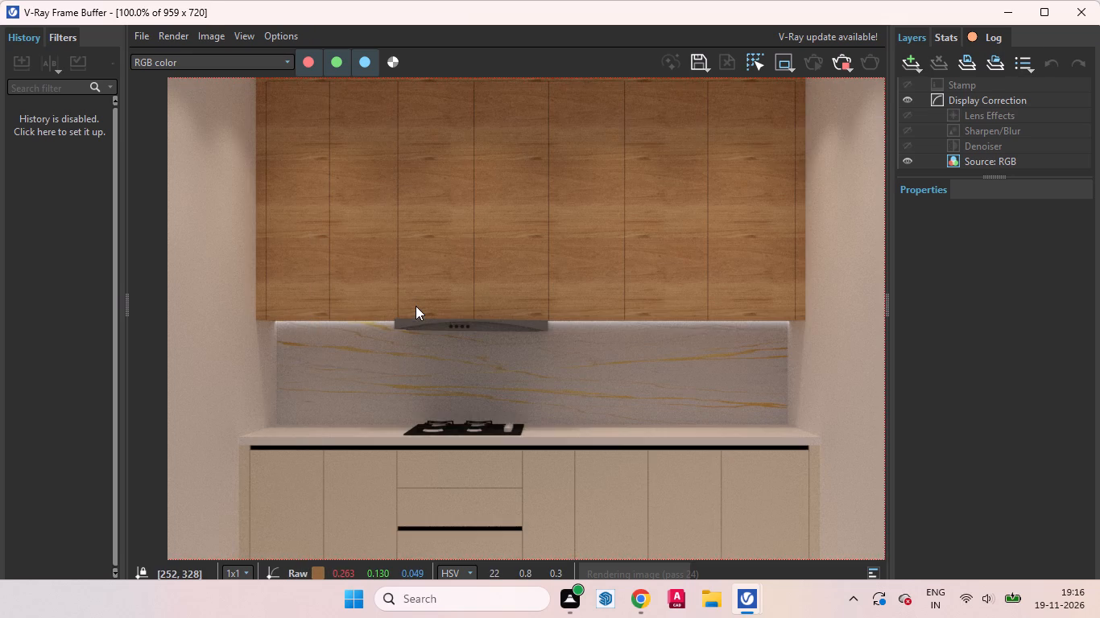
scroll(392, 211, "up", 1)
middle_click_drag(333, 268, 527, 367)
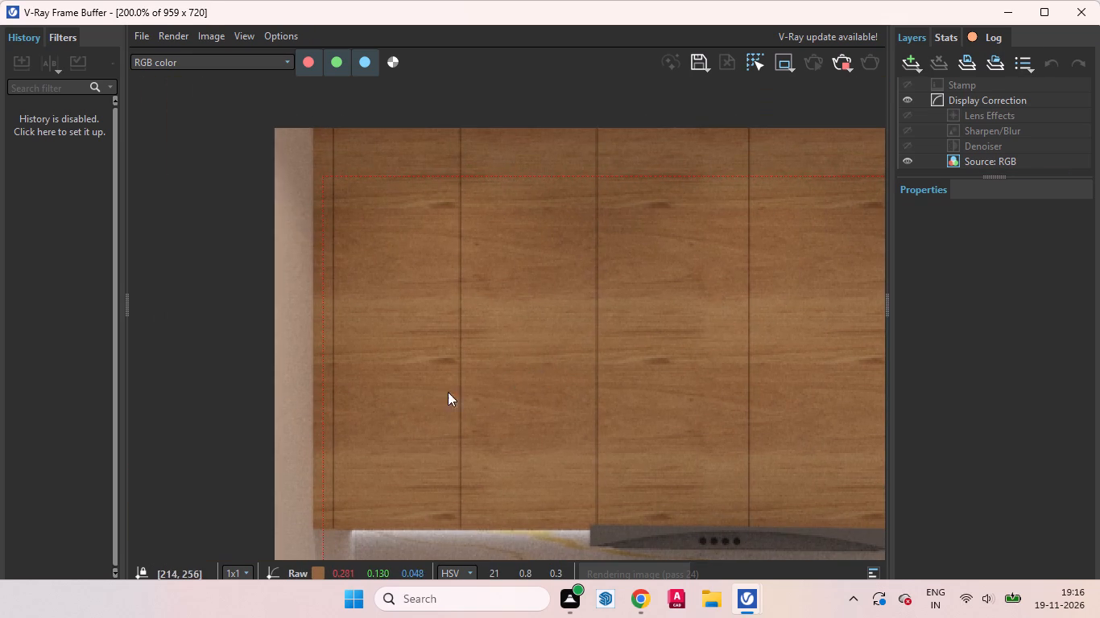
scroll(366, 413, "down", 1)
scroll(320, 156, "up", 1)
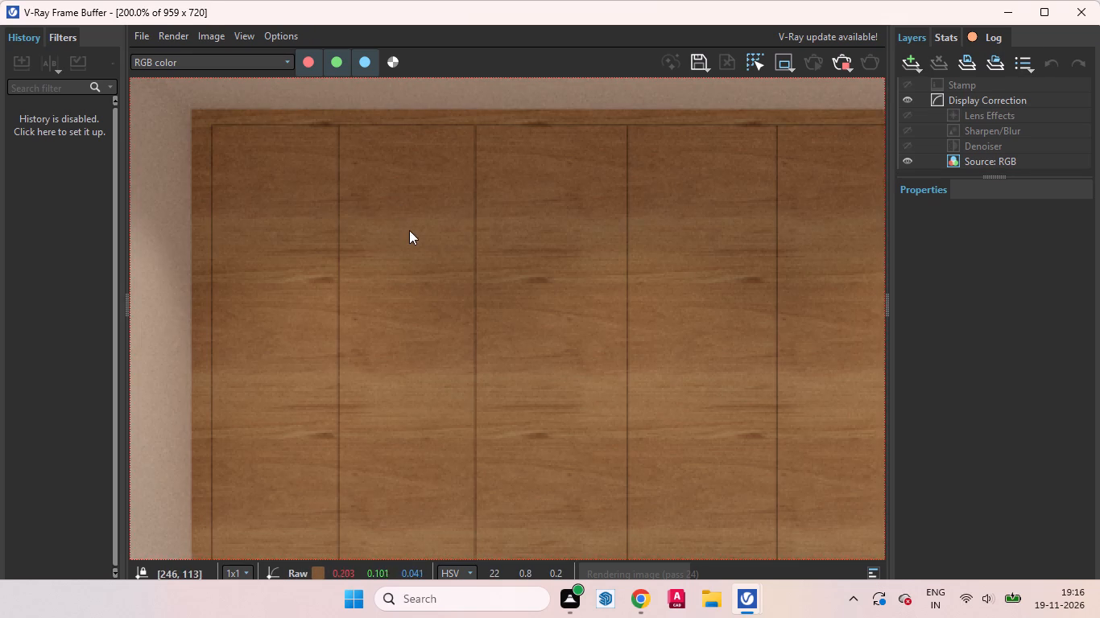
middle_click_drag(383, 233, 333, 196)
scroll(337, 220, "down", 2)
scroll(606, 294, "up", 1)
middle_click_drag(610, 300, 640, 181)
scroll(564, 398, "down", 1)
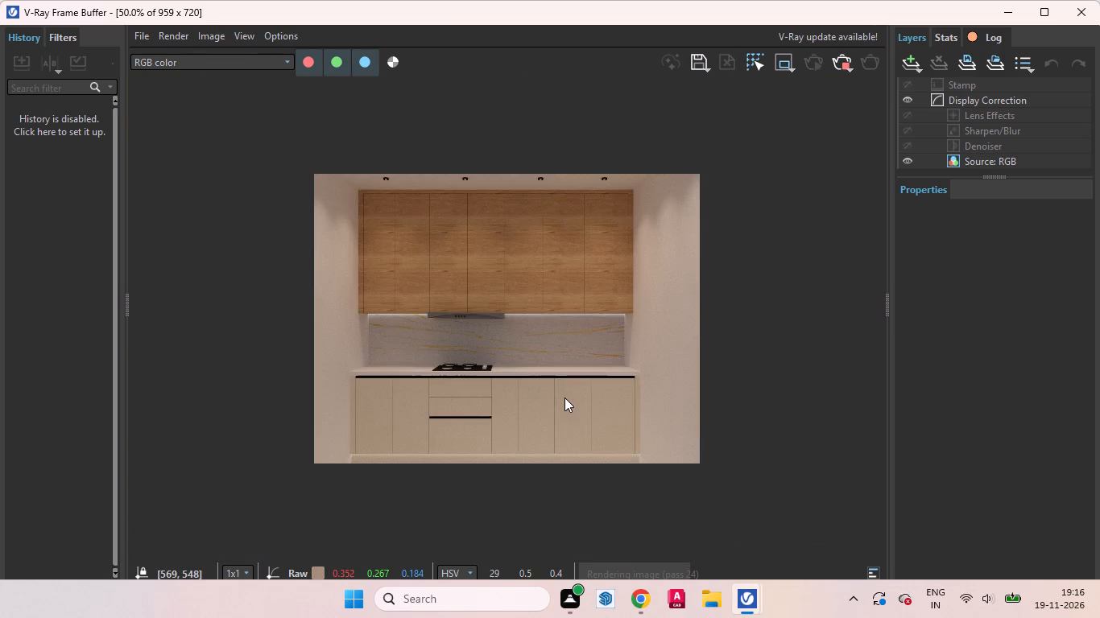
Inspect the drawer fronts and black profile strips below the hob in the kitchen render.
scroll(522, 409, "up", 1)
middle_click_drag(390, 443, 525, 381)
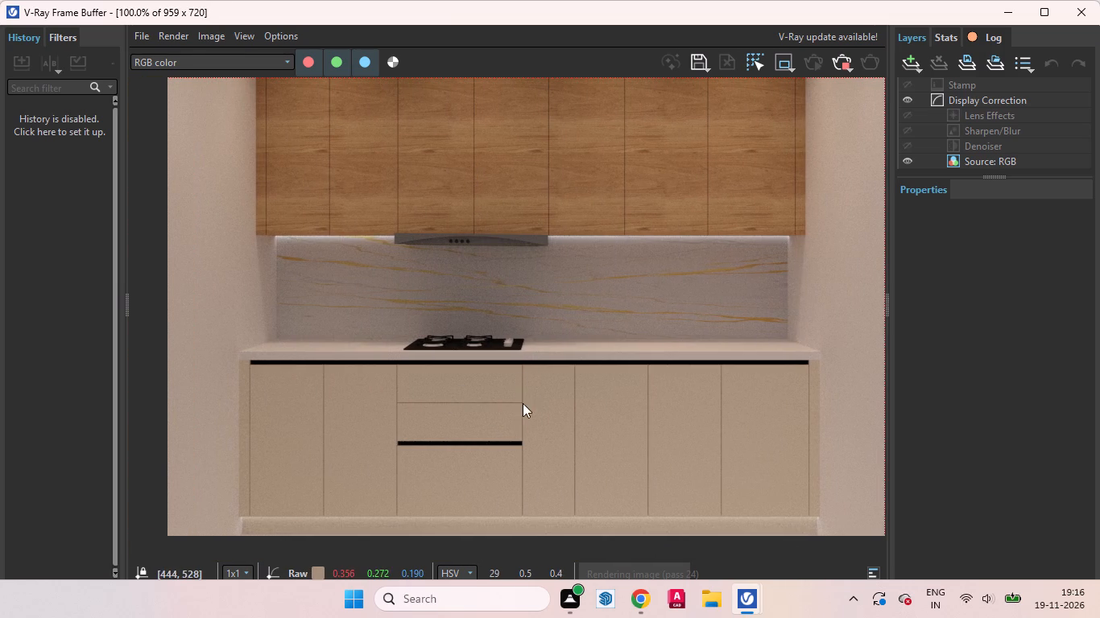
scroll(409, 431, "up", 1)
scroll(552, 455, "up", 1)
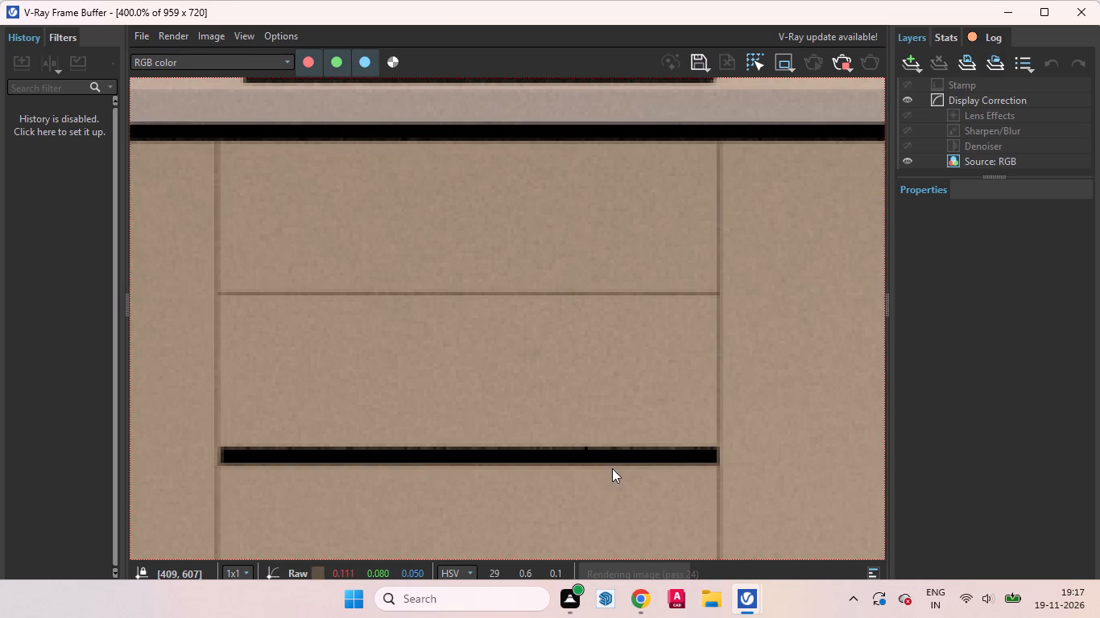
scroll(612, 469, "down", 1)
scroll(441, 393, "up", 1)
scroll(441, 393, "down", 1)
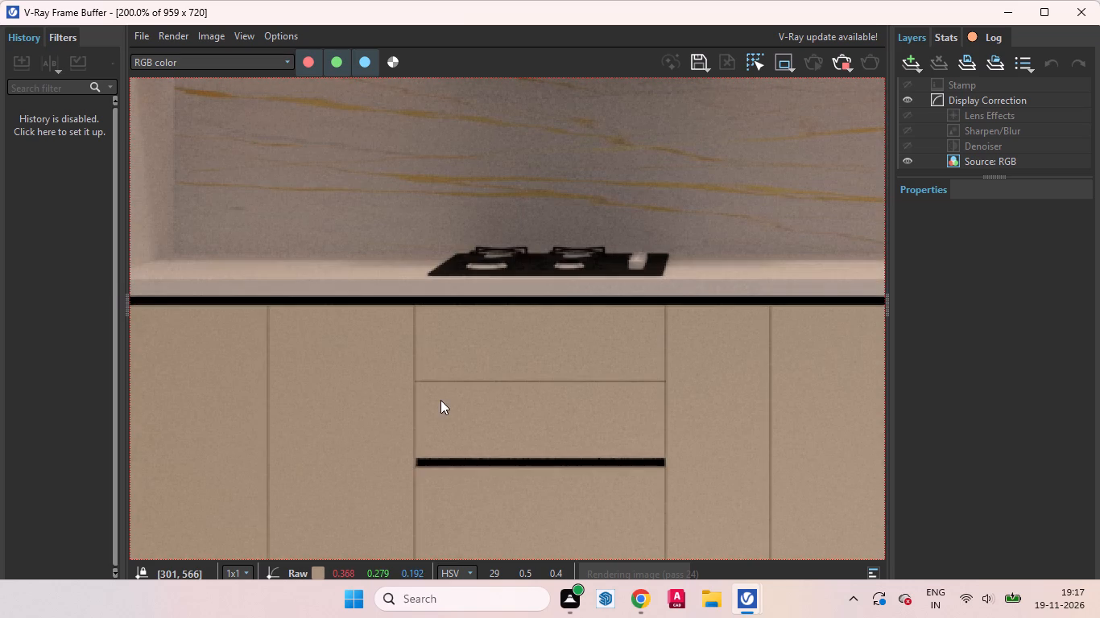
scroll(519, 399, "down", 1)
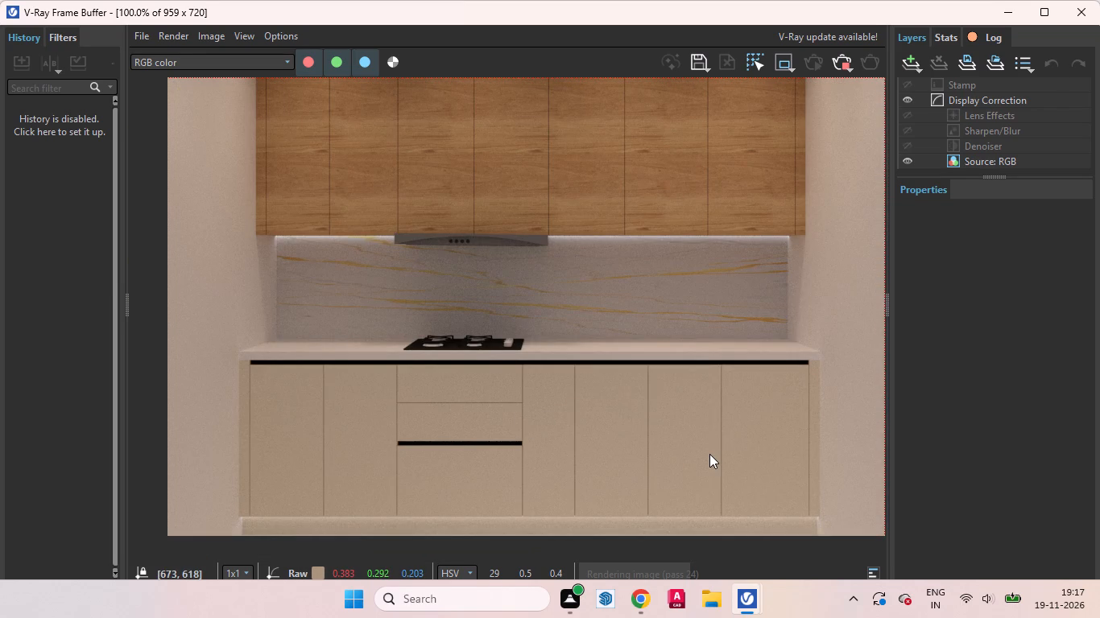
Return from the render to the SketchUp model and check the backsplash, base cabinets, hob and range hood by selecting each.
left_click(1013, 14)
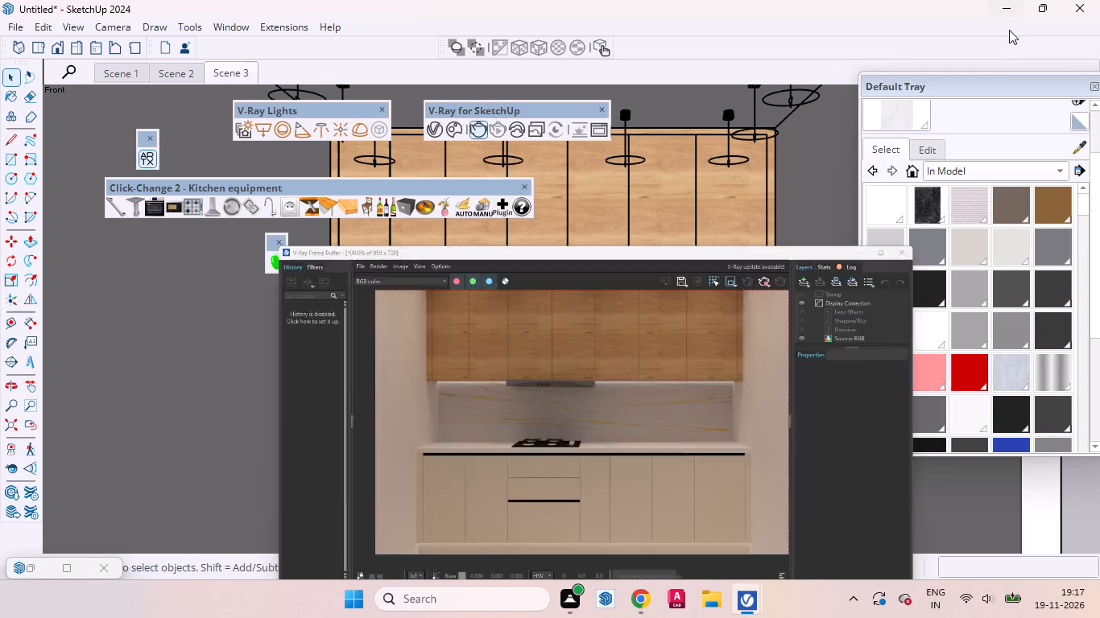
scroll(631, 287, "down", 15)
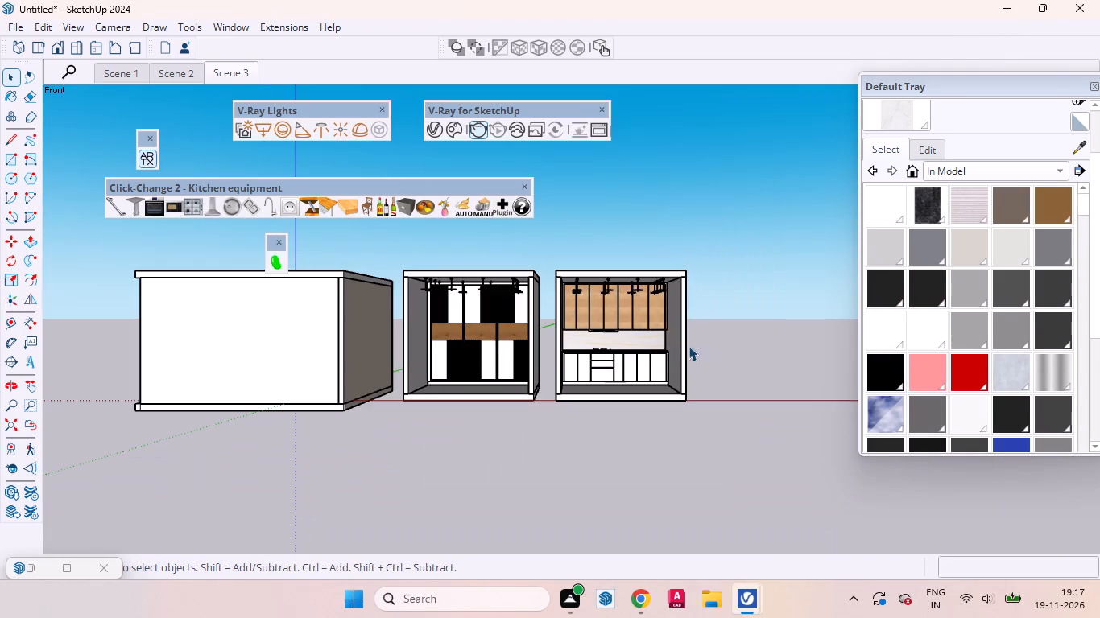
scroll(635, 345, "up", 3)
left_click(644, 340)
left_click(635, 299)
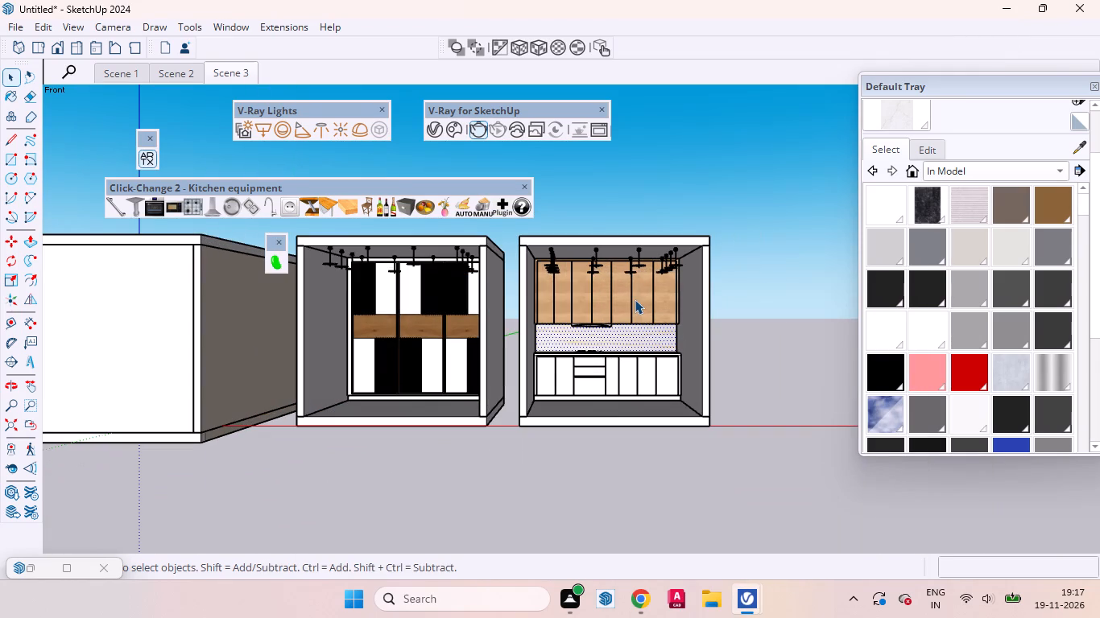
left_click(625, 372)
scroll(584, 355, "up", 4)
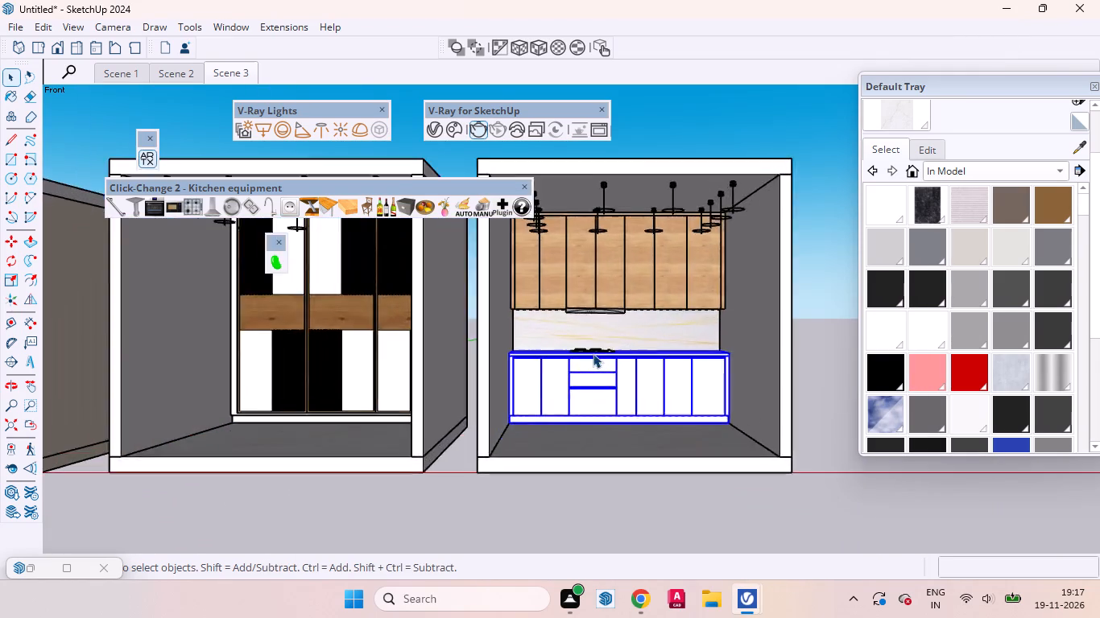
scroll(593, 353, "up", 11)
left_click(588, 360)
left_click(623, 231)
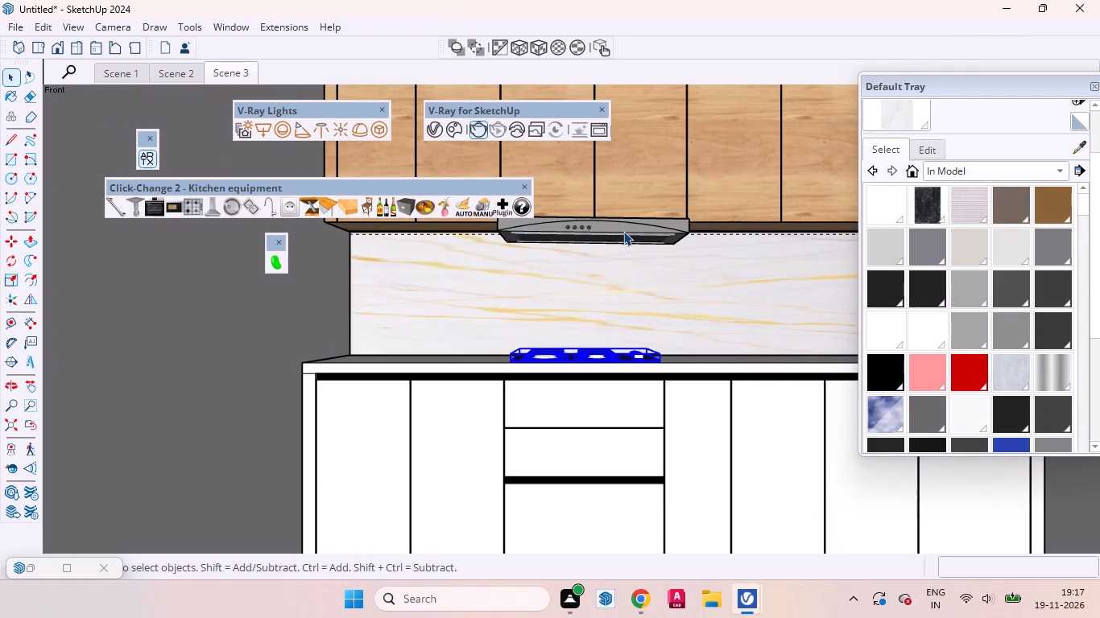
scroll(555, 335, "down", 12)
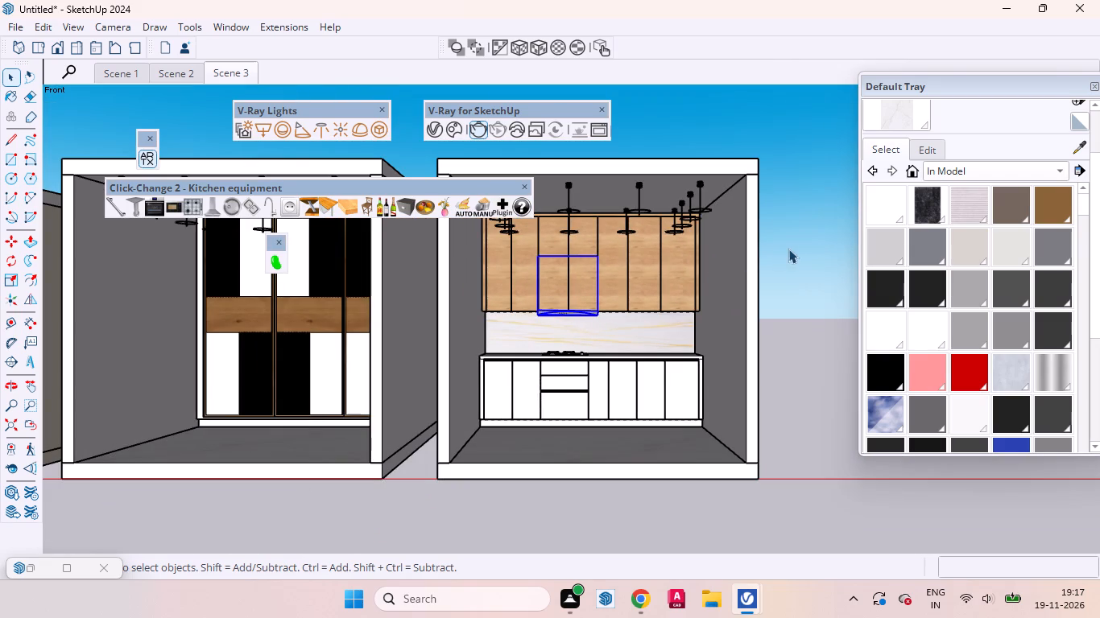
left_click(788, 249)
Open the range hood group, check its underside mesh filter face from below, and leave the group to view the whole hood.
scroll(625, 367, "up", 18)
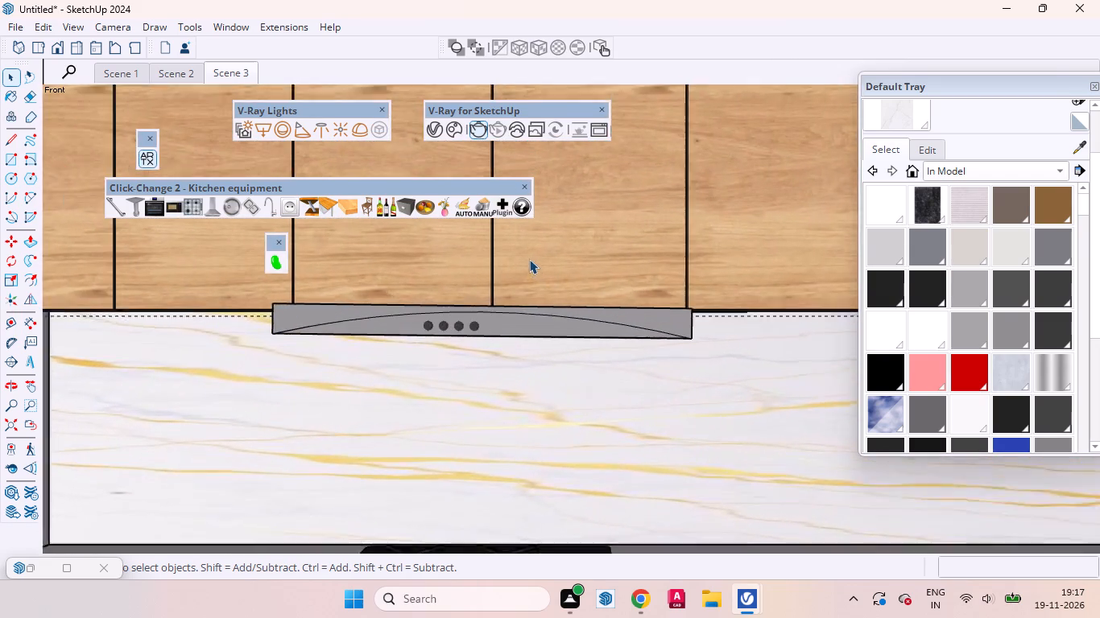
scroll(529, 259, "up", 1)
middle_click_drag(598, 297, 389, 227)
scroll(436, 257, "up", 2)
scroll(390, 356, "up", 7)
left_click(602, 378)
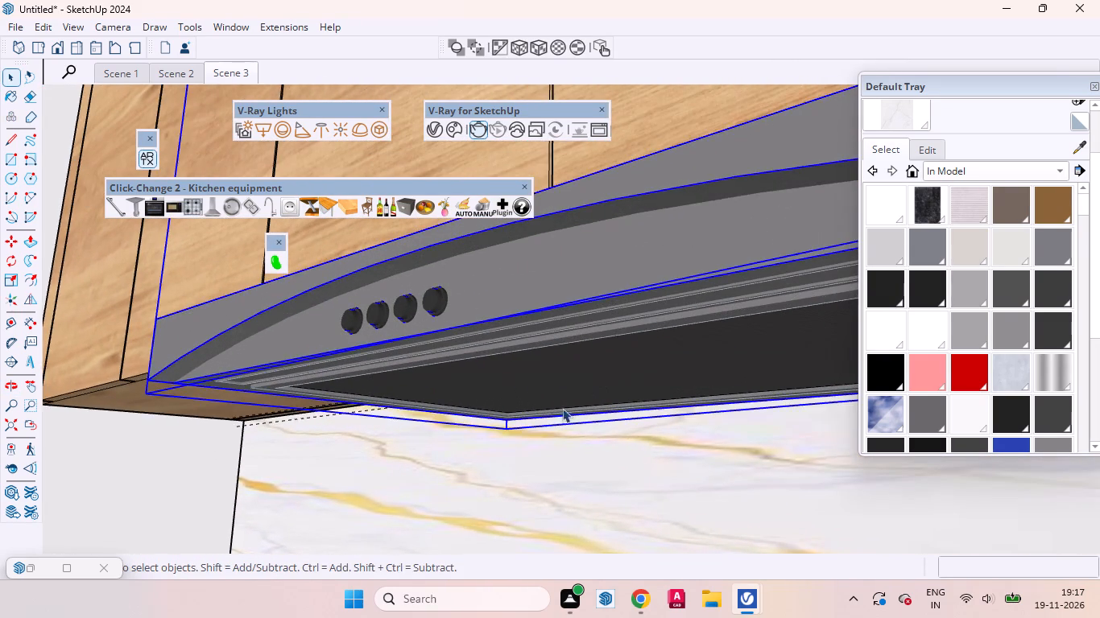
middle_click_drag(562, 392, 577, 295)
left_click(579, 309)
left_click(557, 319)
double_click(539, 319)
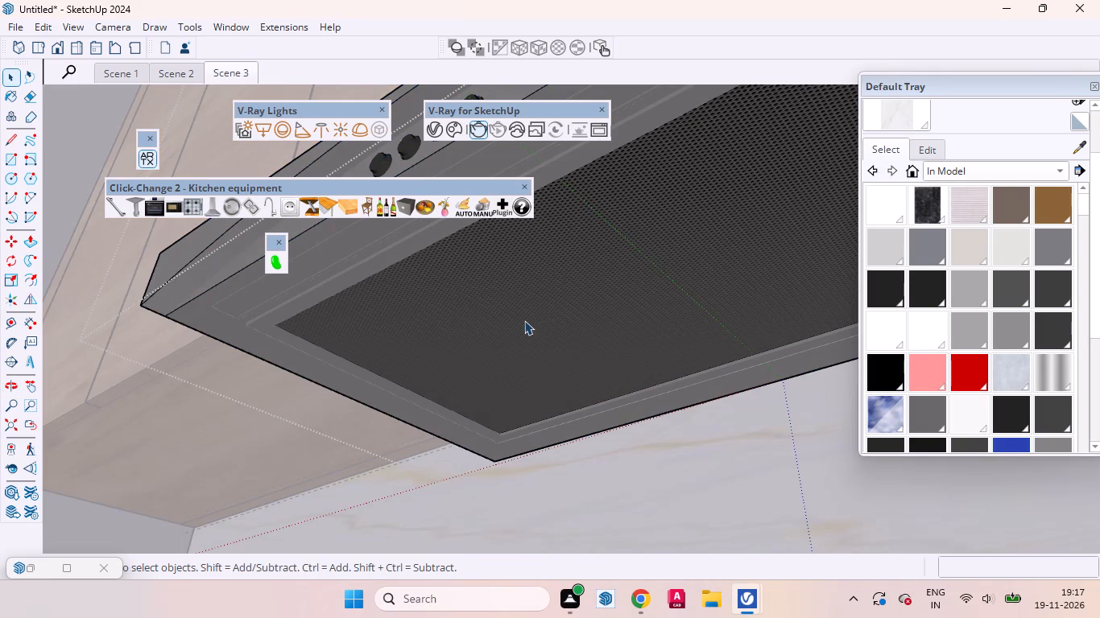
left_click(524, 320)
middle_click_drag(609, 340, 708, 419)
scroll(593, 321, "down", 12)
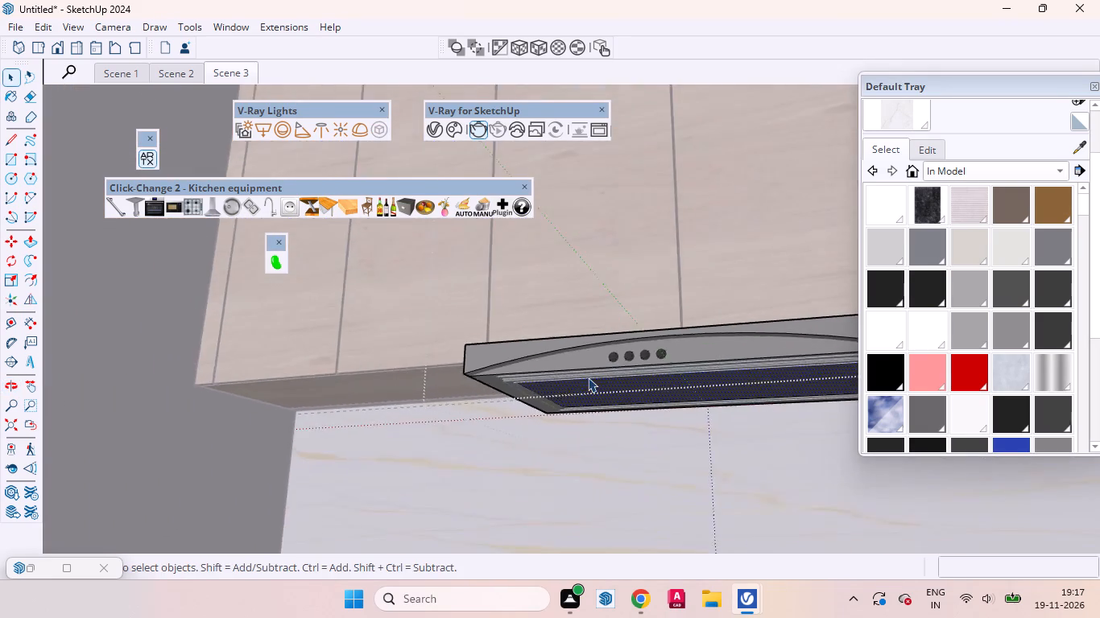
scroll(588, 377, "down", 20)
scroll(588, 377, "down", 2)
left_click(761, 303)
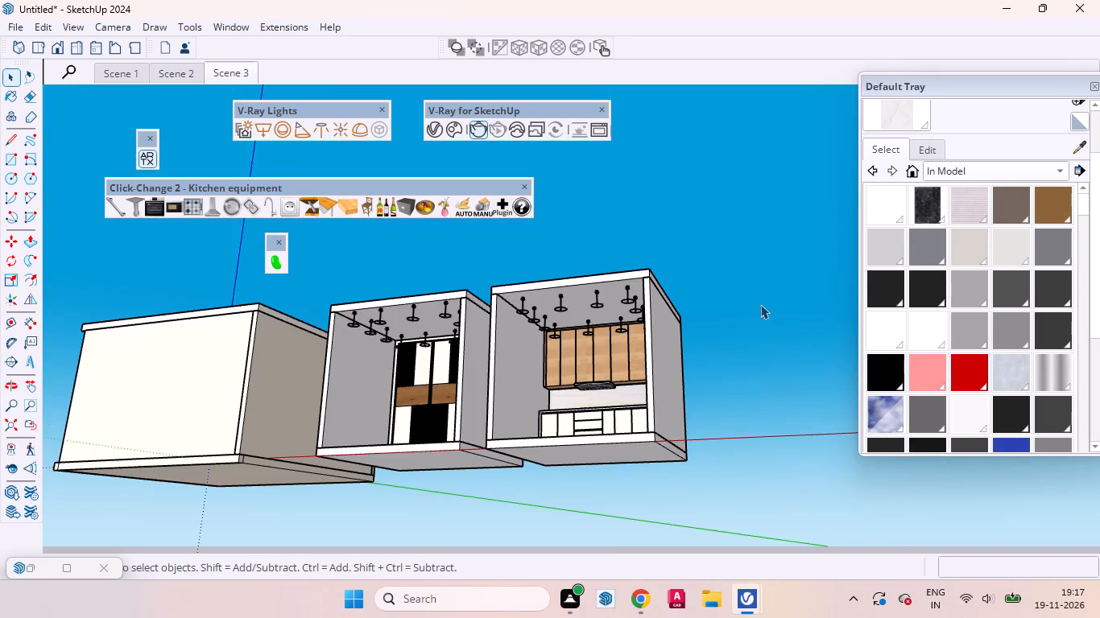
left_click(760, 304)
scroll(540, 359, "up", 20)
scroll(540, 359, "up", 2)
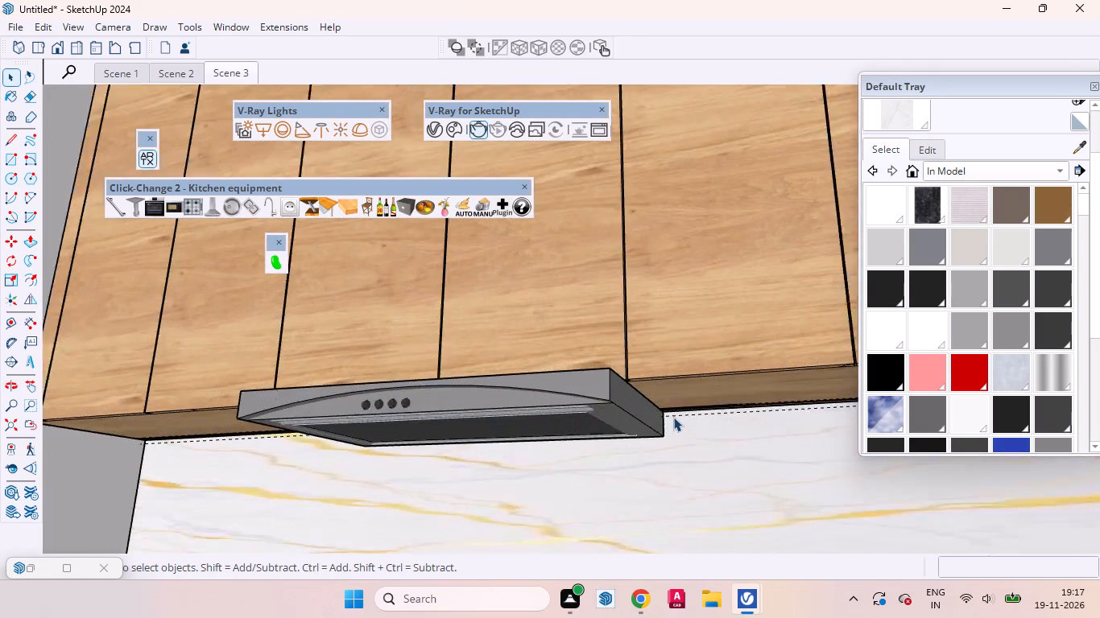
Examine the range hood's mesh underside and the adjoining wall cabinet bottoms from below.
scroll(673, 417, "up", 20)
scroll(673, 417, "up", 3)
middle_click_drag(658, 406, 503, 340)
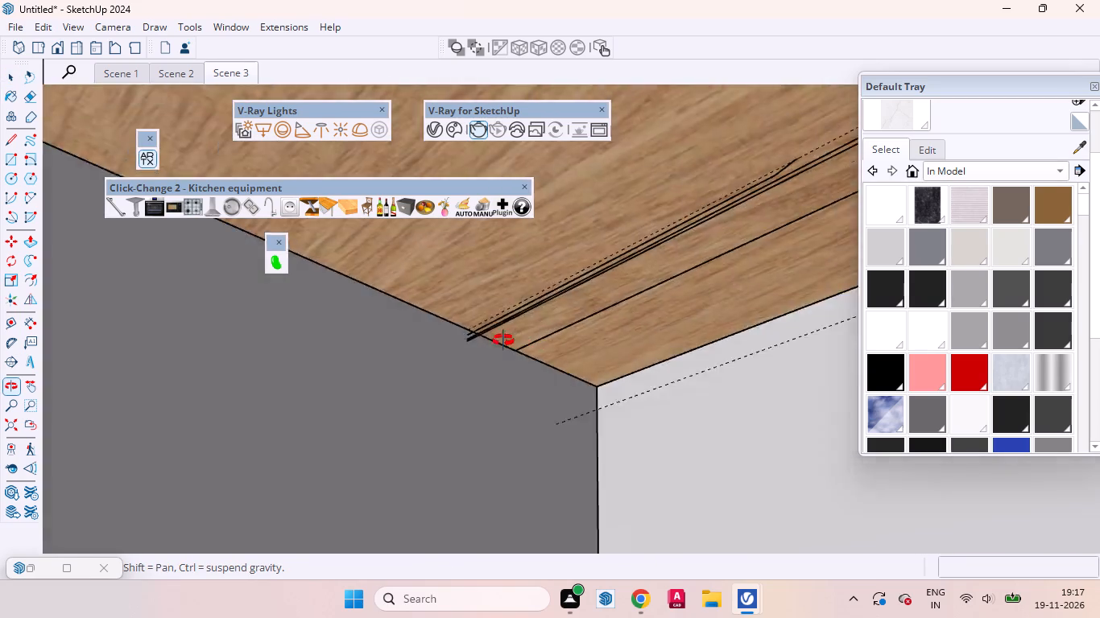
middle_click_drag(503, 340, 724, 365)
scroll(723, 369, "down", 9)
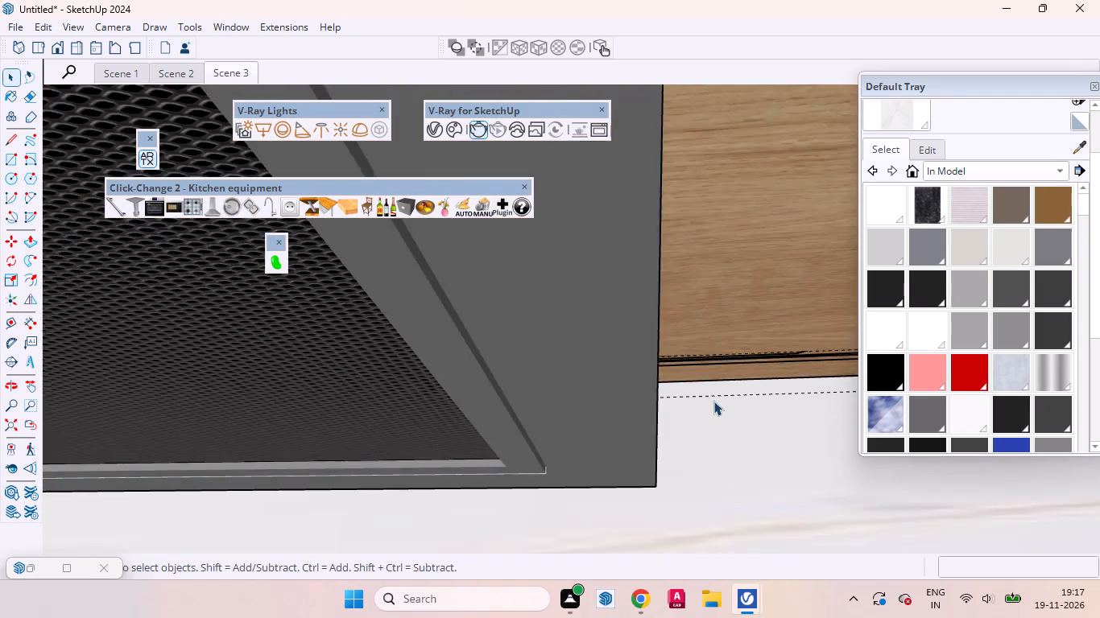
scroll(713, 401, "down", 20)
scroll(713, 401, "down", 9)
scroll(643, 453, "up", 1)
scroll(643, 454, "down", 12)
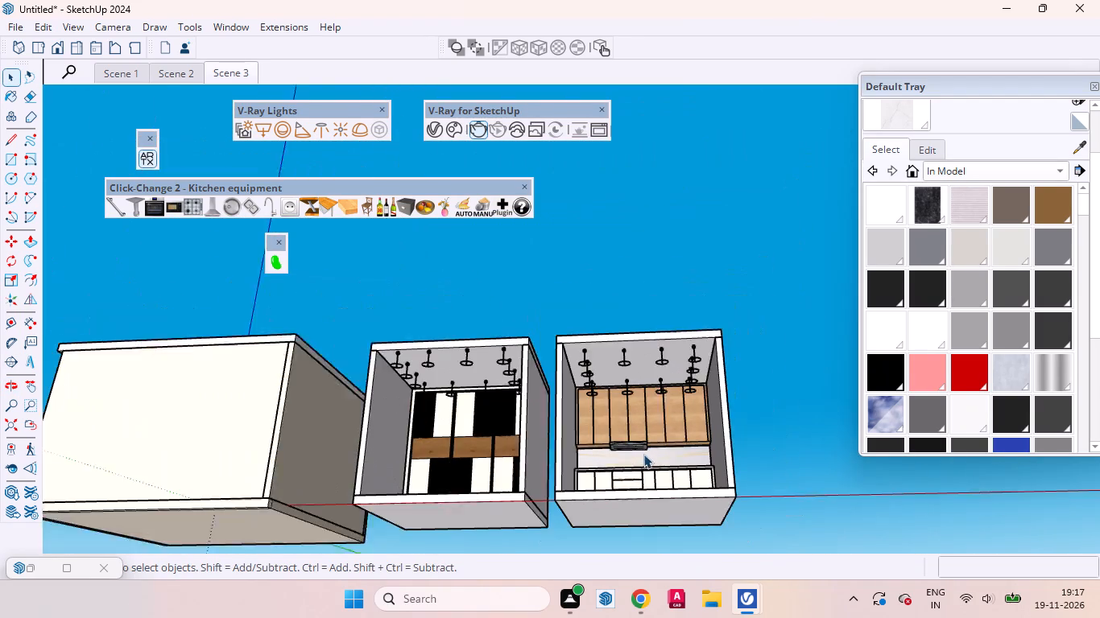
Open the kitchen room group, check its ceiling by selecting it, leave the group and return to the Scene 3 view.
left_click(820, 320)
scroll(602, 374, "up", 8)
middle_click_drag(656, 385, 653, 324)
scroll(653, 344, "up", 3)
triple_click(629, 377)
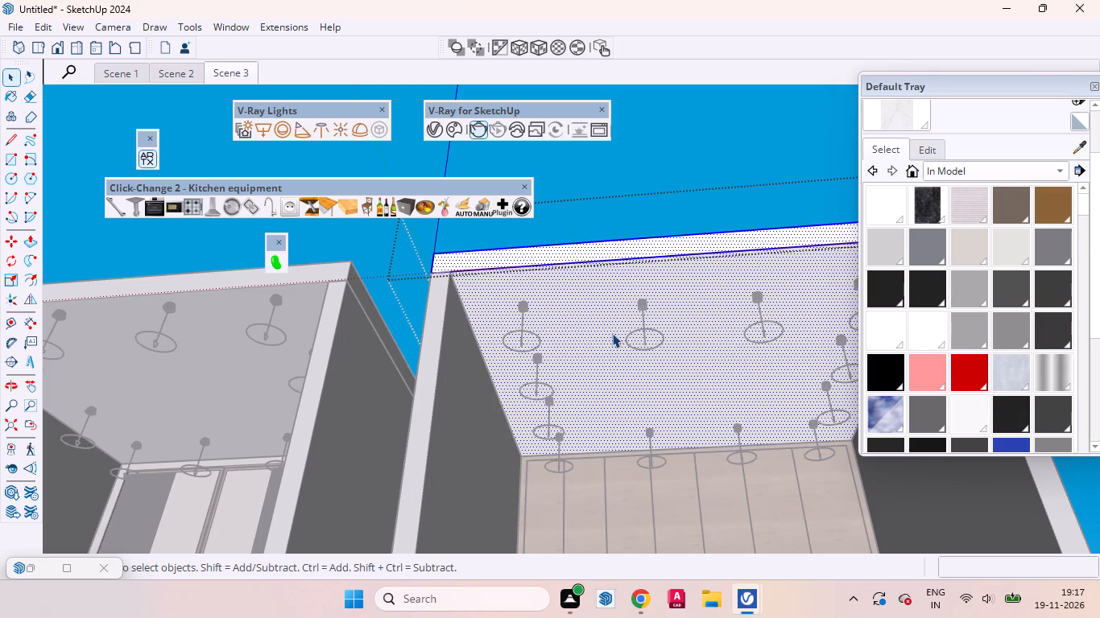
left_click(631, 375)
left_click(648, 210)
scroll(607, 397, "down", 6)
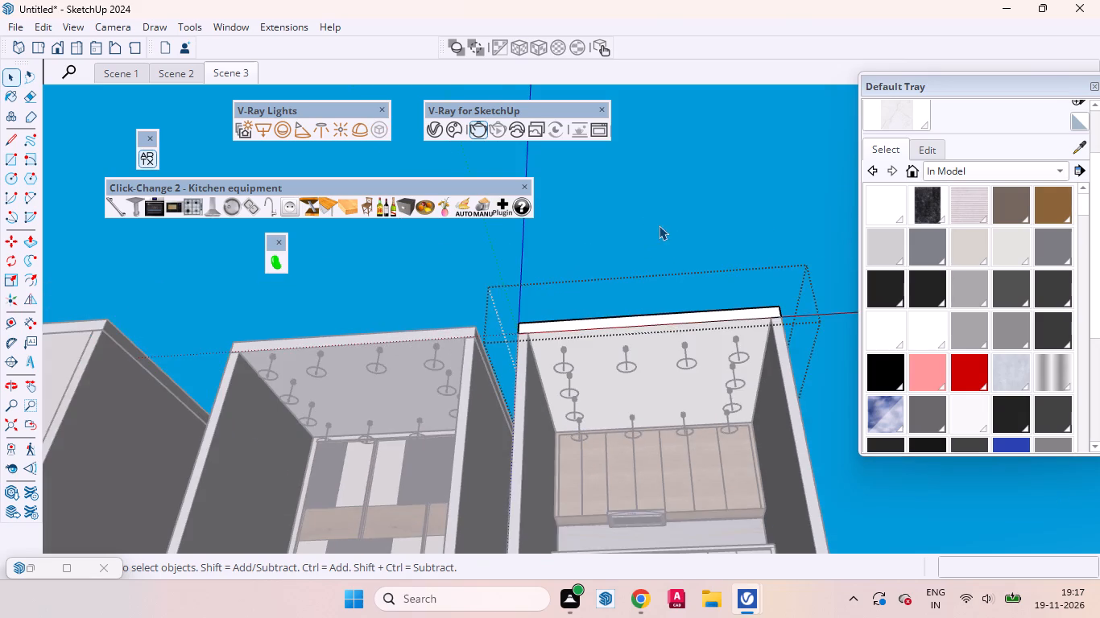
left_click(659, 225)
triple_click(668, 235)
left_click(668, 235)
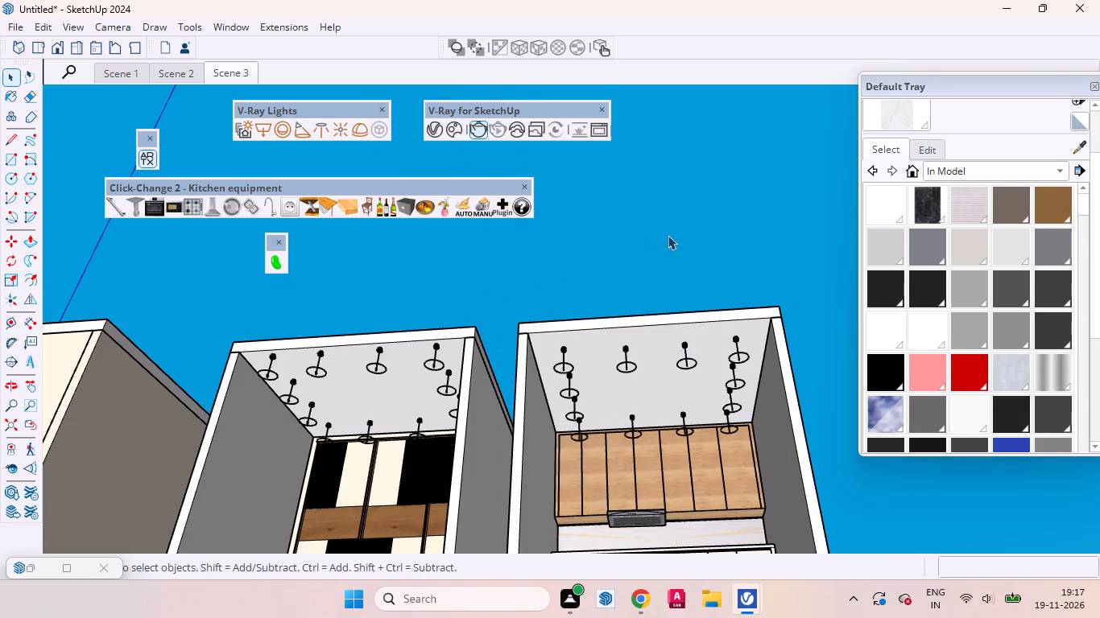
left_click(233, 80)
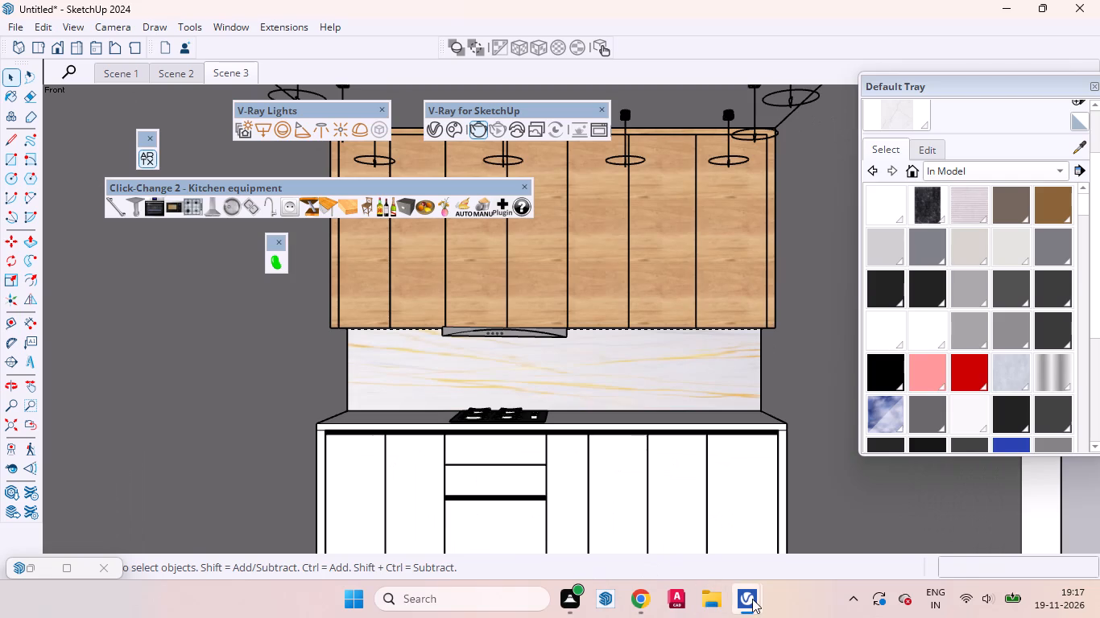
Switch to the V-Ray Frame Buffer and inspect the base cabinets, hob, countertop and black profile strips in the kitchen render.
left_click(752, 599)
left_click(738, 545)
scroll(697, 343, "down", 1)
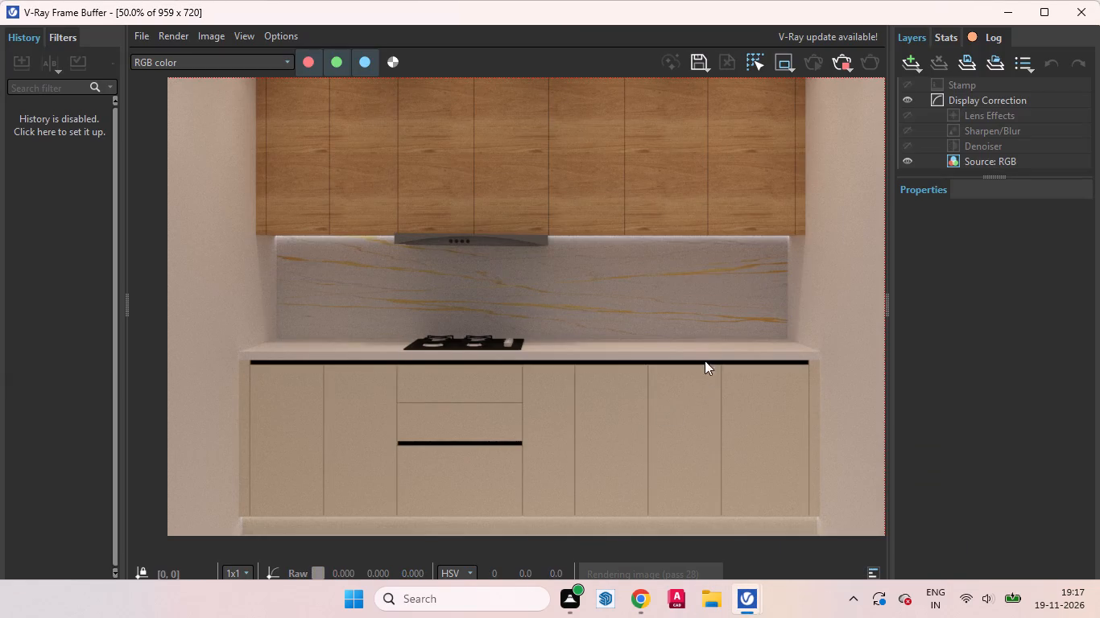
scroll(705, 360, "down", 1)
scroll(369, 338, "up", 1)
scroll(384, 410, "up", 1)
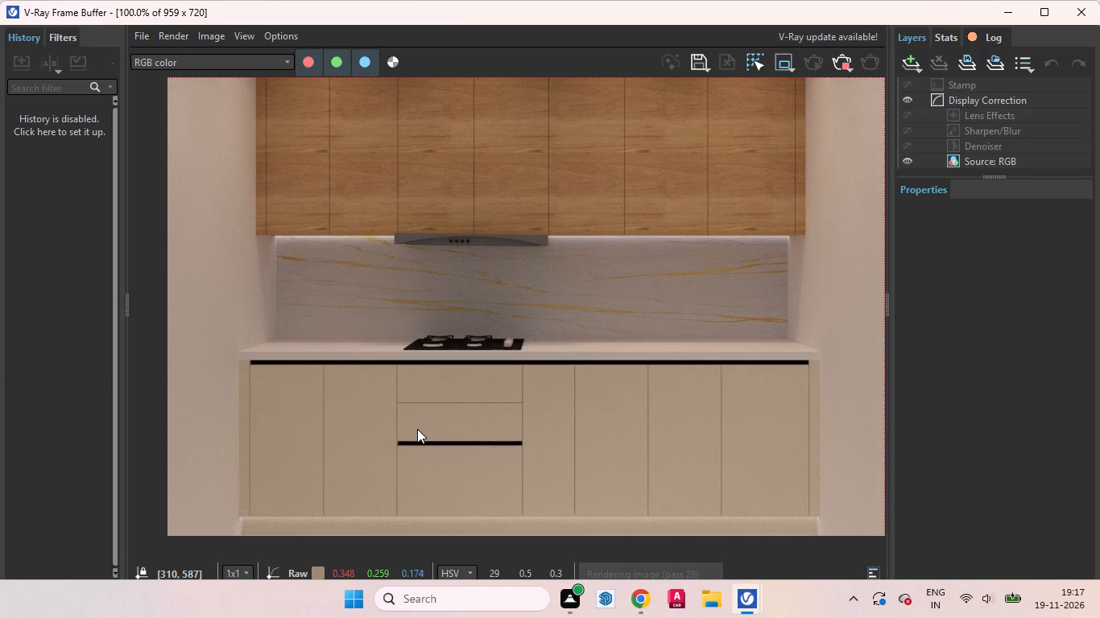
middle_click_drag(420, 429, 446, 335)
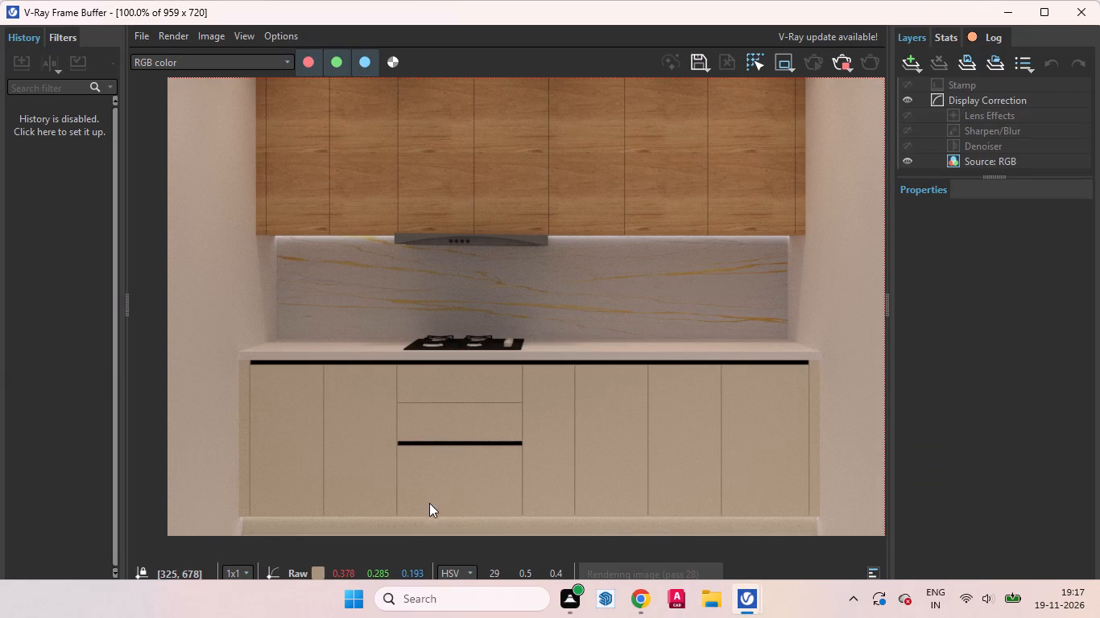
scroll(573, 443, "up", 1)
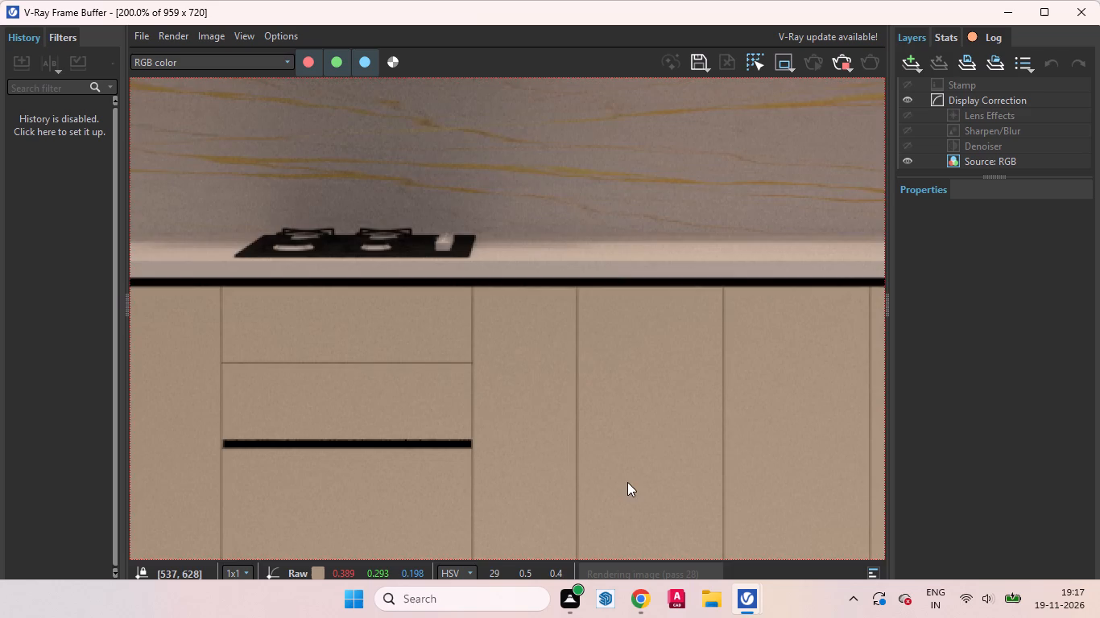
scroll(627, 482, "down", 1)
scroll(304, 383, "up", 1)
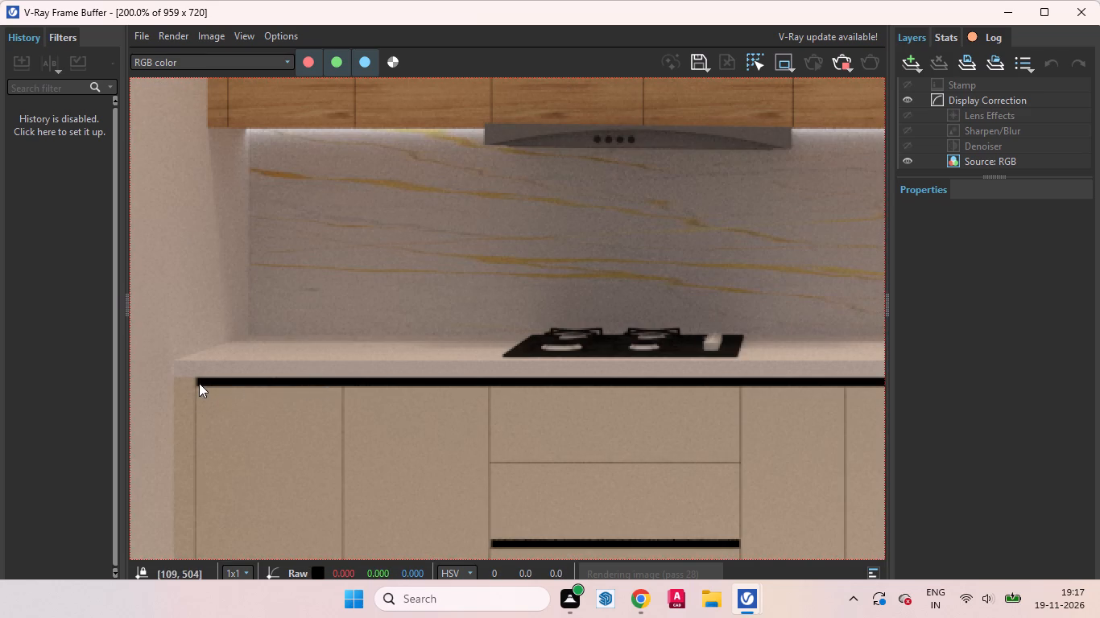
scroll(196, 383, "down", 3)
scroll(511, 365, "up", 1)
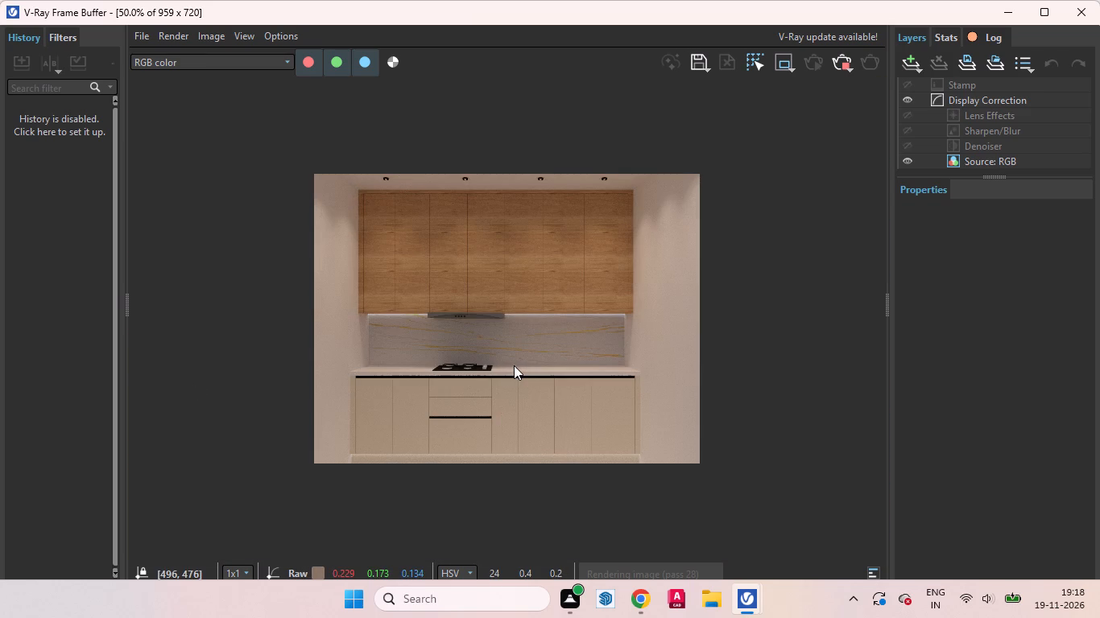
Inspect the wall cabinets' wood grain, door joints and top trim across their full width in the kitchen render.
scroll(386, 174, "up", 1)
scroll(500, 238, "up", 1)
middle_click_drag(428, 297, 825, 328)
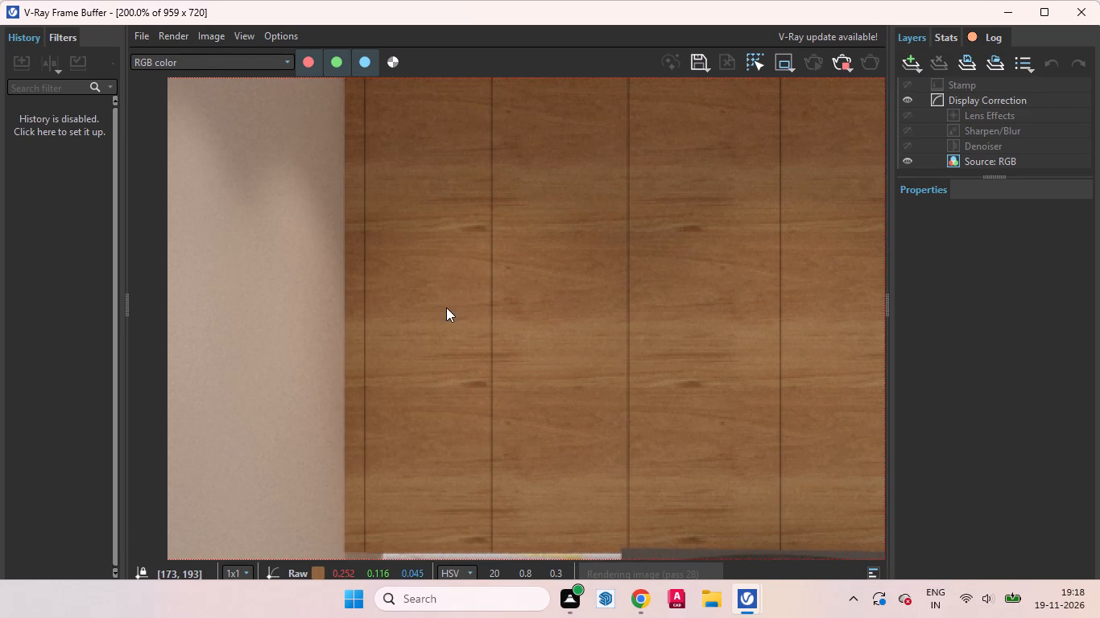
scroll(446, 307, "down", 1)
scroll(260, 126, "up", 1)
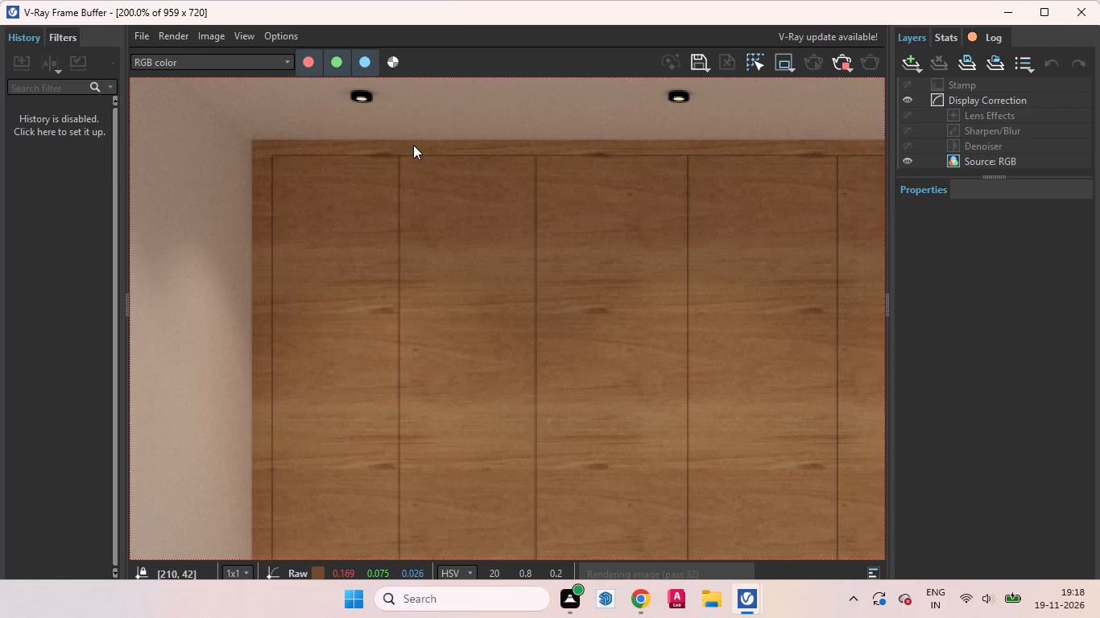
scroll(309, 146, "down", 1)
scroll(577, 153, "up", 1)
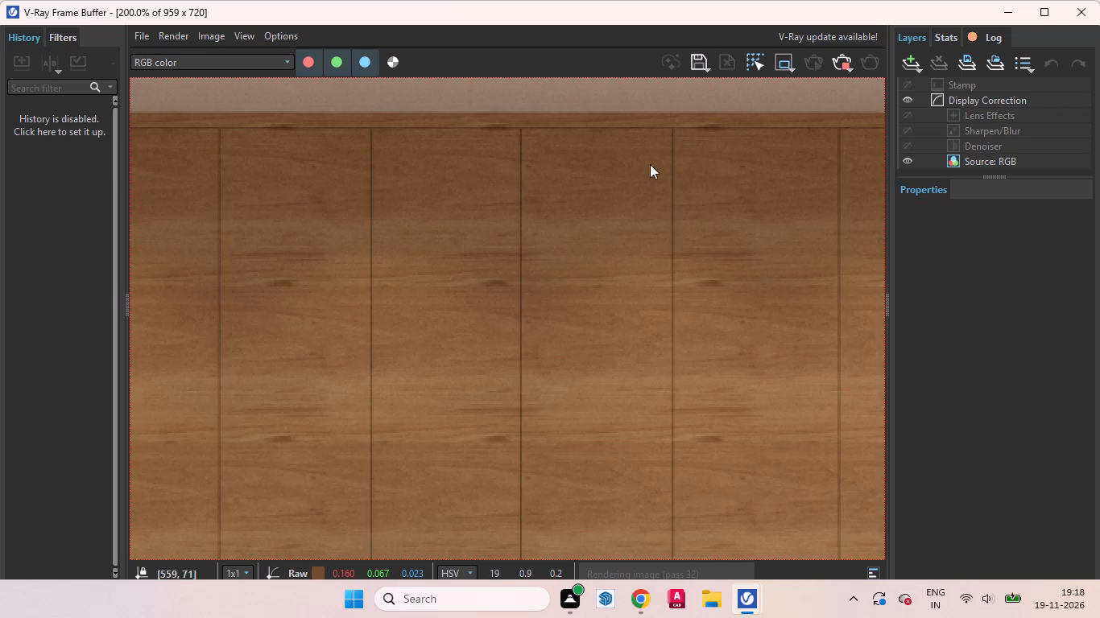
middle_click_drag(650, 164, 283, 113)
scroll(672, 319, "down", 1)
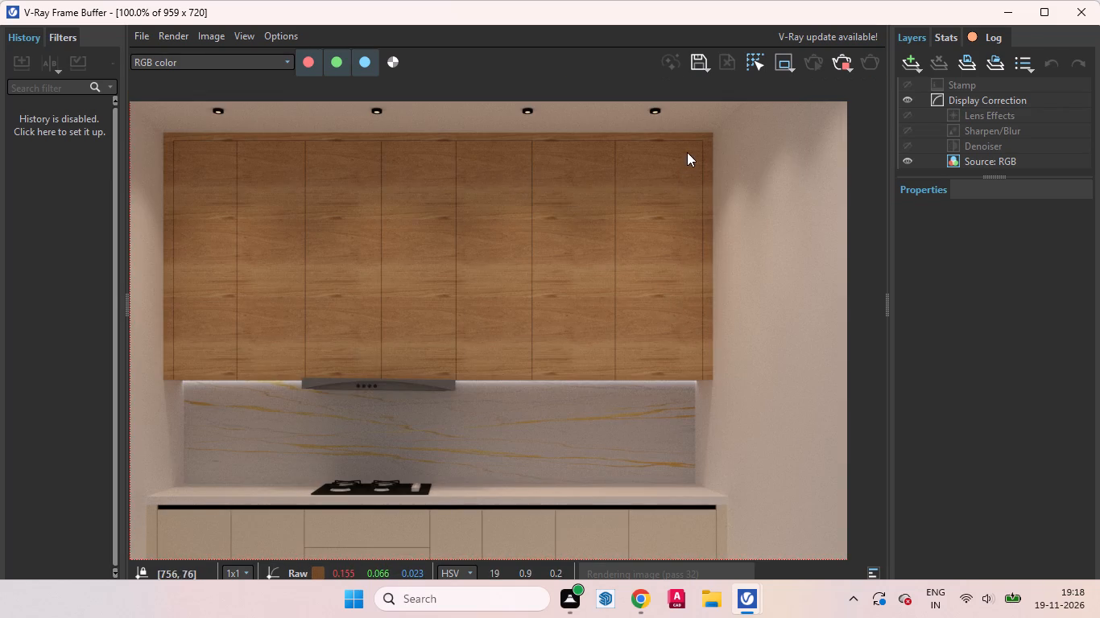
scroll(690, 144, "up", 1)
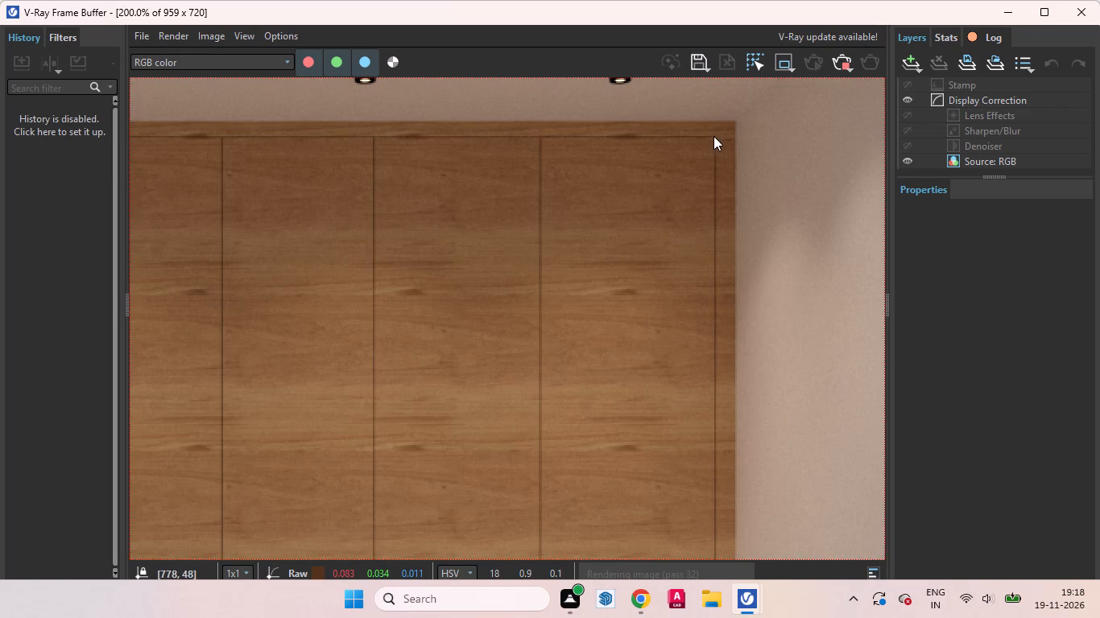
left_click_drag(714, 136, 628, 336)
scroll(715, 183, "down", 3)
scroll(526, 285, "up", 1)
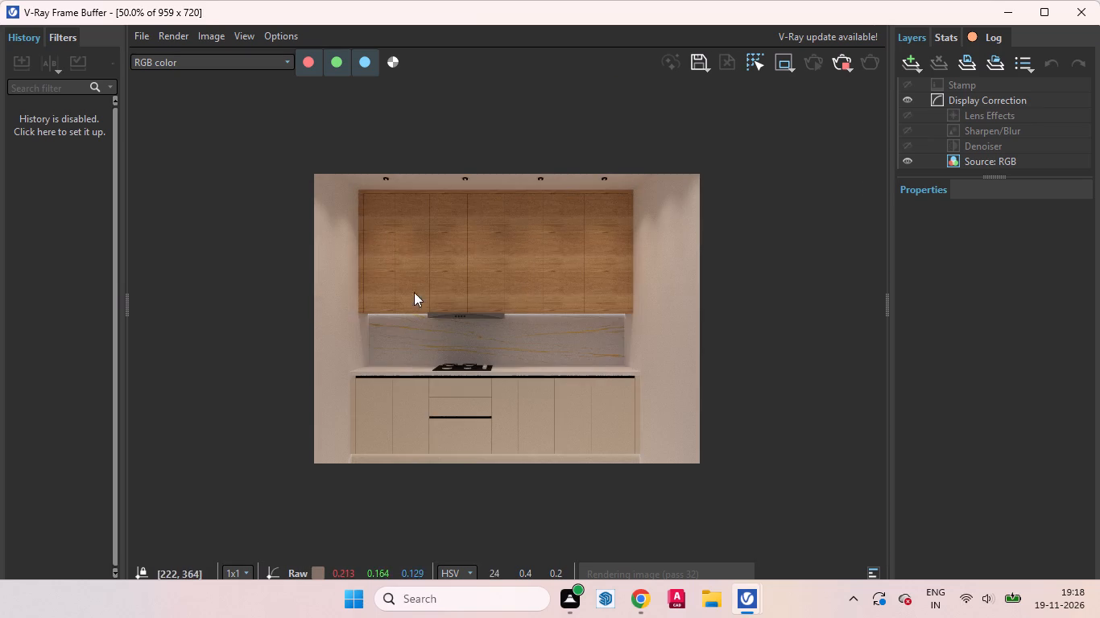
Recheck the wall cabinets' lower edge beside the range hood and their upper corner in the kitchen render.
scroll(441, 273, "up", 2)
middle_click_drag(464, 323, 767, 418)
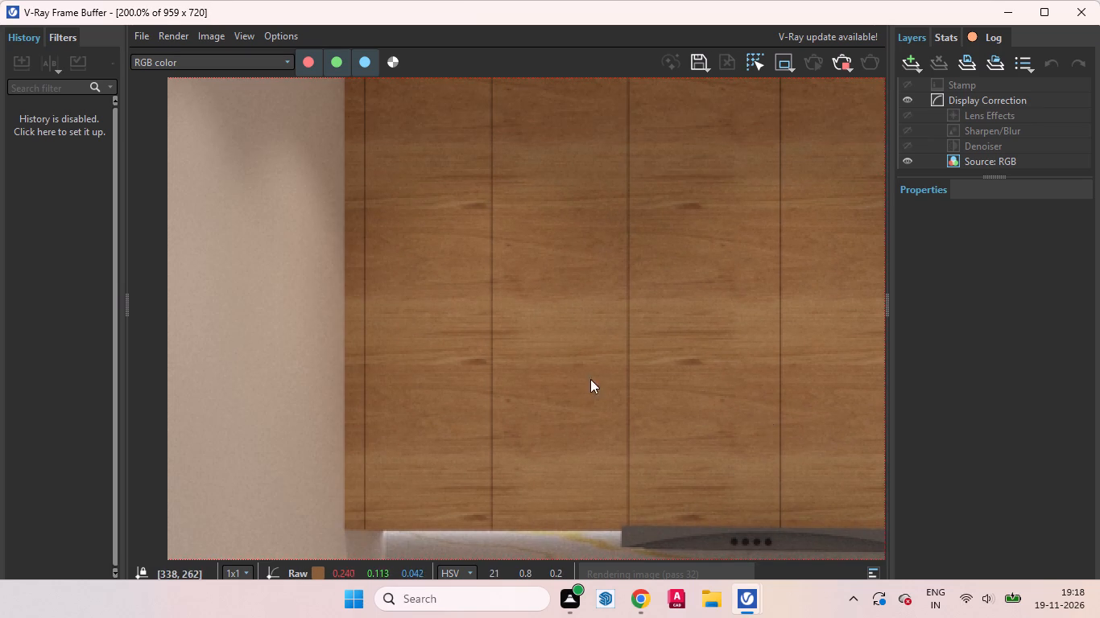
scroll(518, 386, "down", 1)
scroll(297, 167, "up", 1)
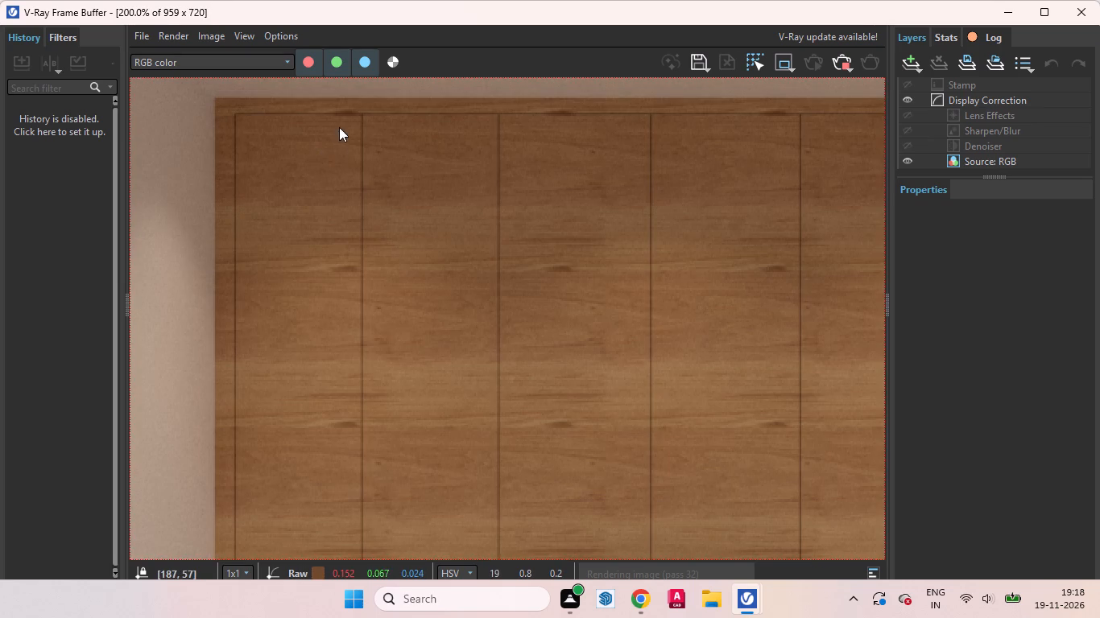
scroll(351, 254, "down", 1)
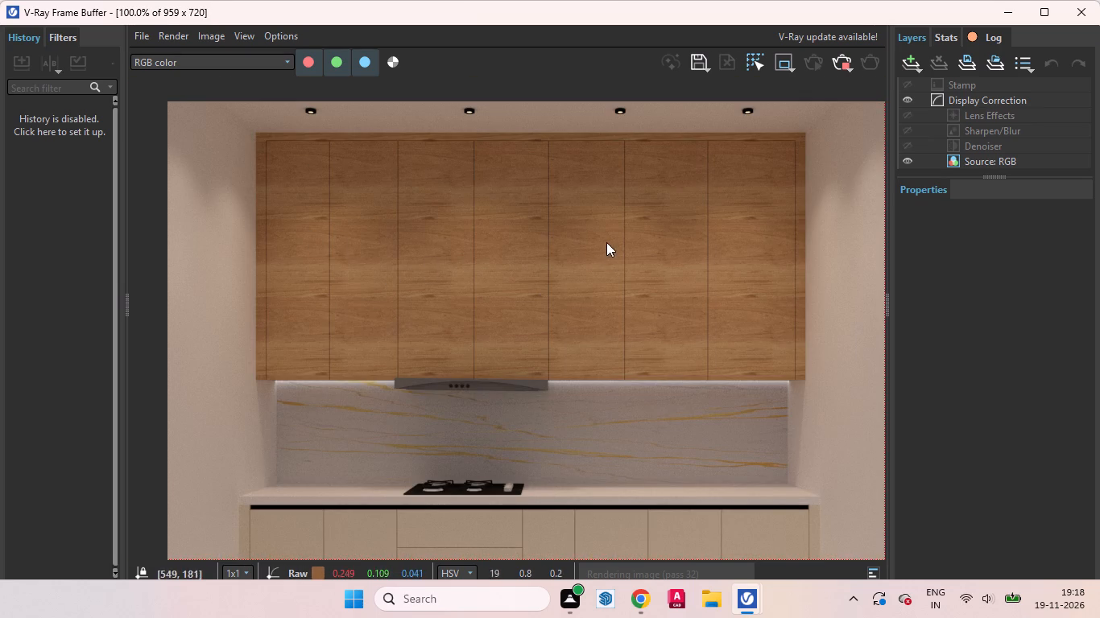
Review the base cabinets and the whole kitchen render, and return to the Scene 3 view of the SketchUp model.
scroll(564, 236, "down", 1)
scroll(500, 429, "up", 1)
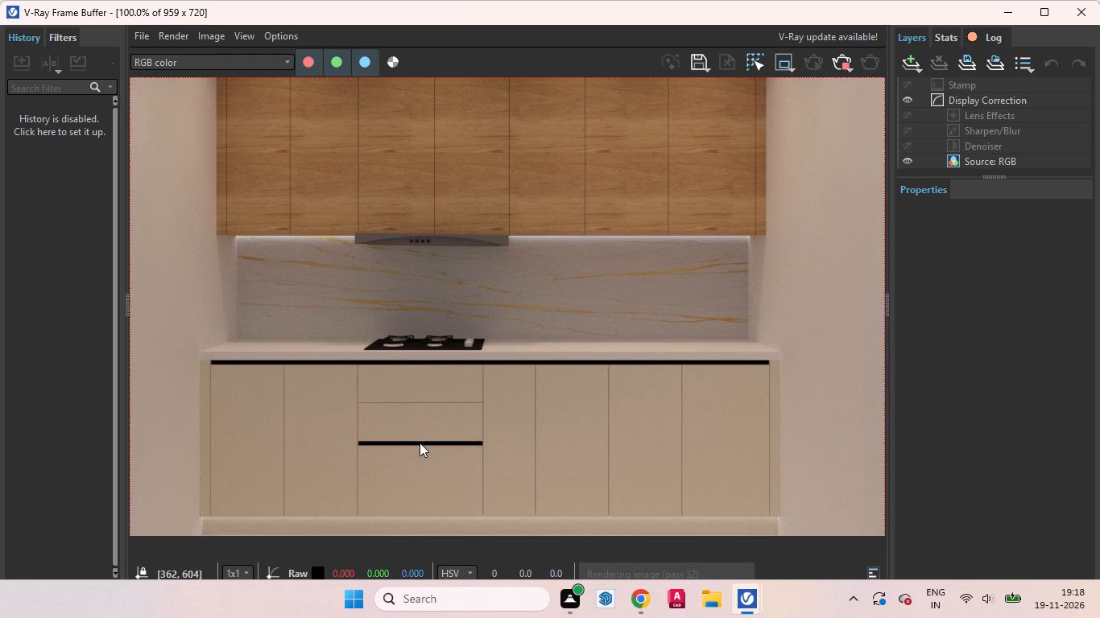
middle_click_drag(418, 422, 530, 406)
scroll(474, 425, "down", 1)
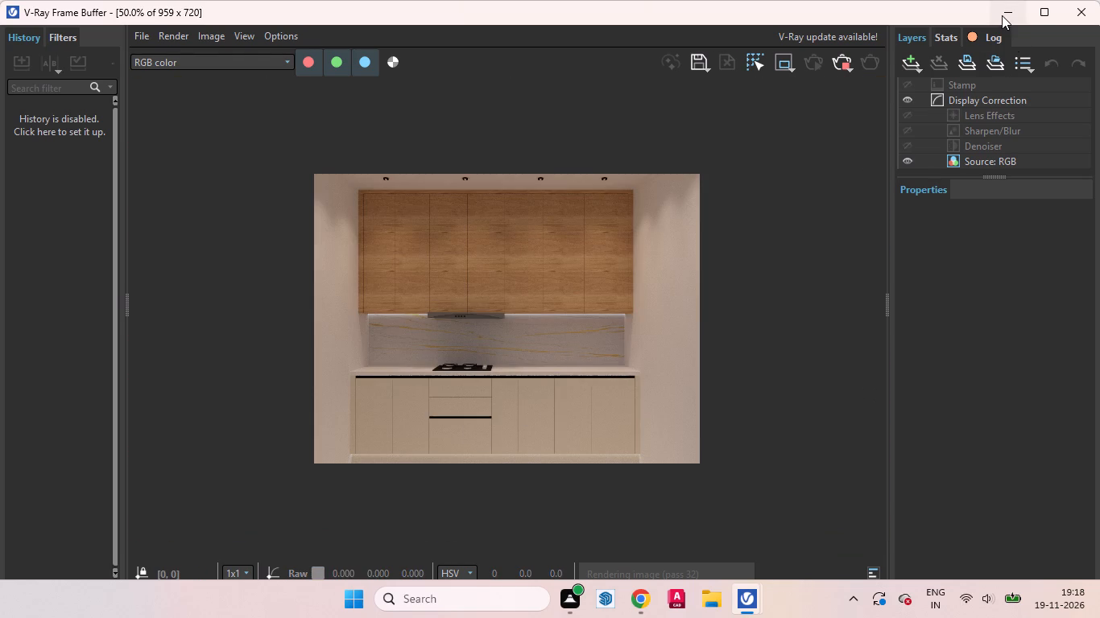
left_click(1002, 15)
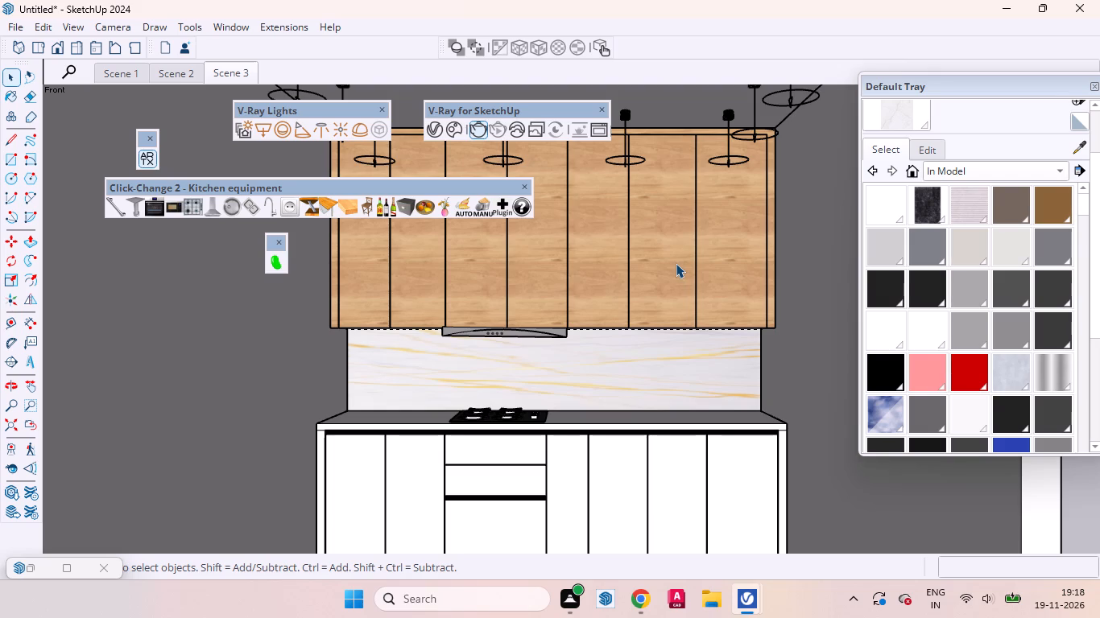
left_click(250, 69)
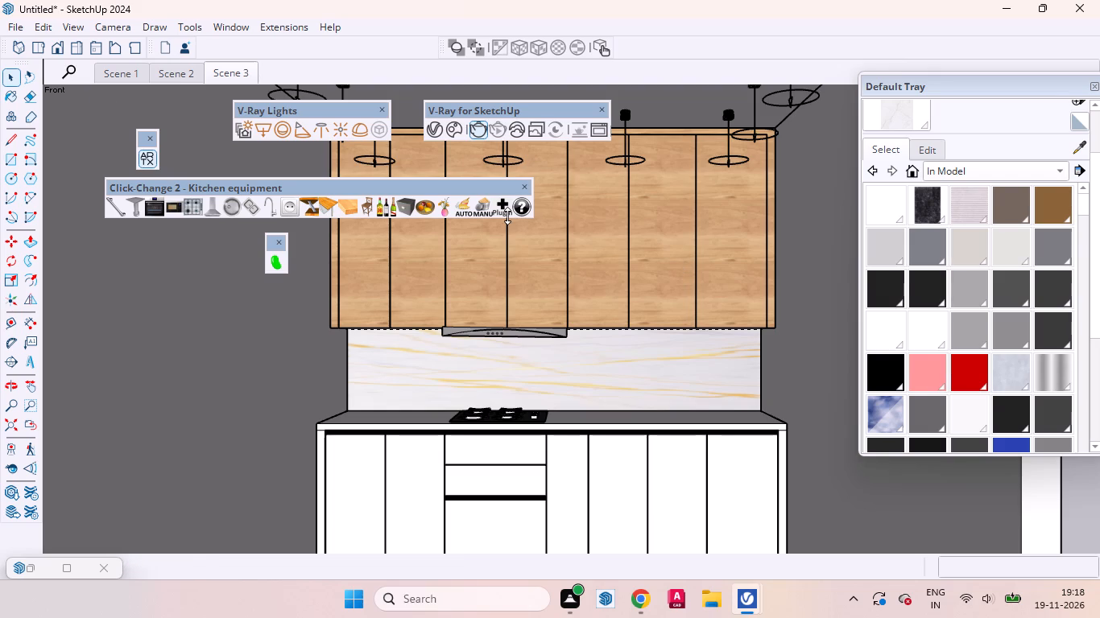
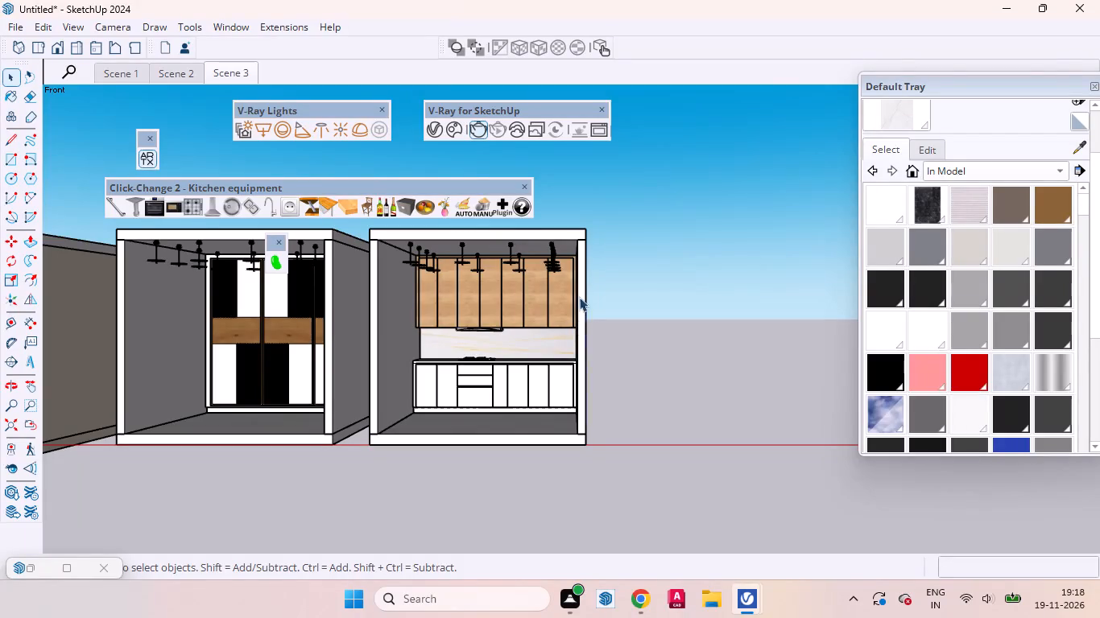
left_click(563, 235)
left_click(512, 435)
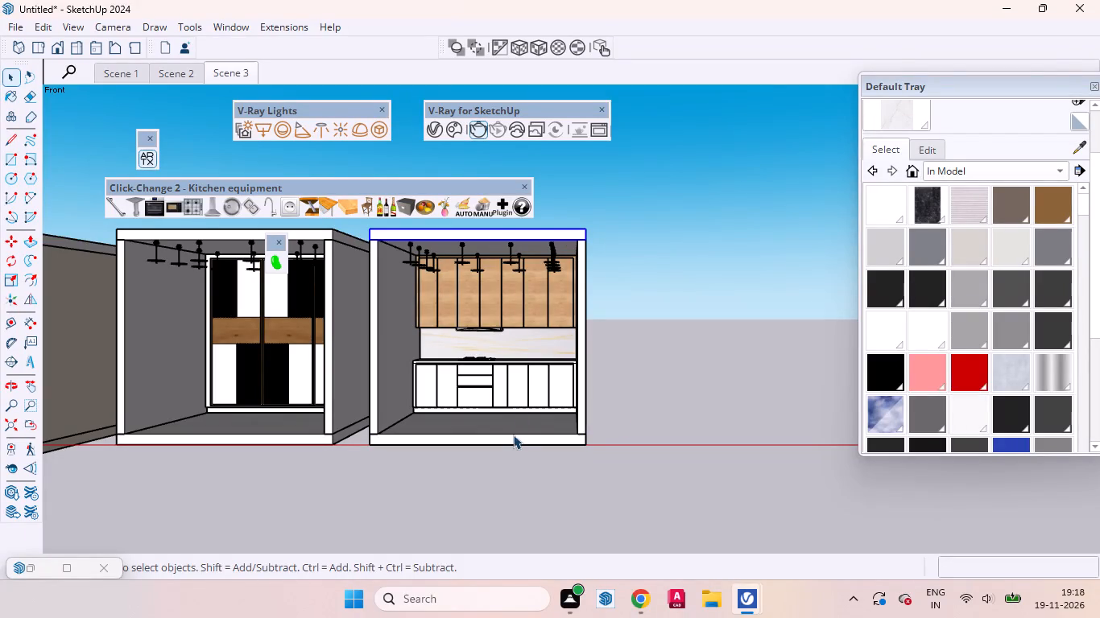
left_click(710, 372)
Return the model to the saved Scene 3 view of the kitchen.
left_click(239, 72)
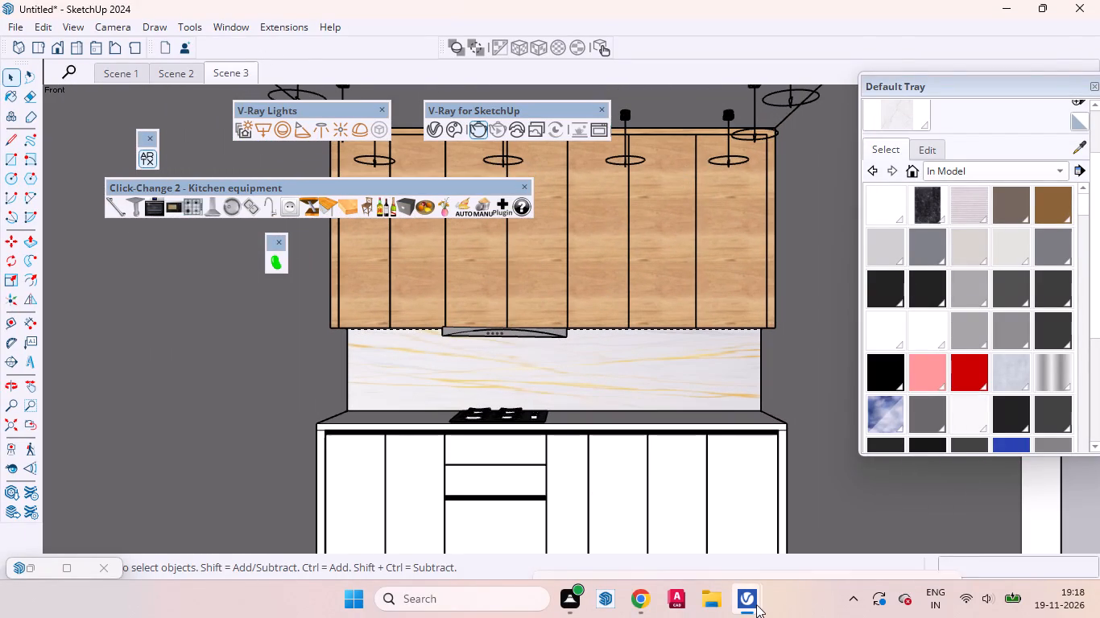
Switch to the V-Ray Frame Buffer and examine the kitchen render, covering the cabinets, marble backsplash and countertop.
left_click(706, 536)
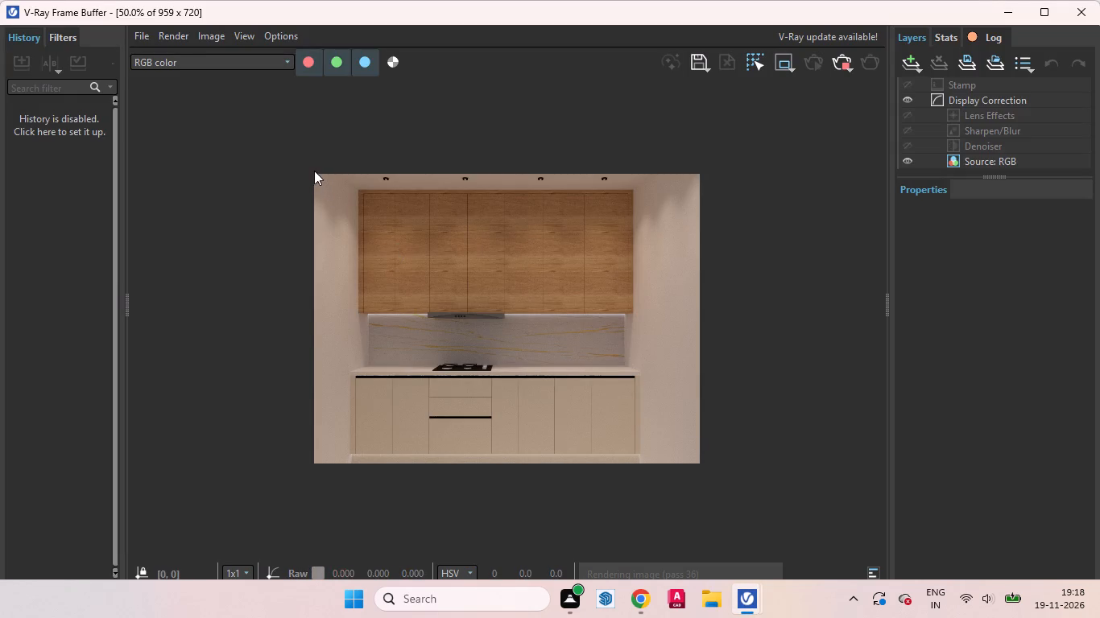
left_click_drag(314, 171, 699, 516)
scroll(631, 205, "up", 1)
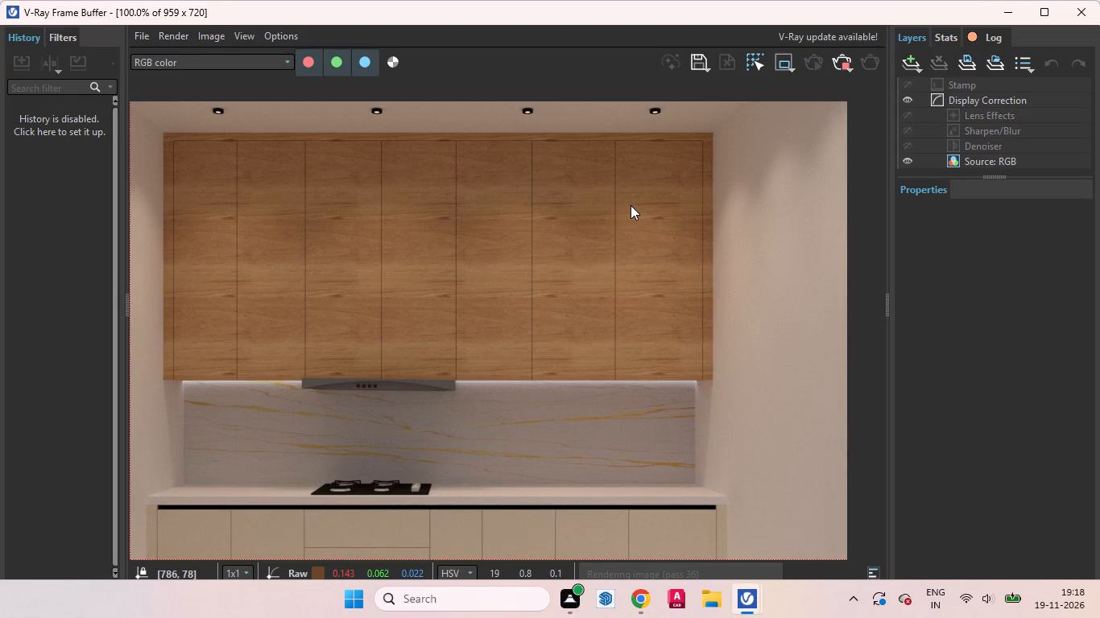
scroll(674, 163, "down", 1)
scroll(495, 492, "up", 1)
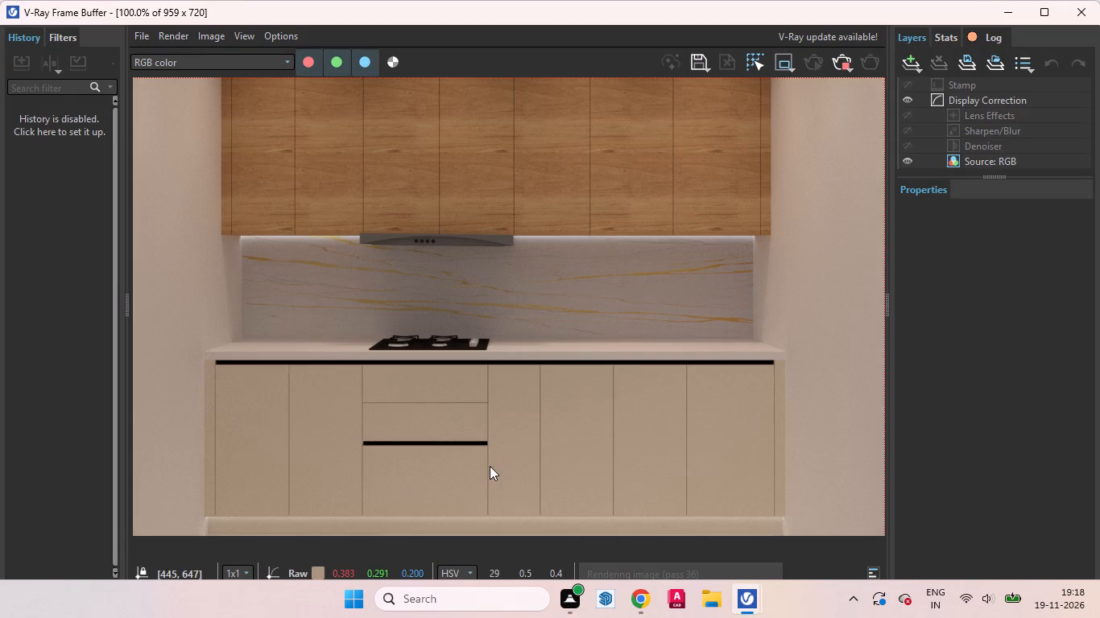
middle_click_drag(487, 458, 534, 386)
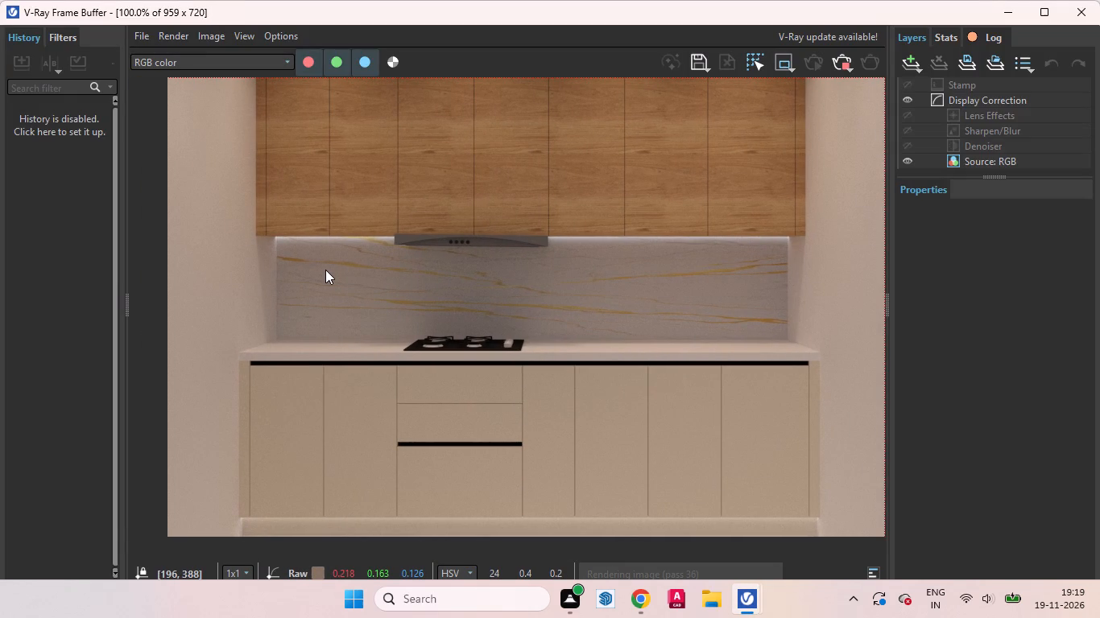
scroll(369, 275, "down", 1)
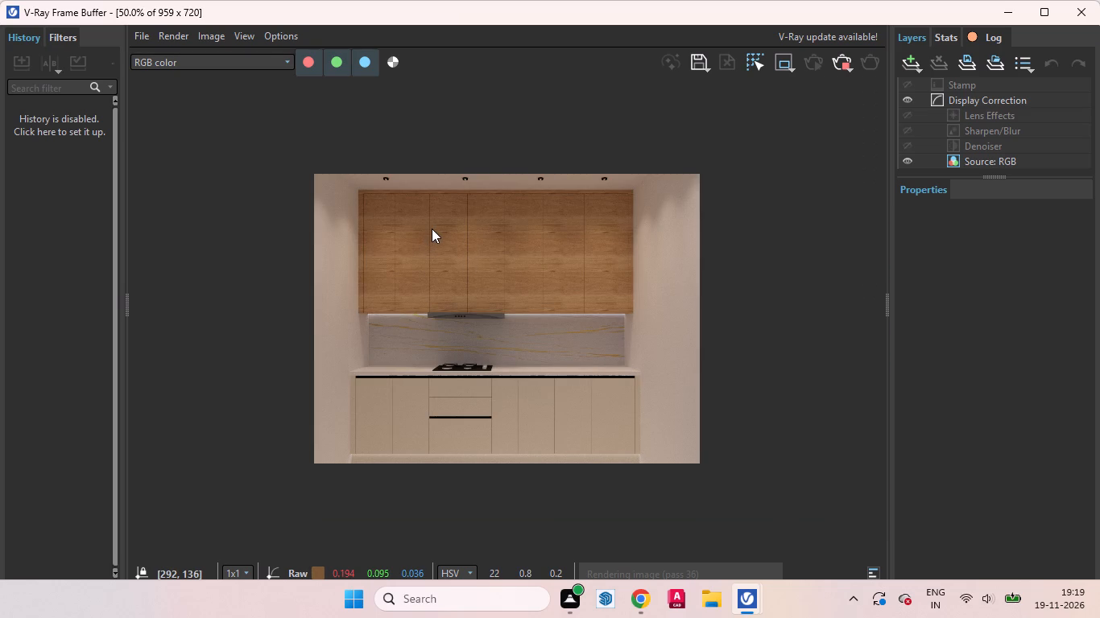
scroll(531, 307, "up", 1)
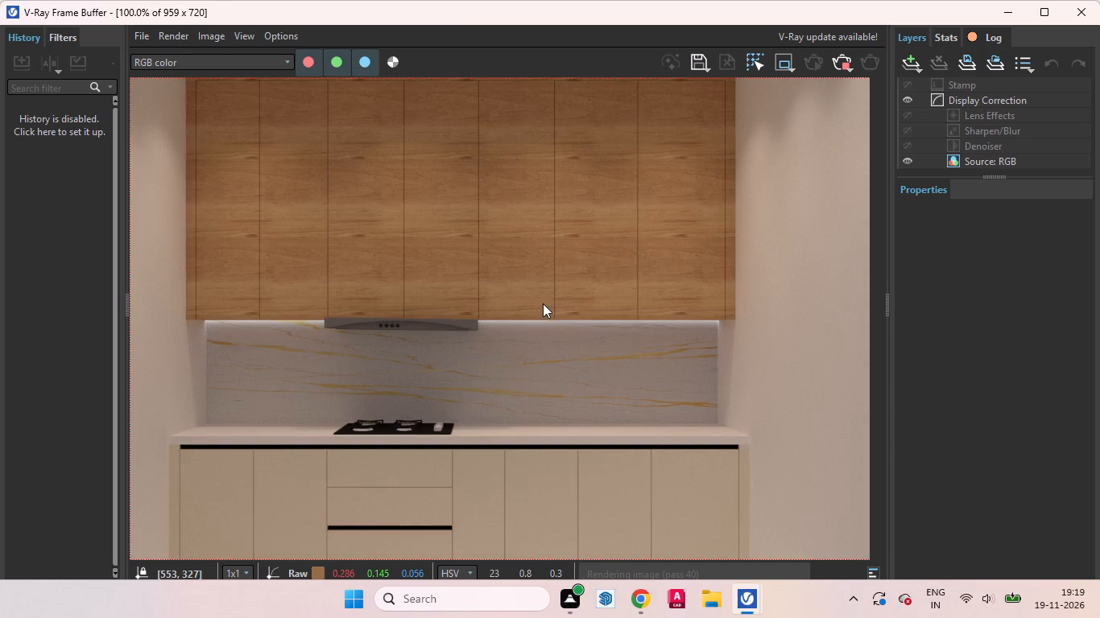
scroll(584, 225, "down", 2)
scroll(499, 401, "up", 1)
scroll(388, 328, "up", 1)
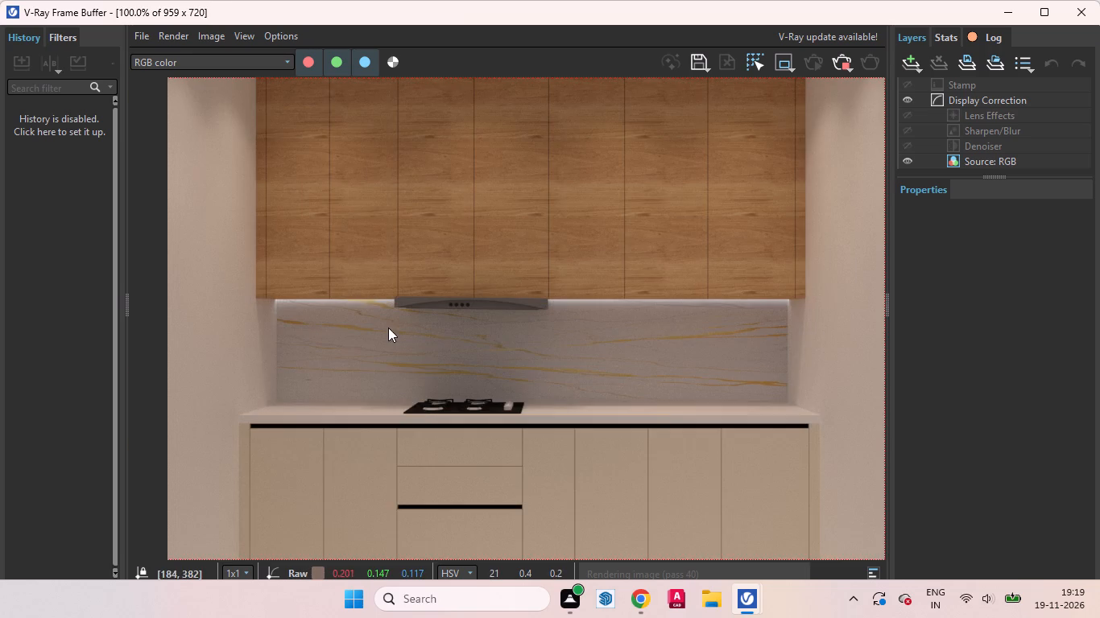
scroll(417, 403, "down", 1)
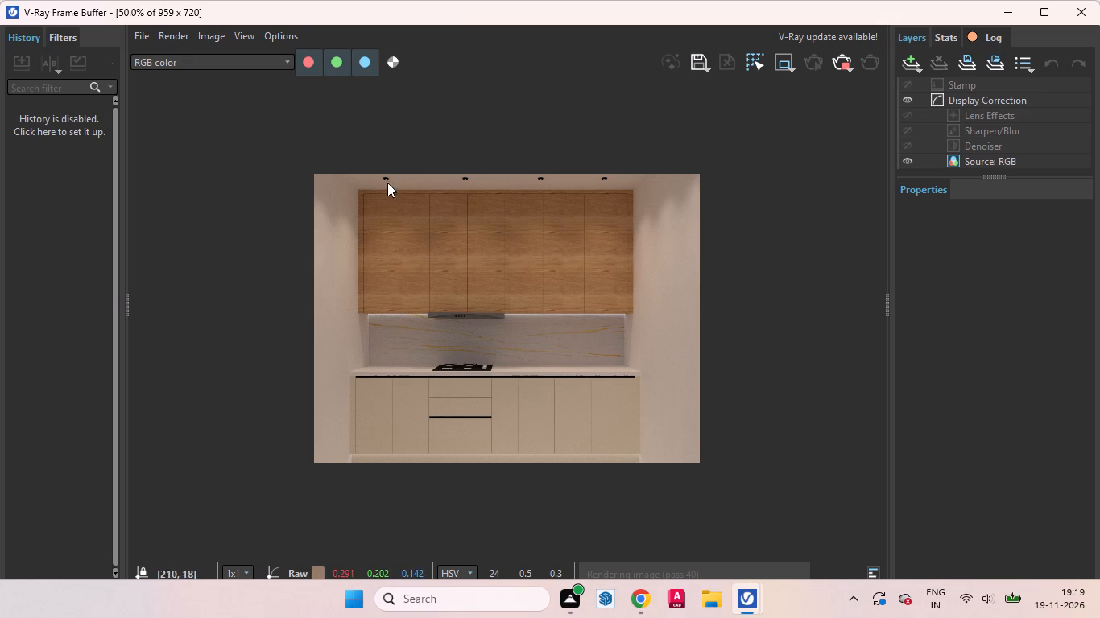
Examine the rendered wooden upper cabinets up close, including their grain, door joints and the ceiling spotlights above them.
left_click_drag(356, 186, 626, 463)
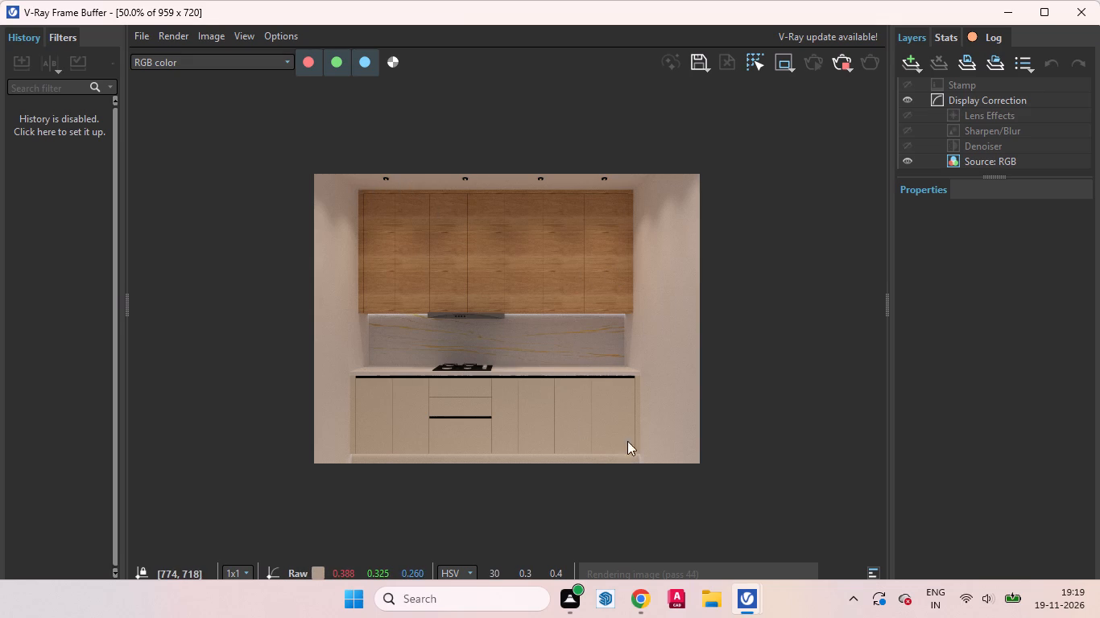
scroll(653, 192, "up", 1)
scroll(536, 220, "up", 1)
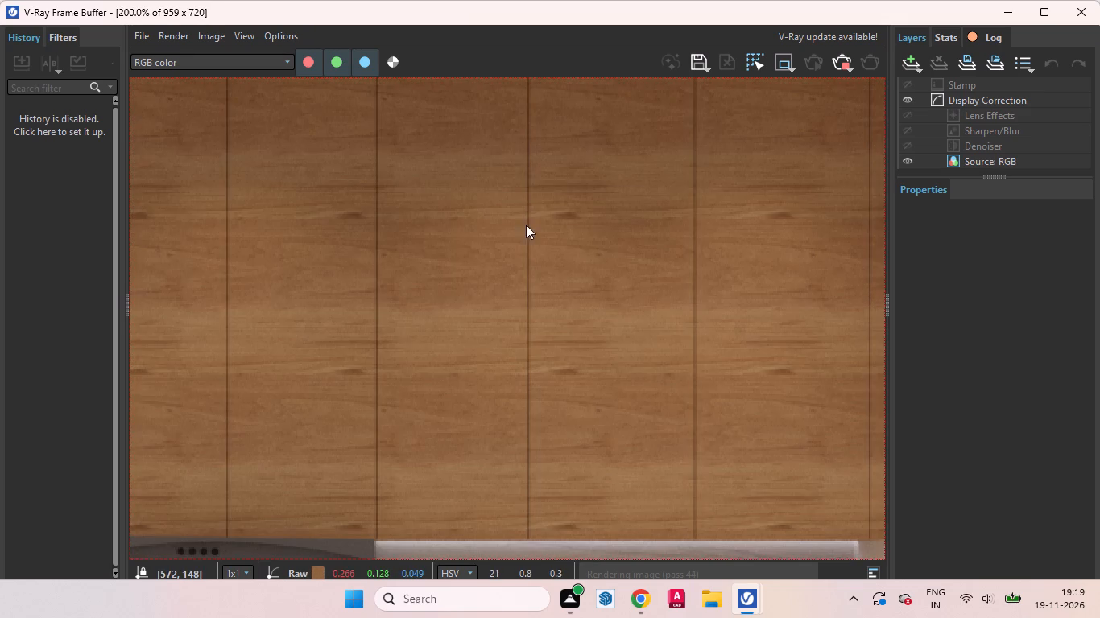
middle_click_drag(490, 243, 738, 270)
scroll(494, 311, "down", 1)
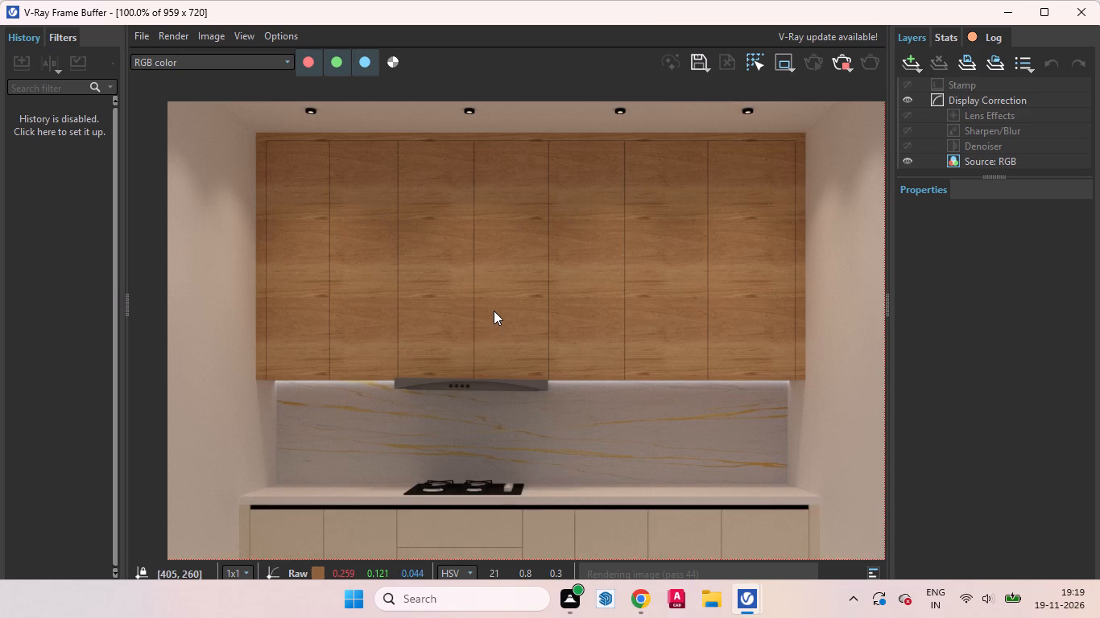
scroll(261, 124, "up", 1)
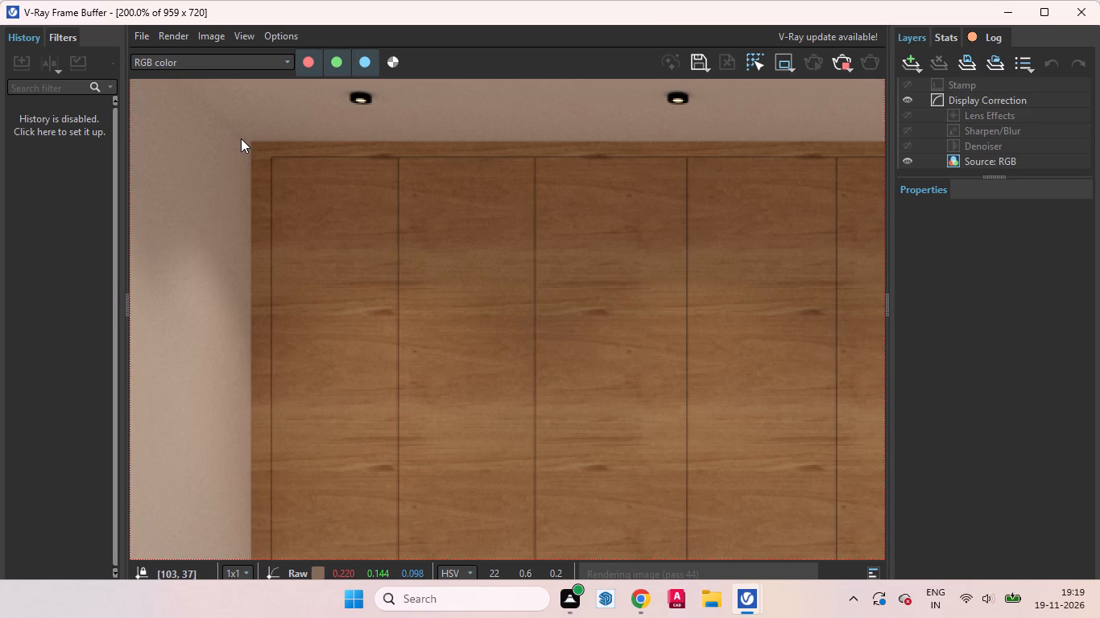
left_click_drag(250, 134, 581, 299)
scroll(208, 187, "down", 3)
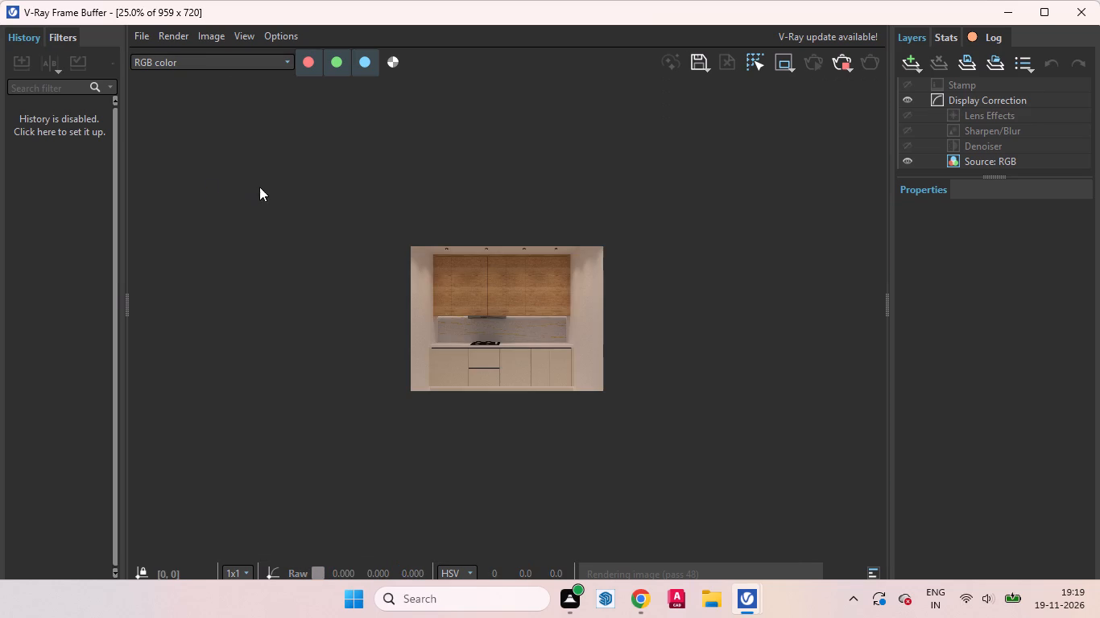
scroll(390, 222, "up", 3)
scroll(458, 282, "down", 1)
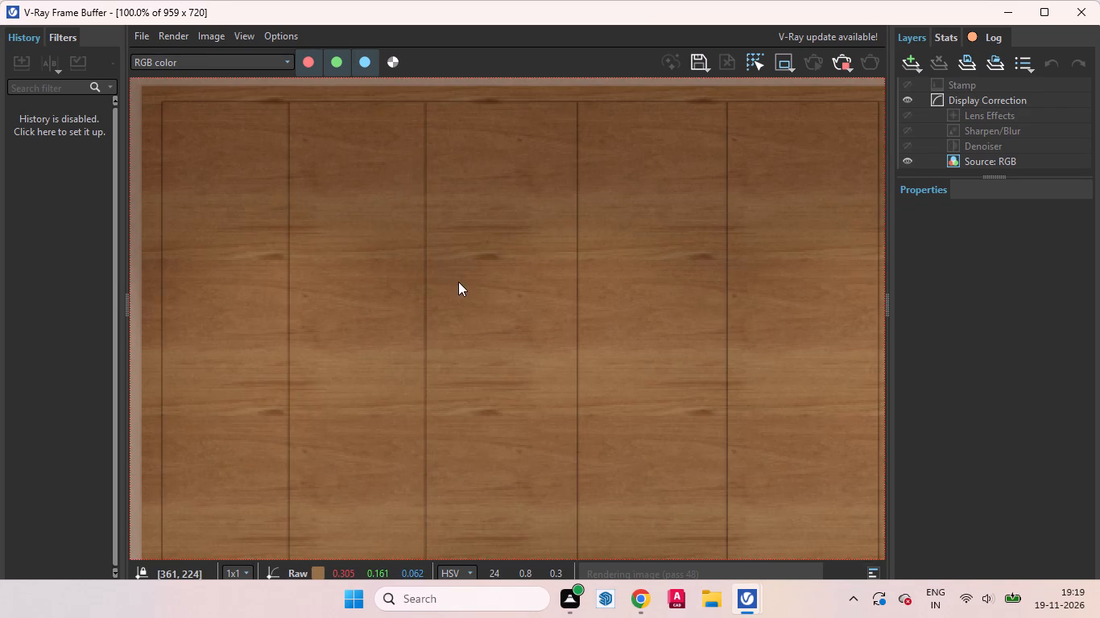
scroll(312, 117, "up", 1)
scroll(367, 202, "down", 1)
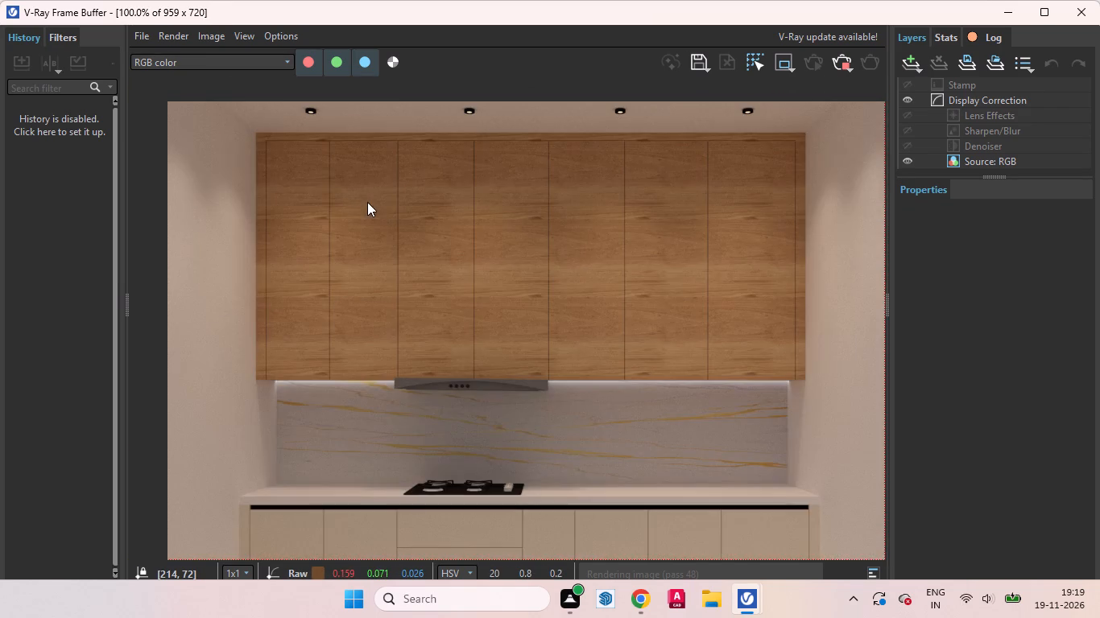
scroll(326, 208, "down", 1)
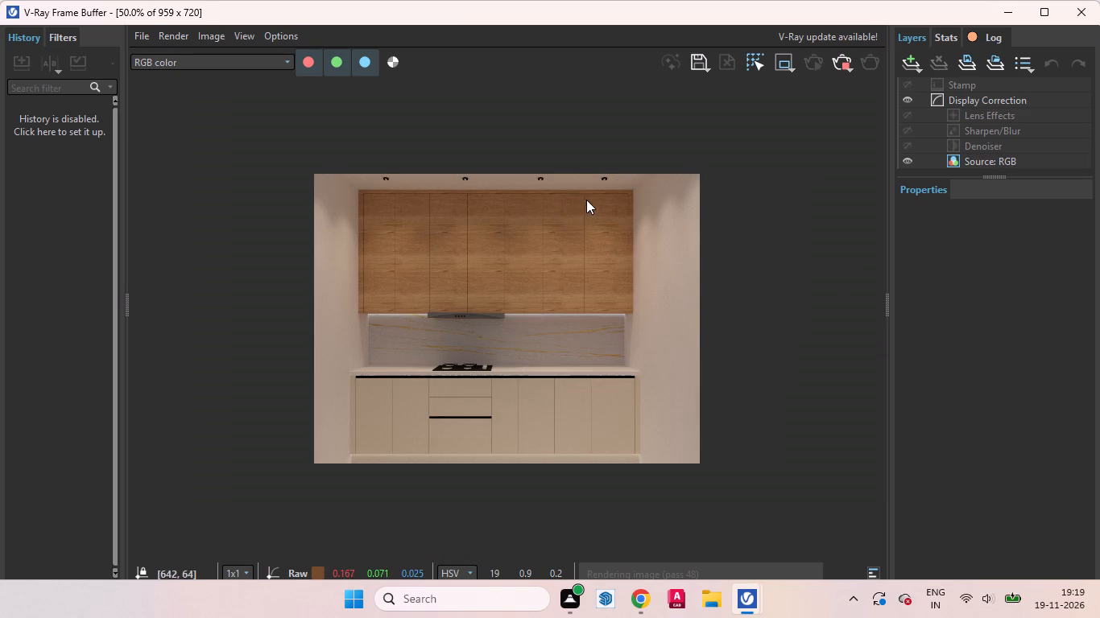
scroll(597, 179, "up", 1)
scroll(676, 117, "up", 2)
scroll(677, 194, "down", 2)
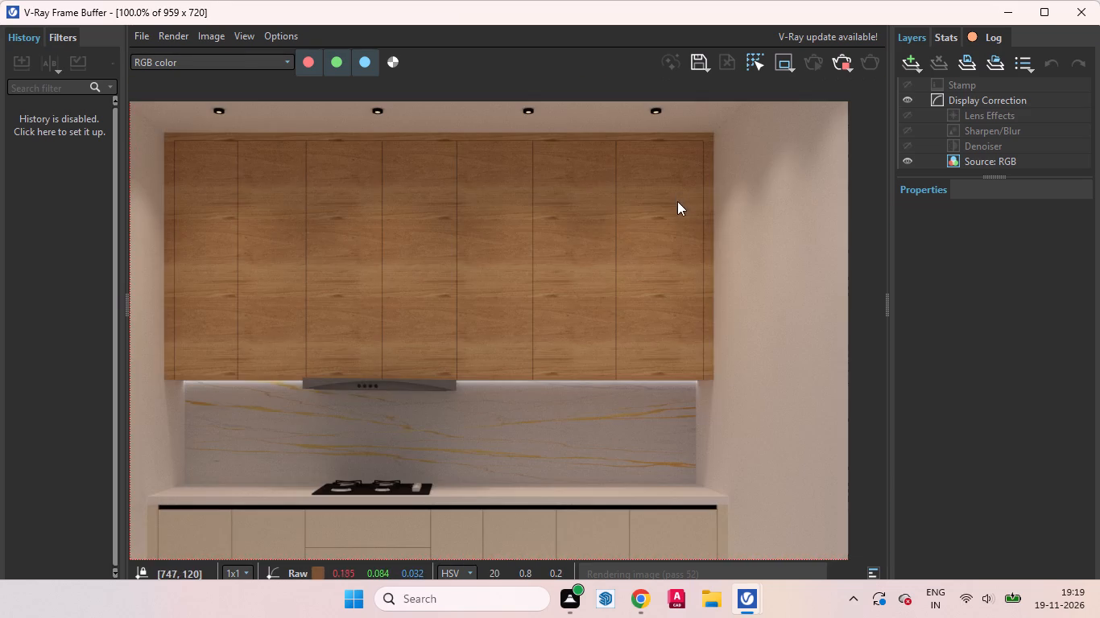
scroll(591, 224, "down", 1)
Examine the rendered base cabinets up close, including the drawers, black handle profiles, countertop and hob.
scroll(453, 503, "up", 2)
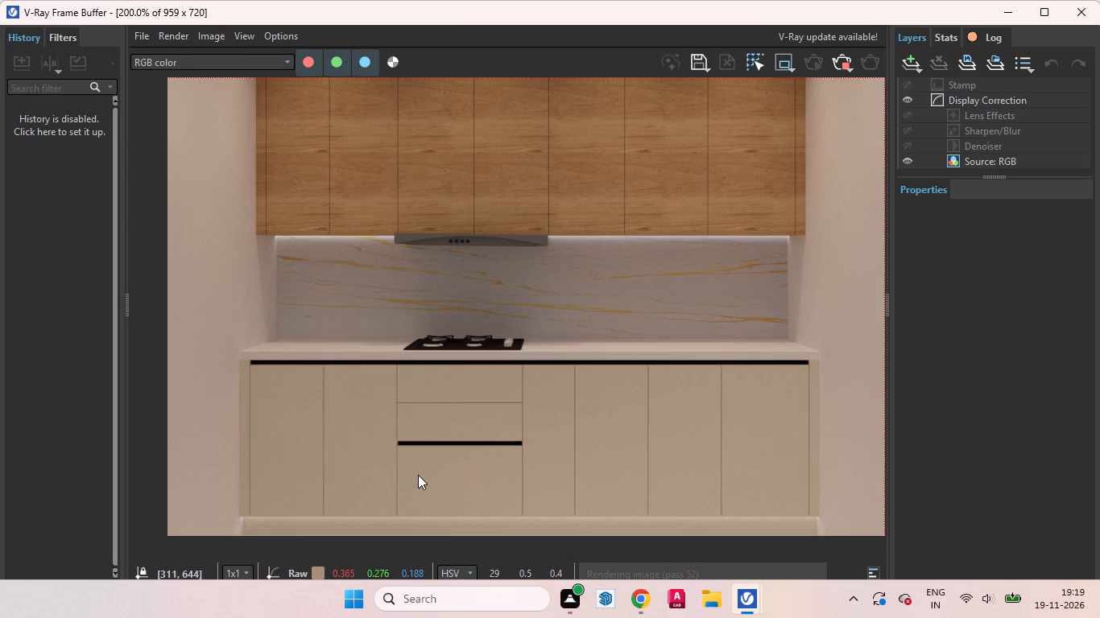
middle_click_drag(480, 387, 615, 396)
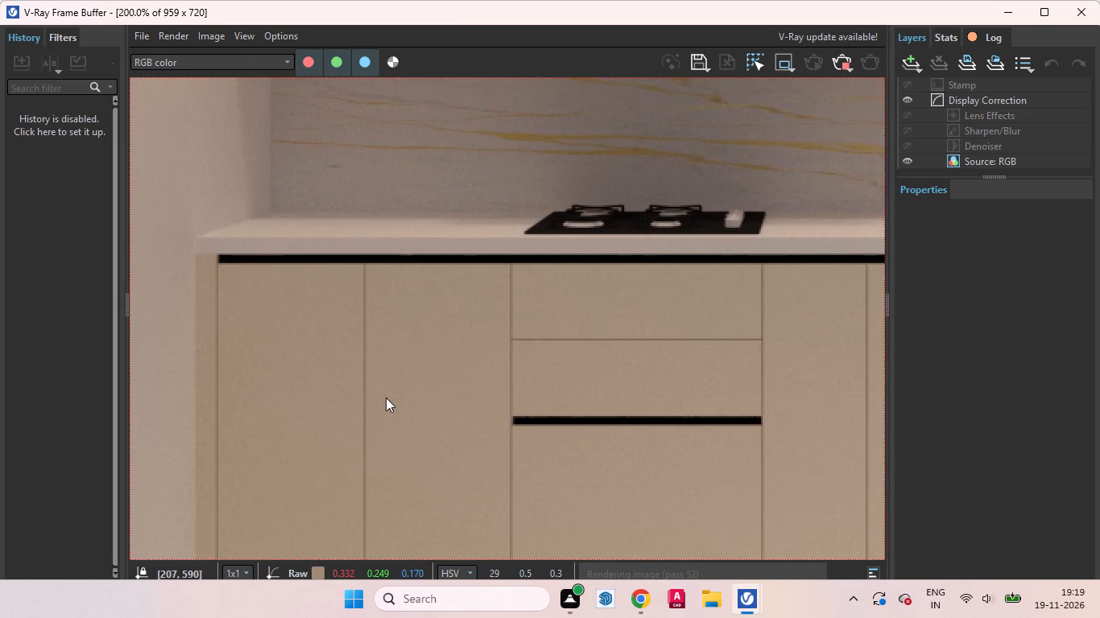
scroll(386, 398, "down", 1)
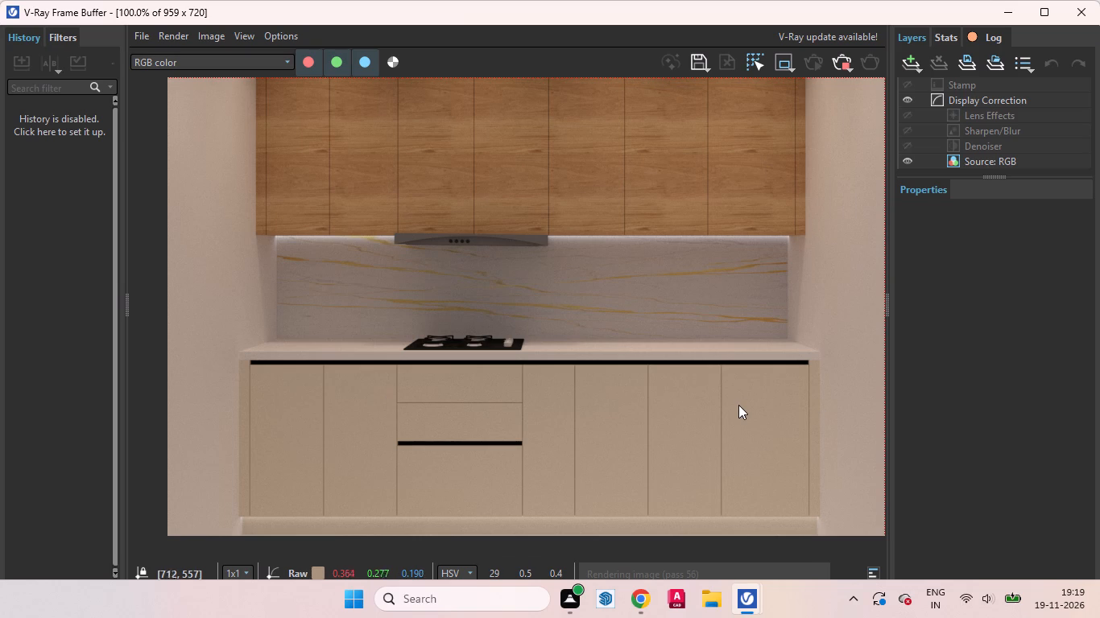
scroll(738, 405, "up", 1)
scroll(750, 400, "down", 2)
scroll(573, 430, "up", 1)
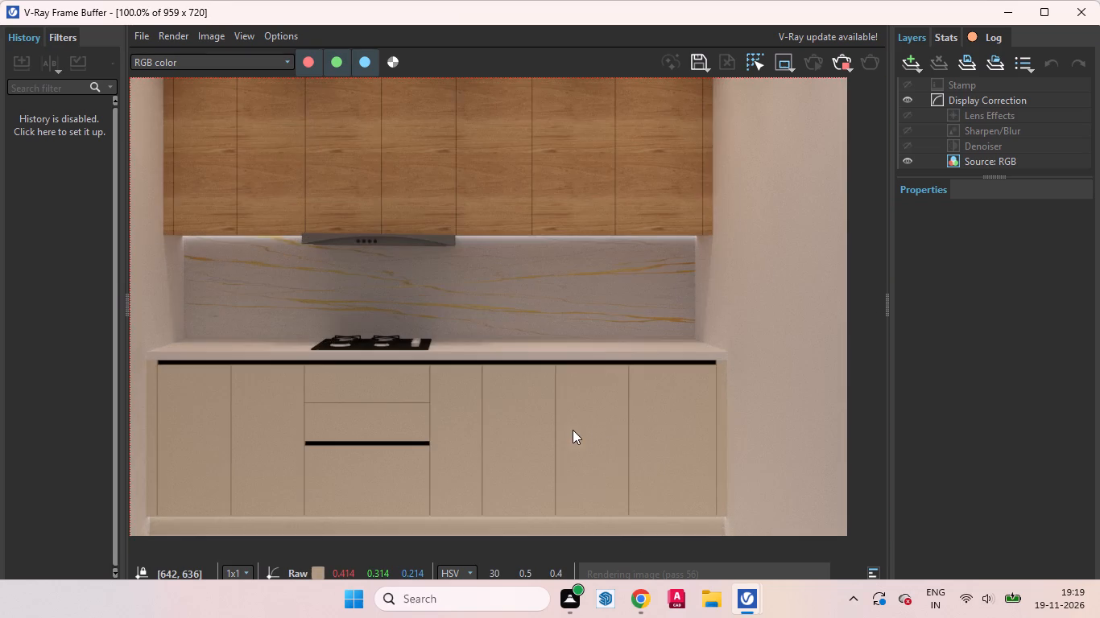
scroll(638, 412, "down", 1)
scroll(392, 459, "up", 1)
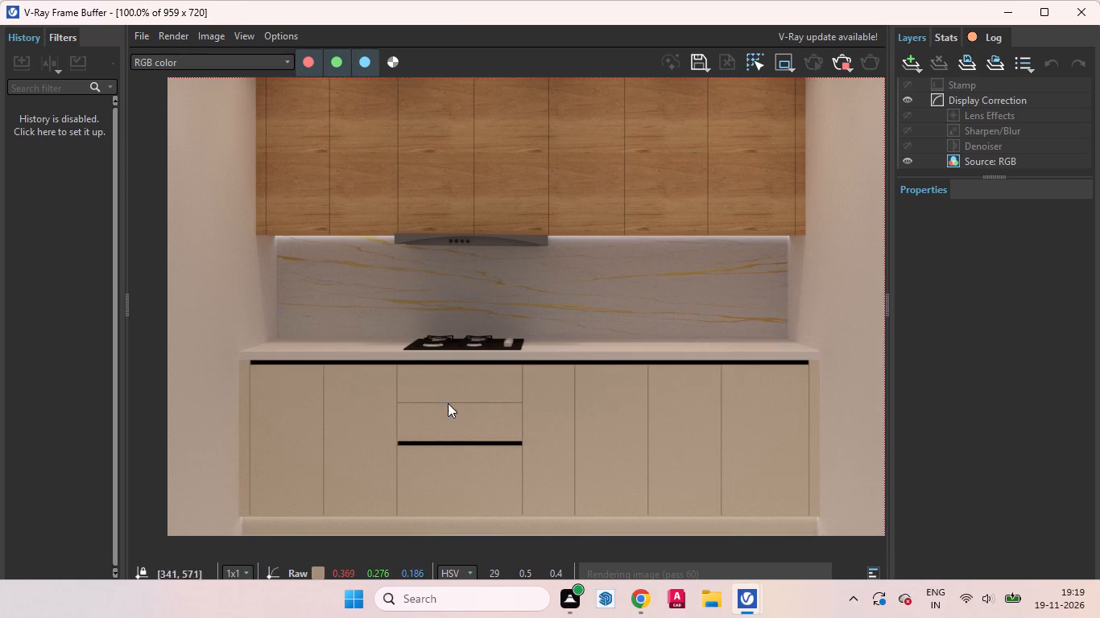
scroll(453, 398, "down", 1)
scroll(441, 462, "up", 1)
middle_click_drag(440, 484, 429, 462)
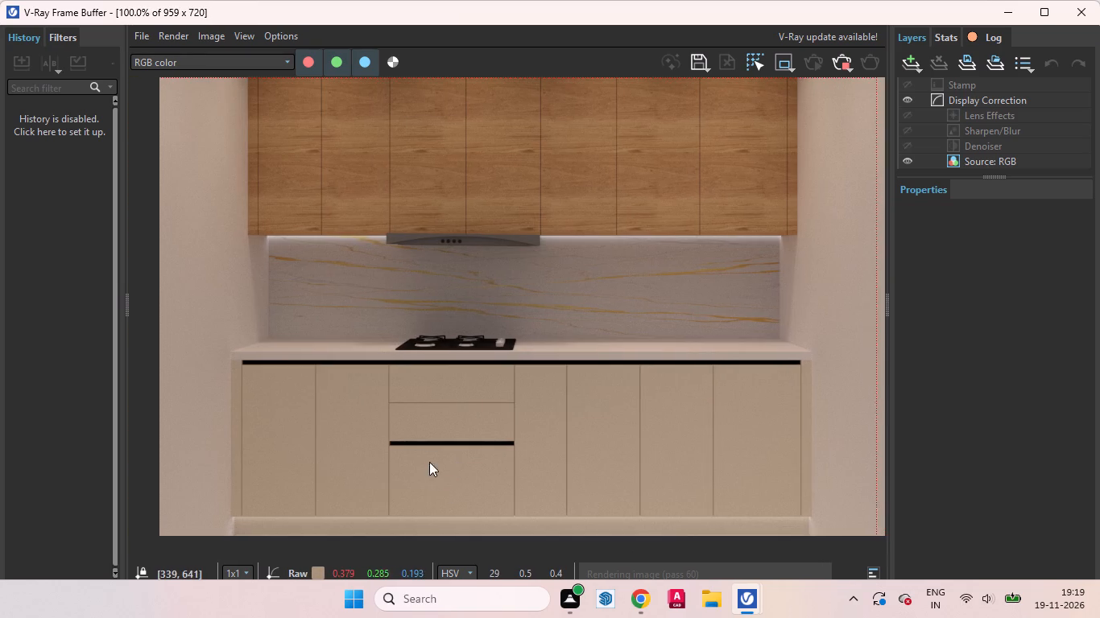
middle_click_drag(429, 462, 296, 449)
scroll(479, 422, "down", 1)
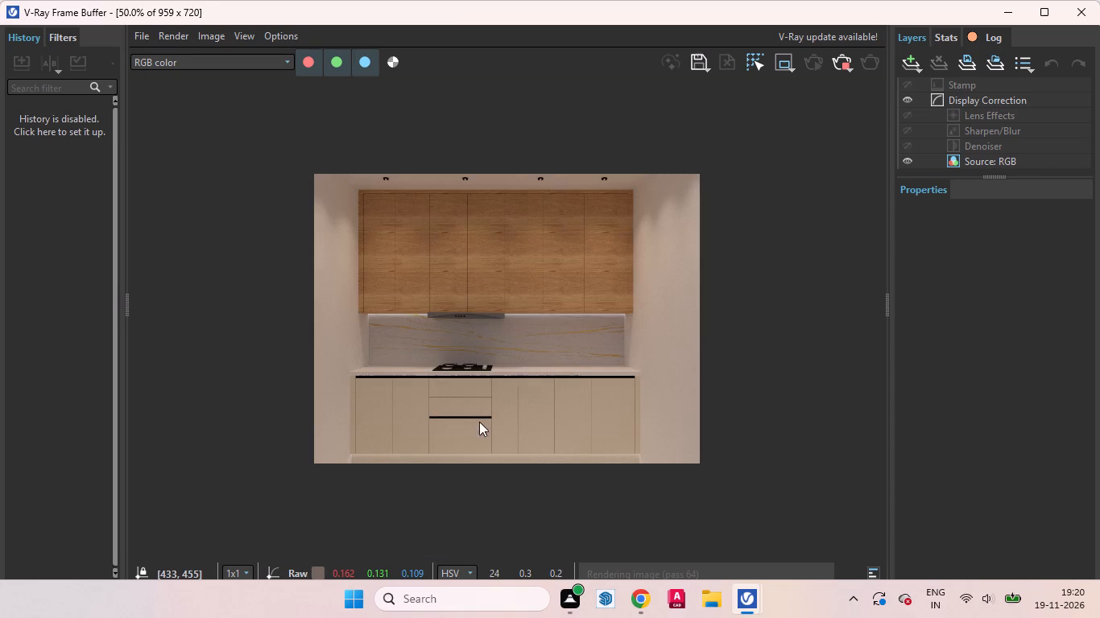
Check the progressing kitchen render again, comparing the upper cabinets, hood, backsplash lighting and base cabinets.
scroll(527, 297, "up", 1)
scroll(482, 240, "up", 1)
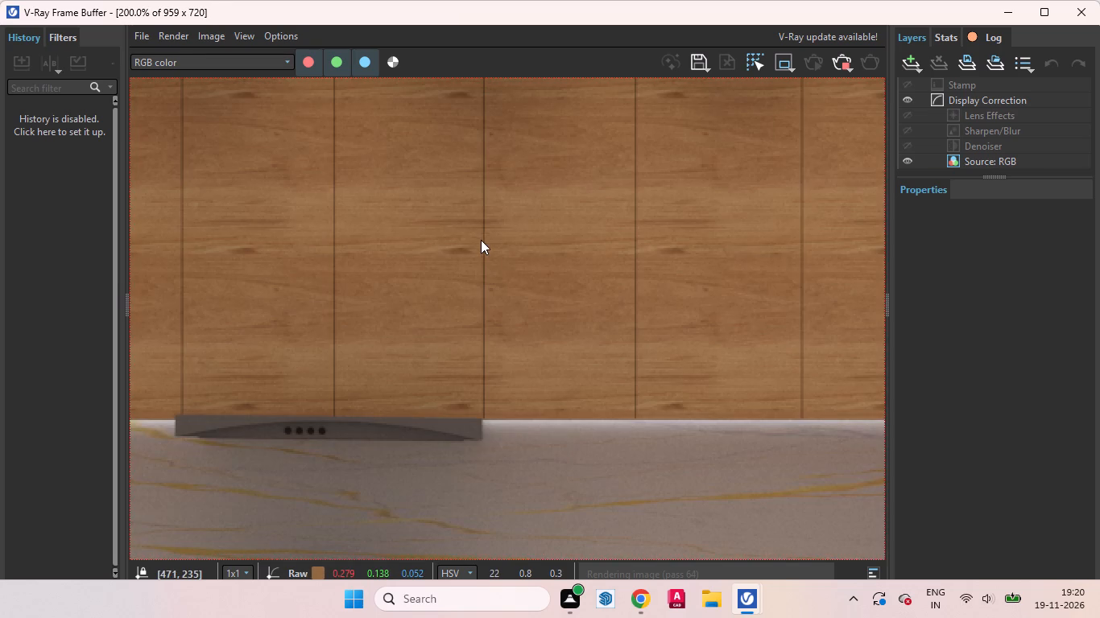
middle_click_drag(559, 302, 687, 425)
scroll(587, 414, "down", 1)
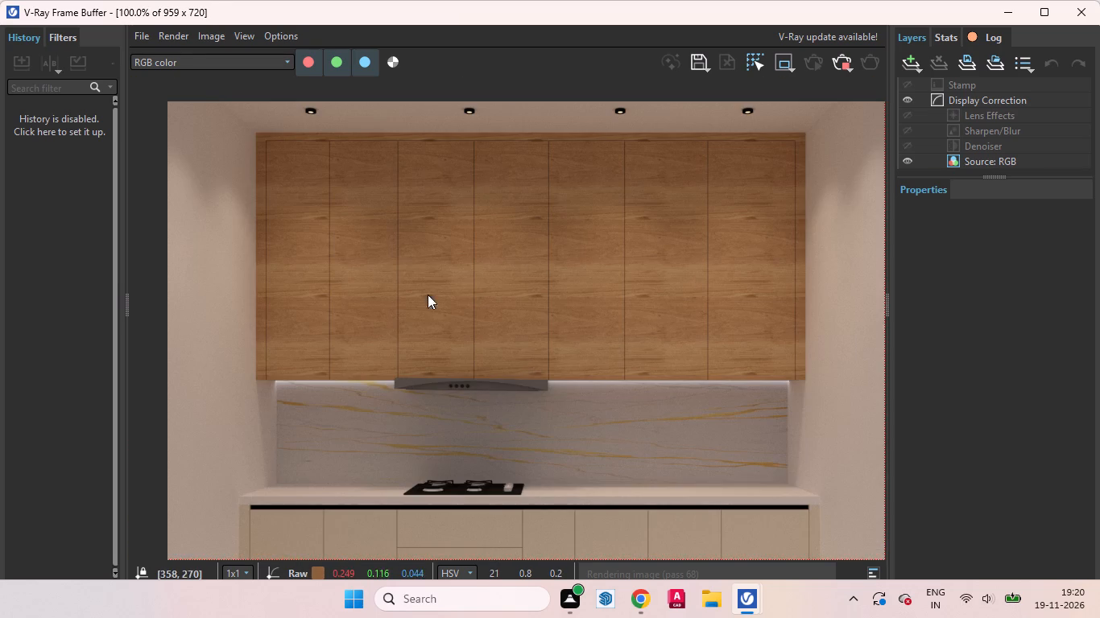
left_click_drag(268, 140, 816, 402)
scroll(632, 373, "down", 1)
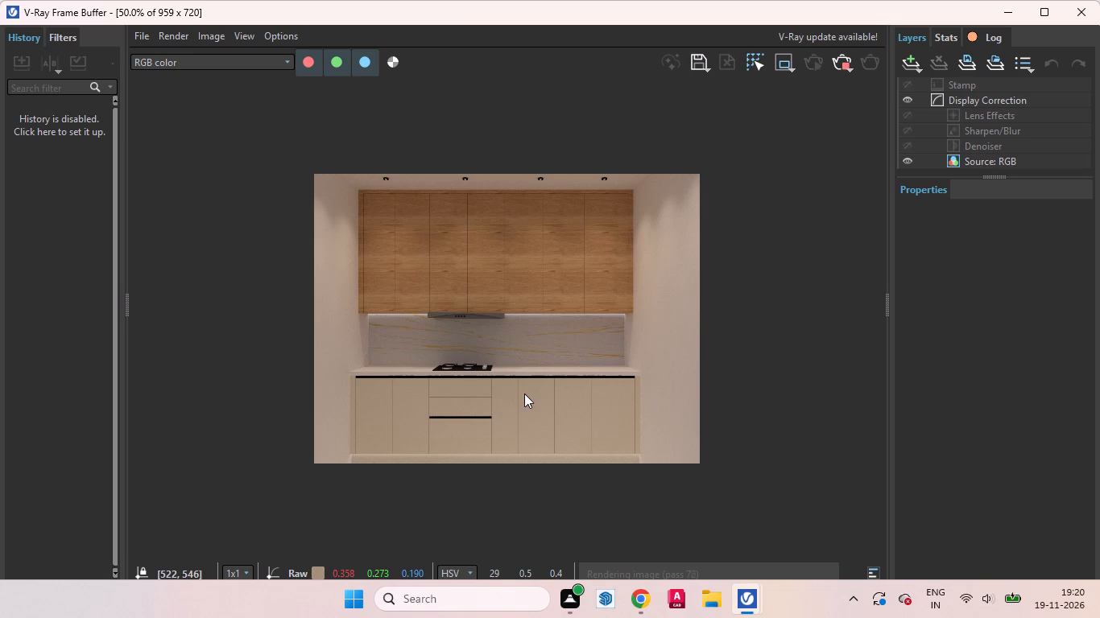
scroll(483, 381, "up", 1)
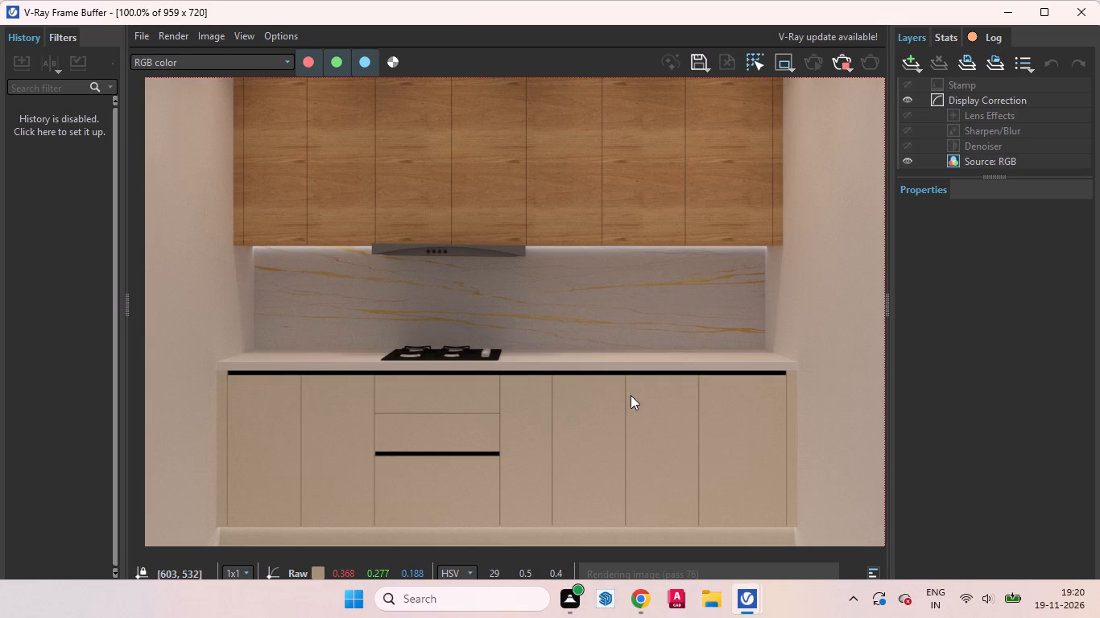
middle_click_drag(606, 398, 674, 305)
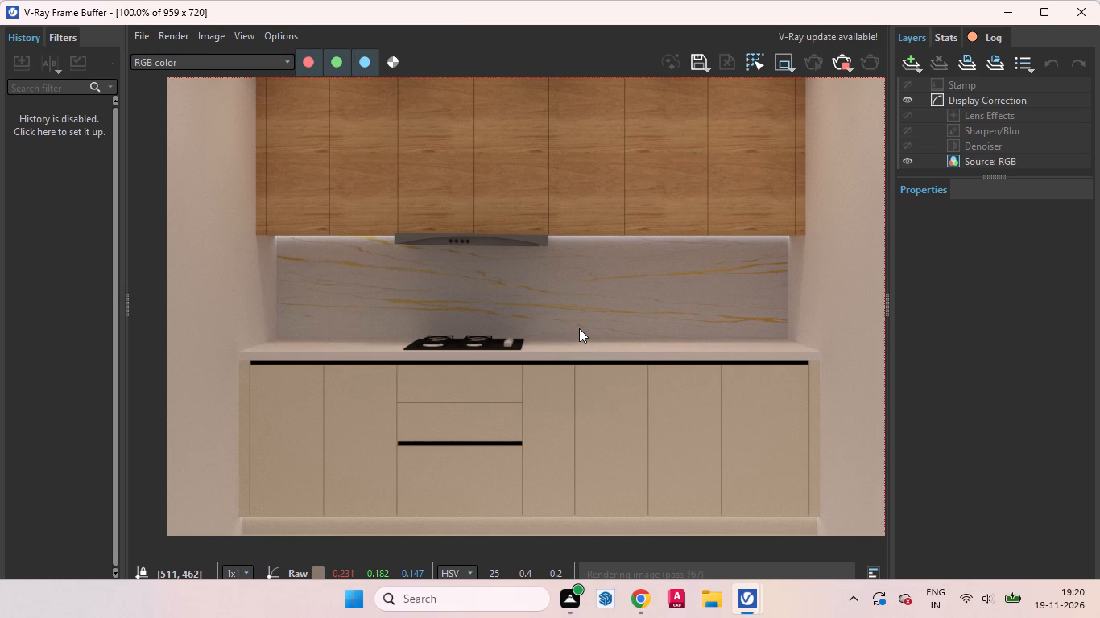
scroll(583, 337, "down", 1)
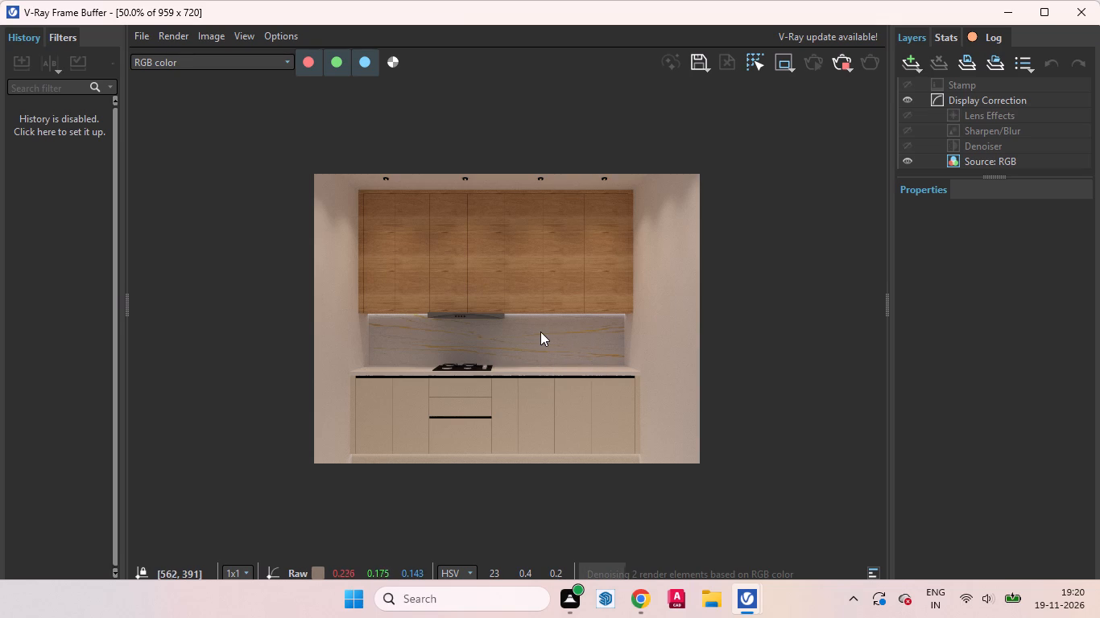
scroll(388, 364, "up", 1)
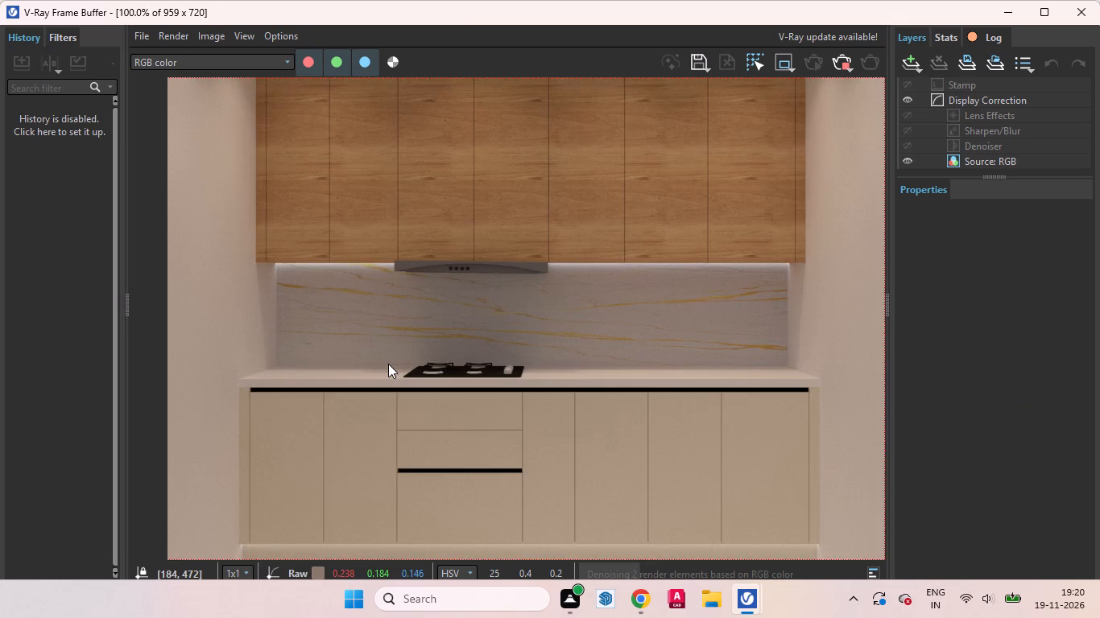
scroll(388, 364, "down", 1)
Minimize the V-Ray Frame Buffer and return to SketchUp with the kitchen and neighbouring wardrobe room in view.
left_click(1015, 10)
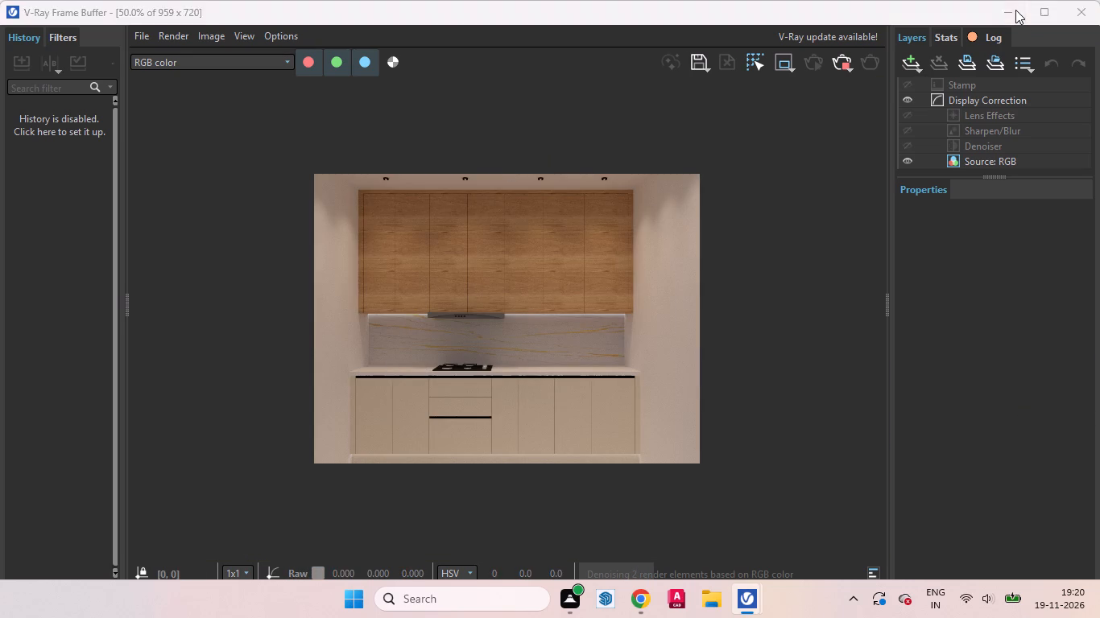
scroll(564, 368, "down", 11)
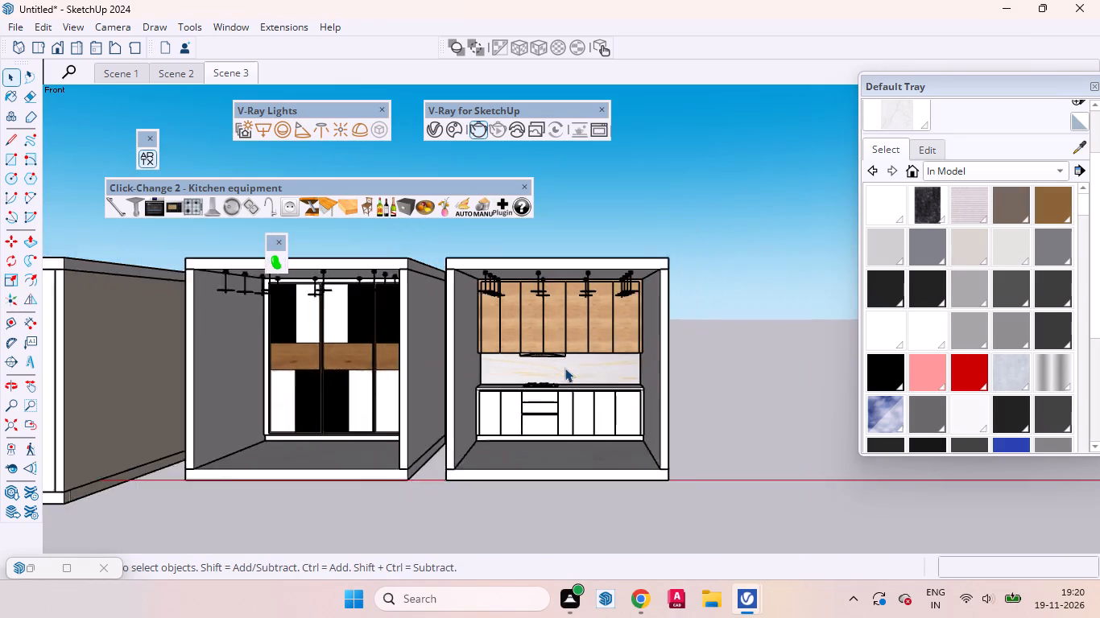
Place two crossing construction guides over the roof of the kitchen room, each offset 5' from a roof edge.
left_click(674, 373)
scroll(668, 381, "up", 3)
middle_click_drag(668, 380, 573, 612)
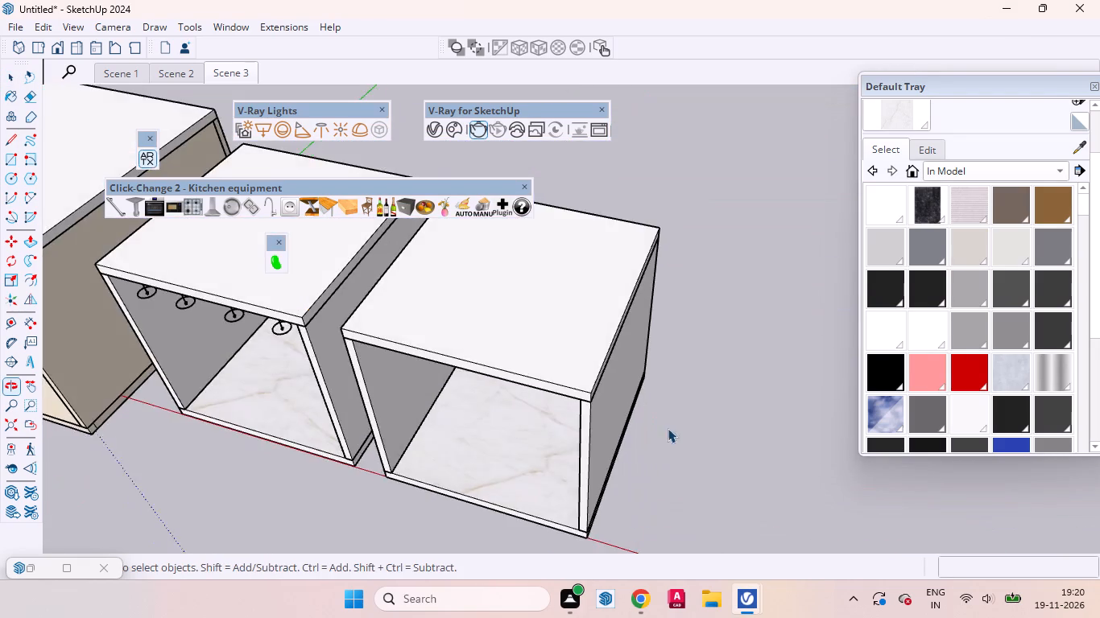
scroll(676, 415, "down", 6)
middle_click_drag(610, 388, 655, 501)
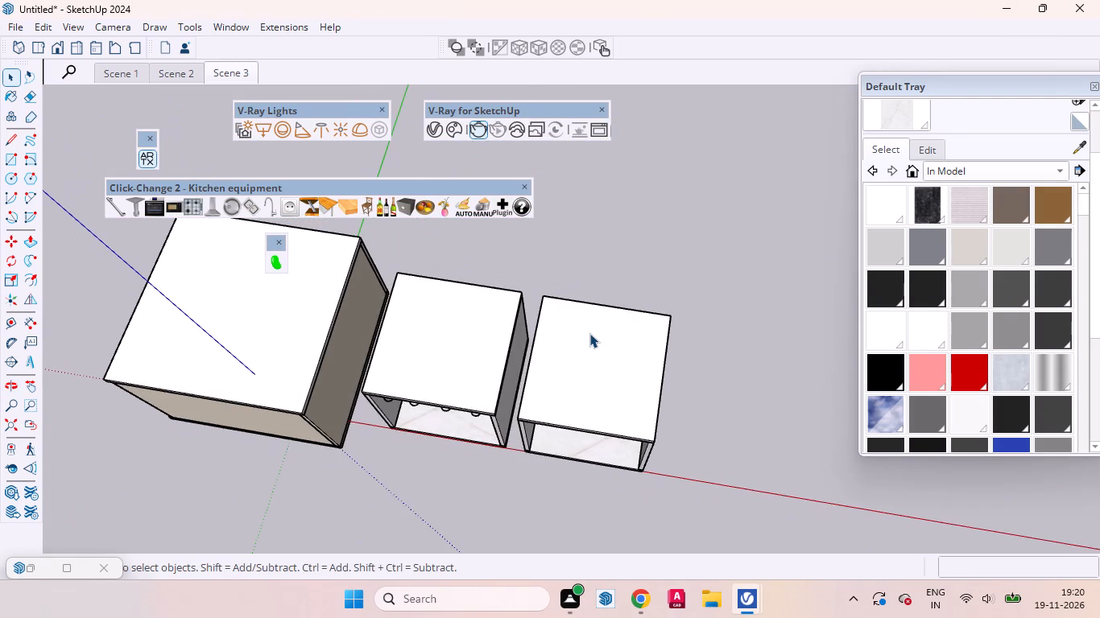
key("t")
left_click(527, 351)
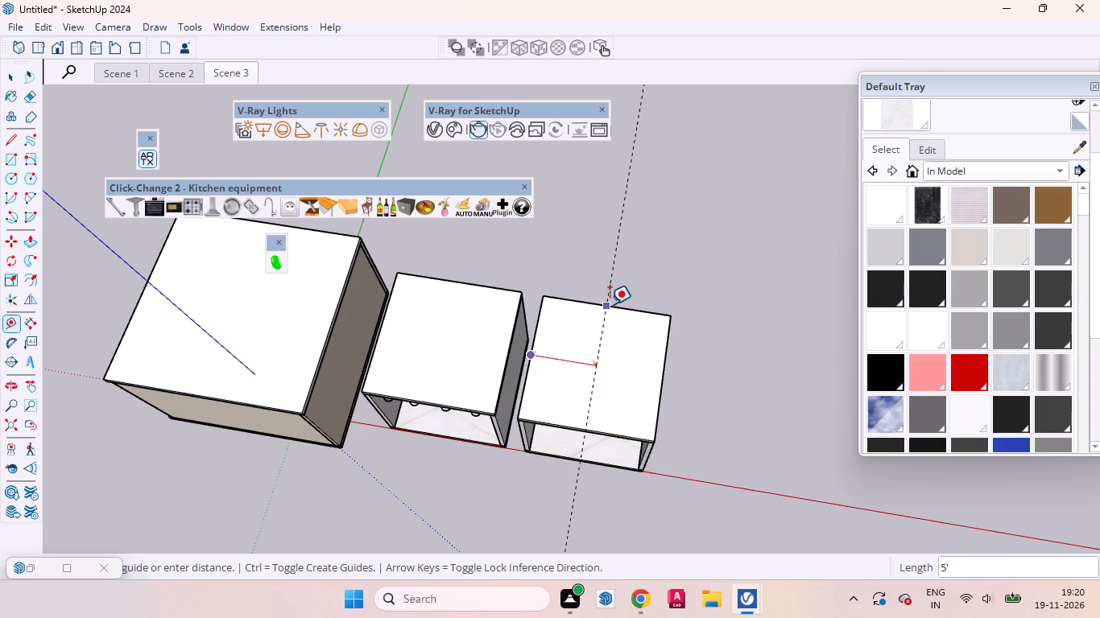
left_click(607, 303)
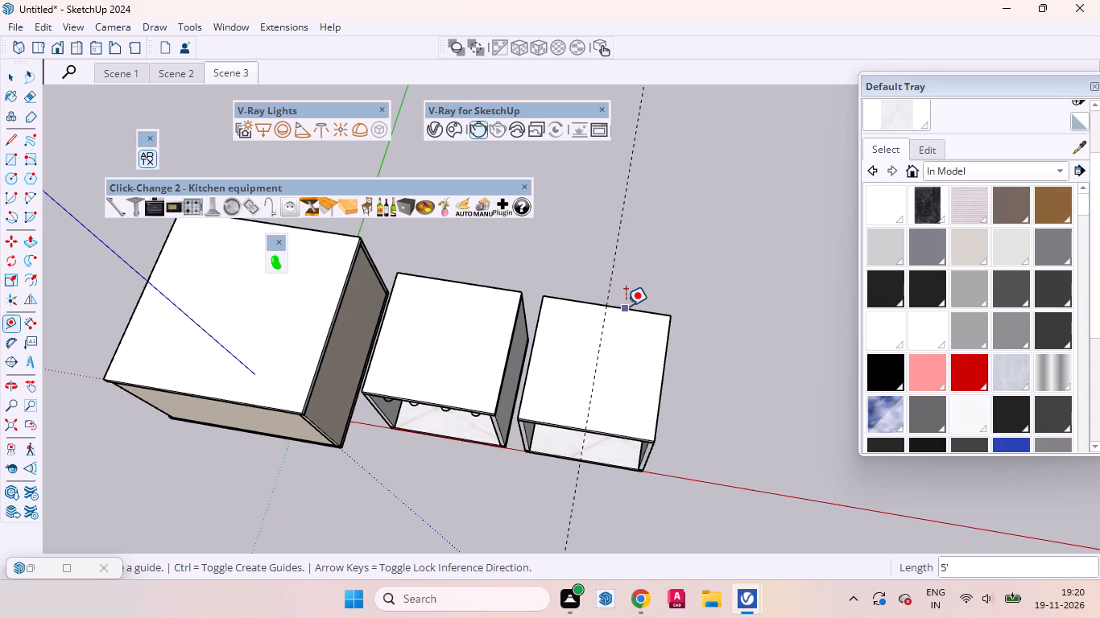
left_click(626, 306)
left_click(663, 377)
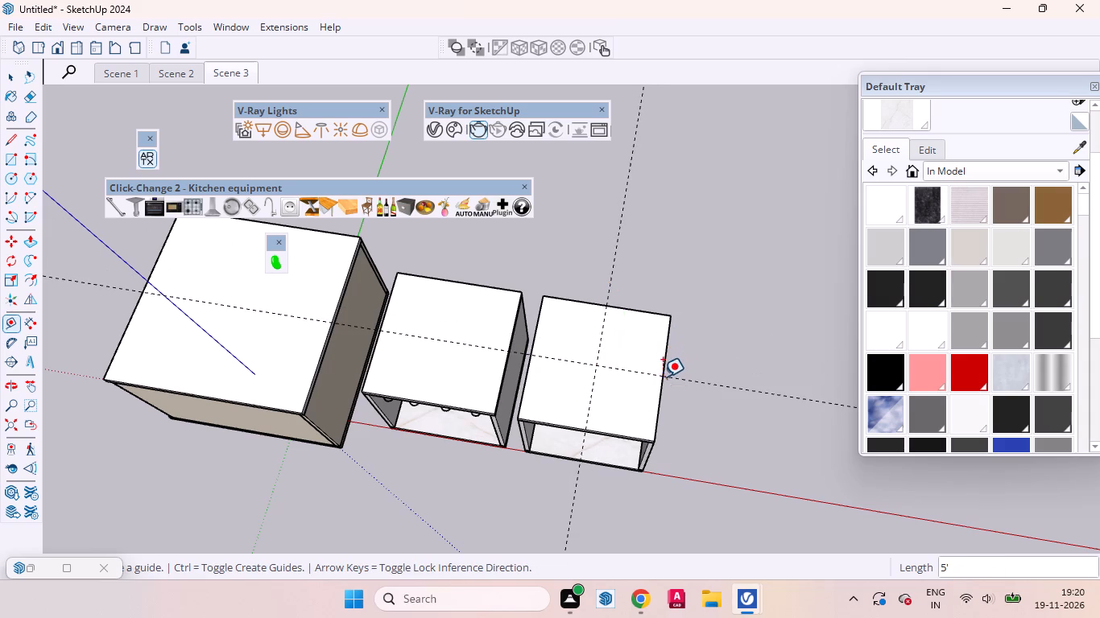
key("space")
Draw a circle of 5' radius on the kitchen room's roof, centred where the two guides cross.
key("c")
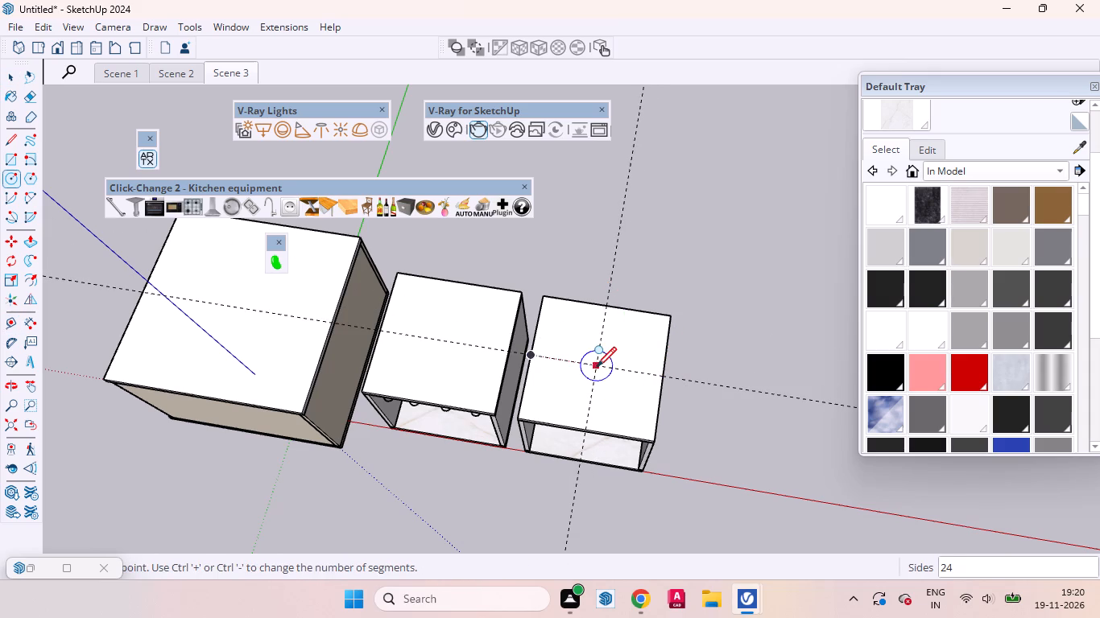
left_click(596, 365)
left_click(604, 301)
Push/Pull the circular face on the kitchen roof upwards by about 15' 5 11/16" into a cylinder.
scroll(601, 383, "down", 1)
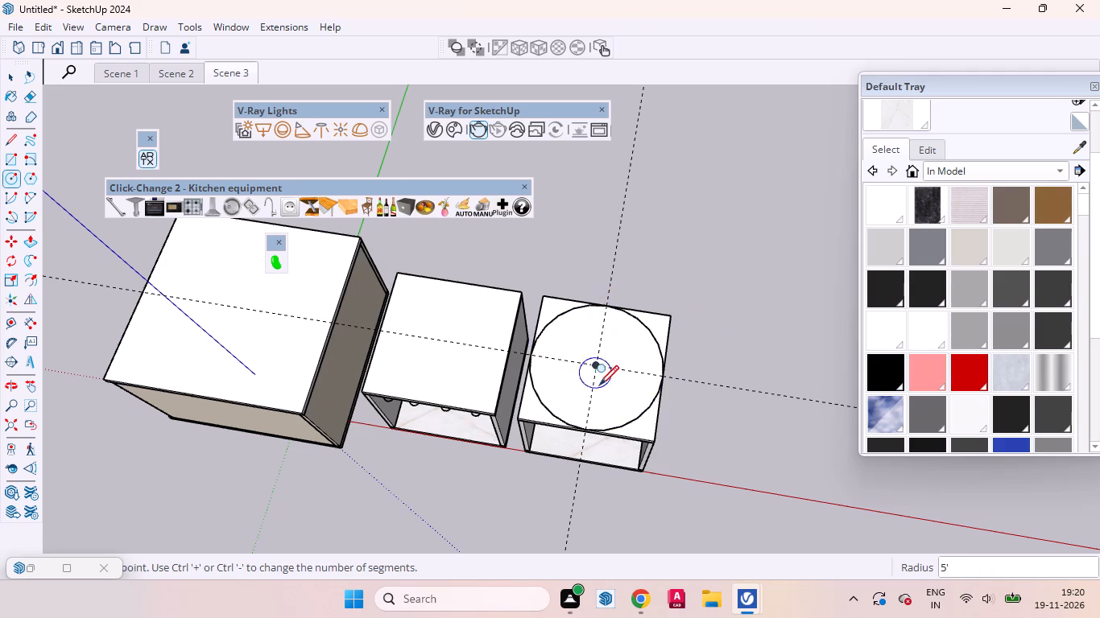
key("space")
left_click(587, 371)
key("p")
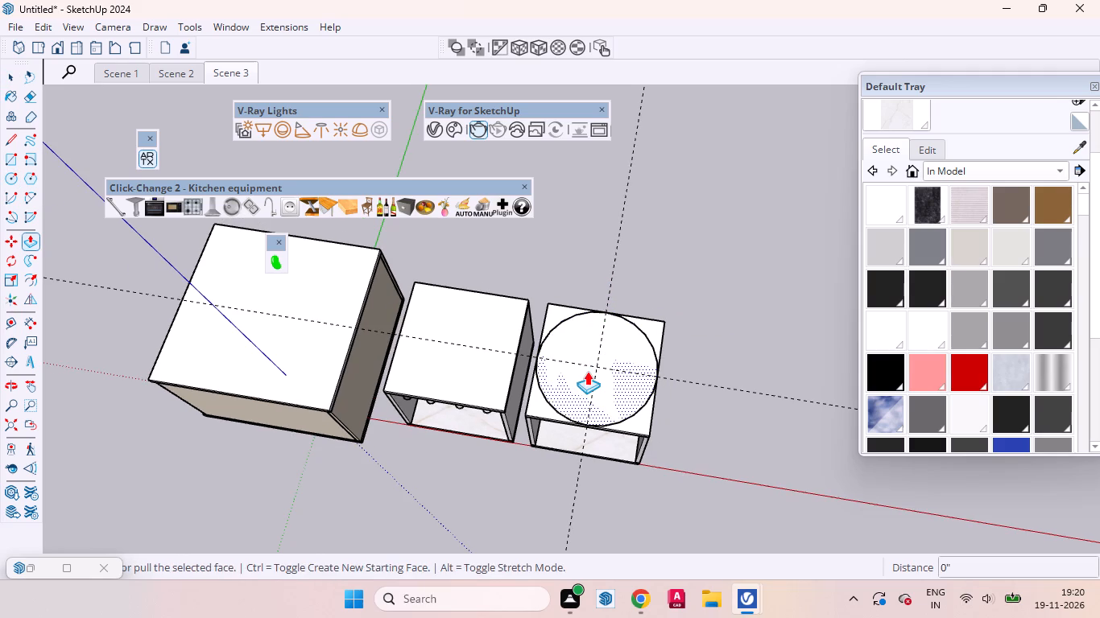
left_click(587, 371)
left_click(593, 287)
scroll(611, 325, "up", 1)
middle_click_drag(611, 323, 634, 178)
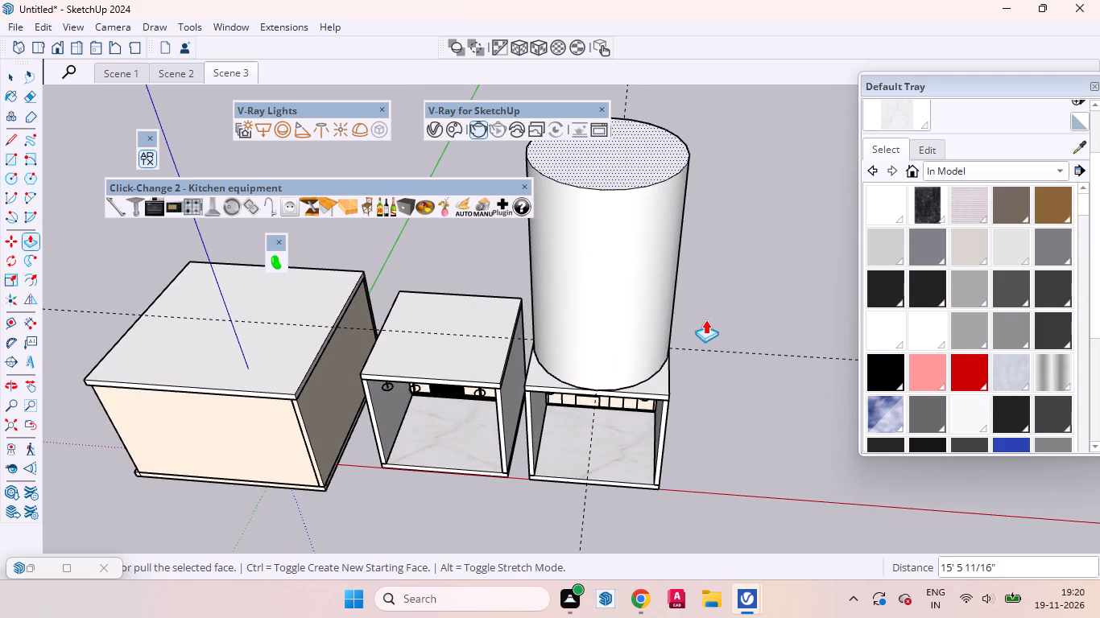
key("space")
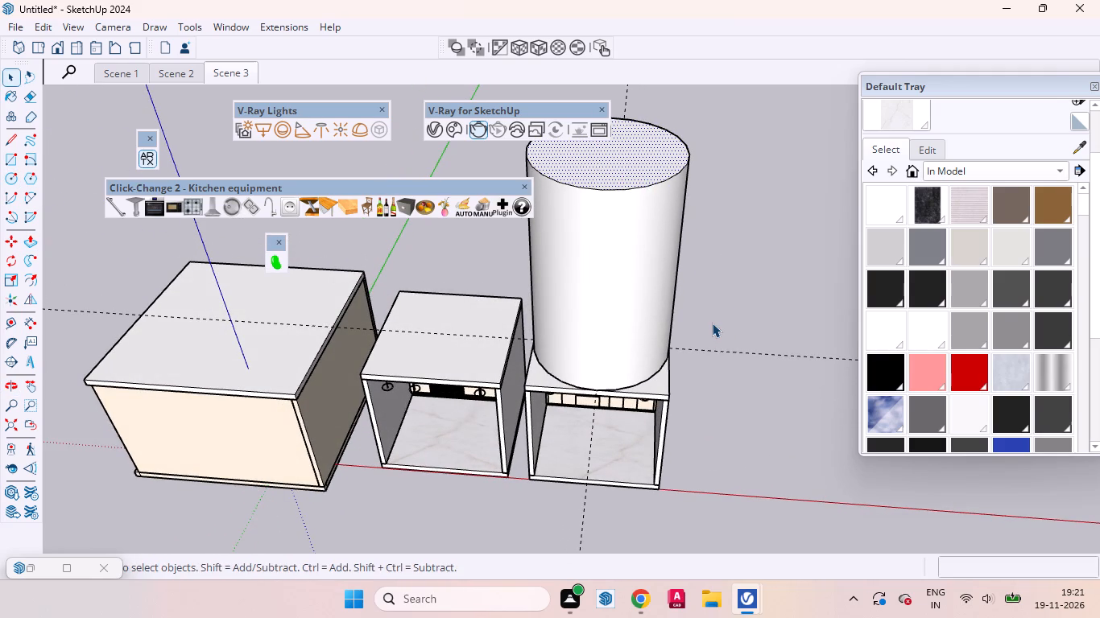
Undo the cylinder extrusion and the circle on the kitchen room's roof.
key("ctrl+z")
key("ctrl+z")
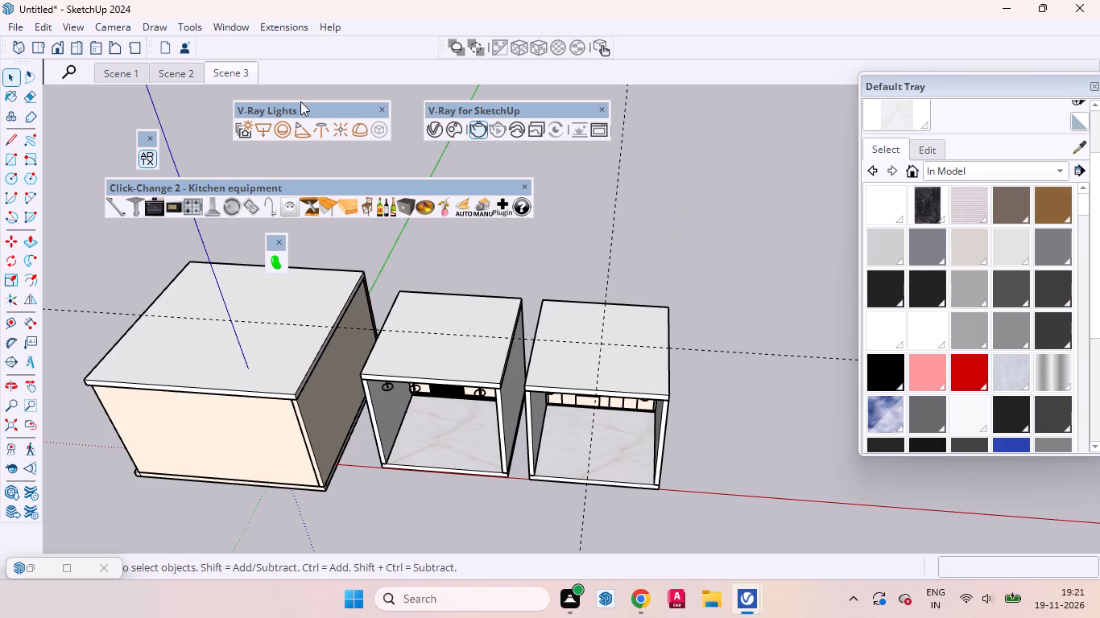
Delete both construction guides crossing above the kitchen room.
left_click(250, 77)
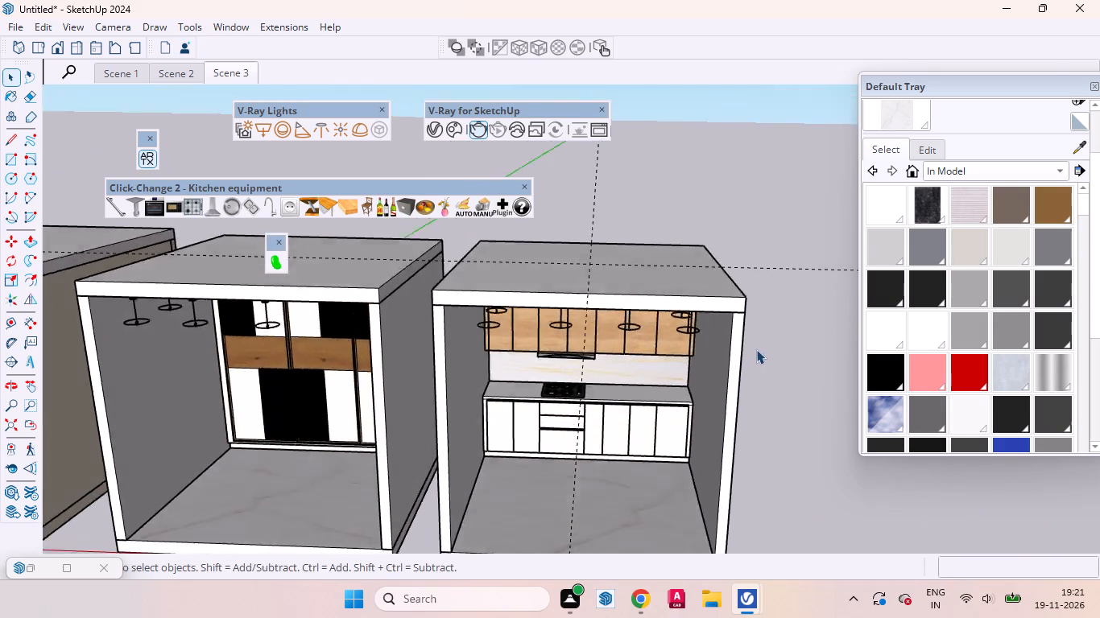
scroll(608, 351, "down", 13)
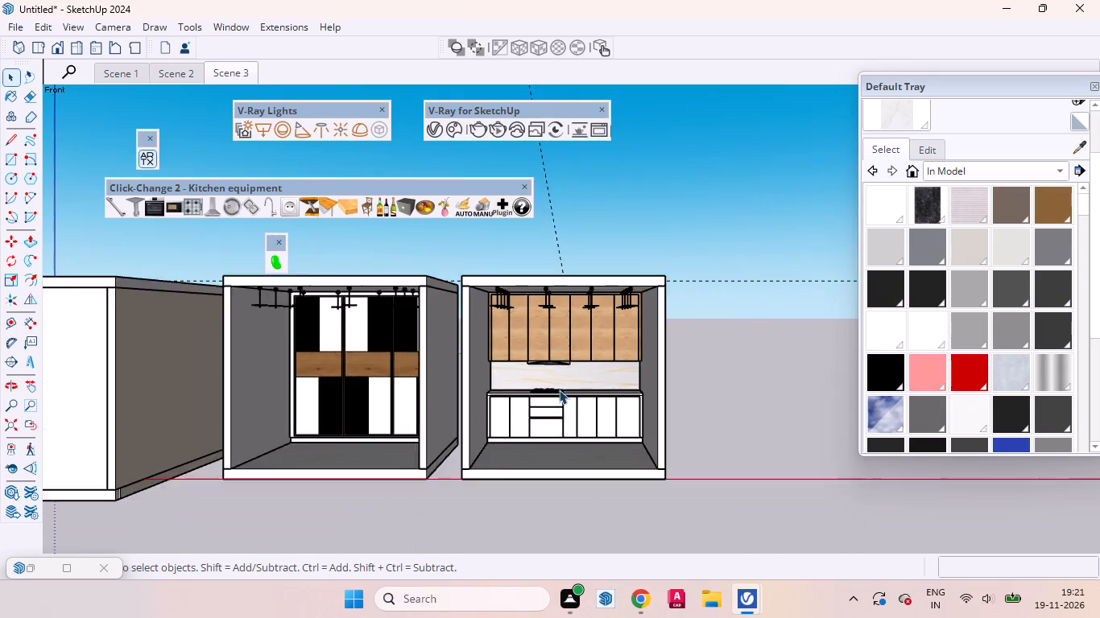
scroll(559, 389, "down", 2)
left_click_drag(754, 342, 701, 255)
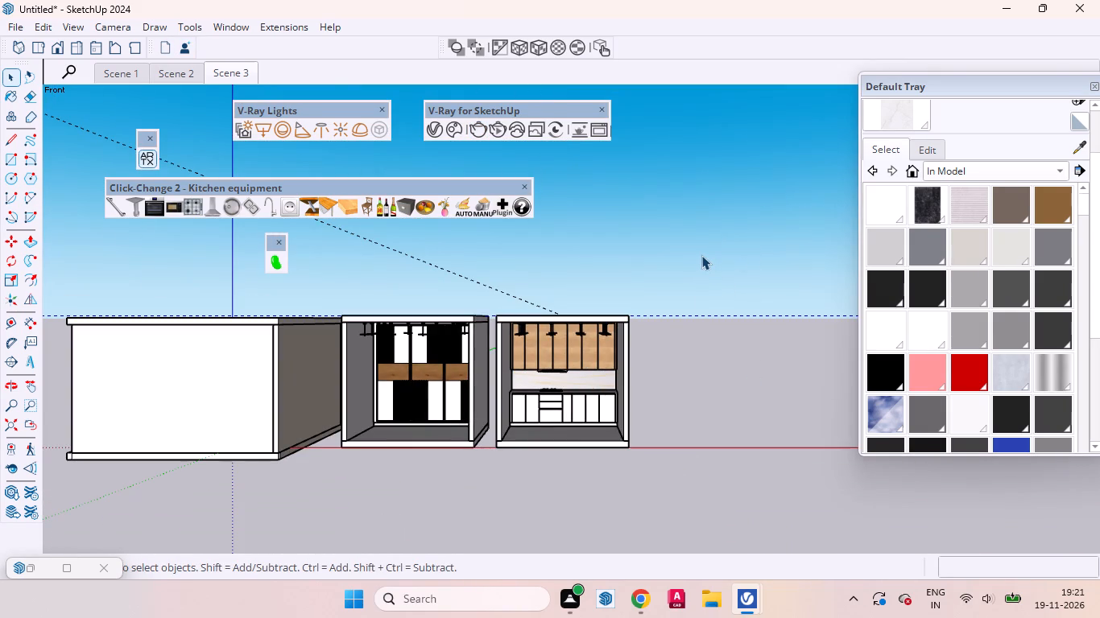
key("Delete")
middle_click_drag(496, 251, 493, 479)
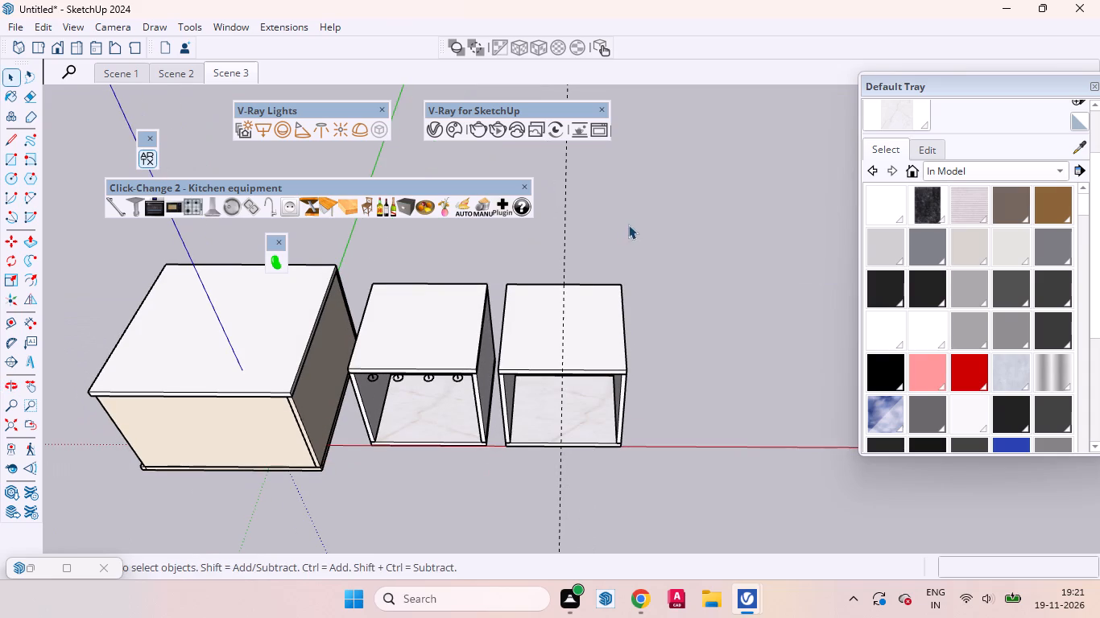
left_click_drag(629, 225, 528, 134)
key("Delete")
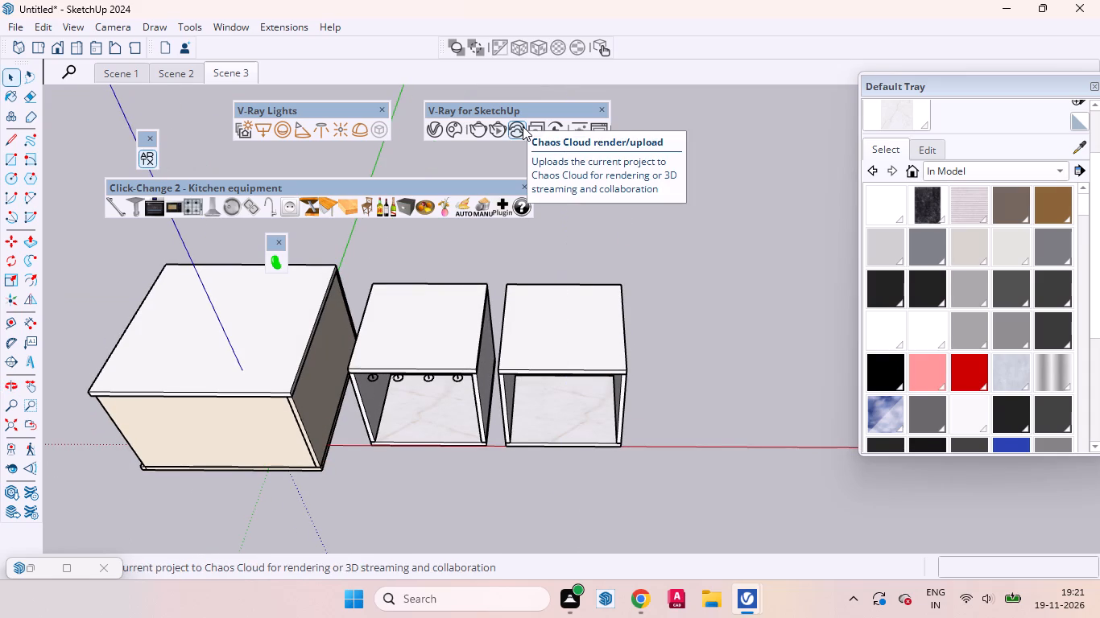
Restore the Scene 3 view, then save the kitchen render from the V-Ray Frame Buffer as PNG image kitchene in Documents.
left_click(723, 277)
left_click(219, 73)
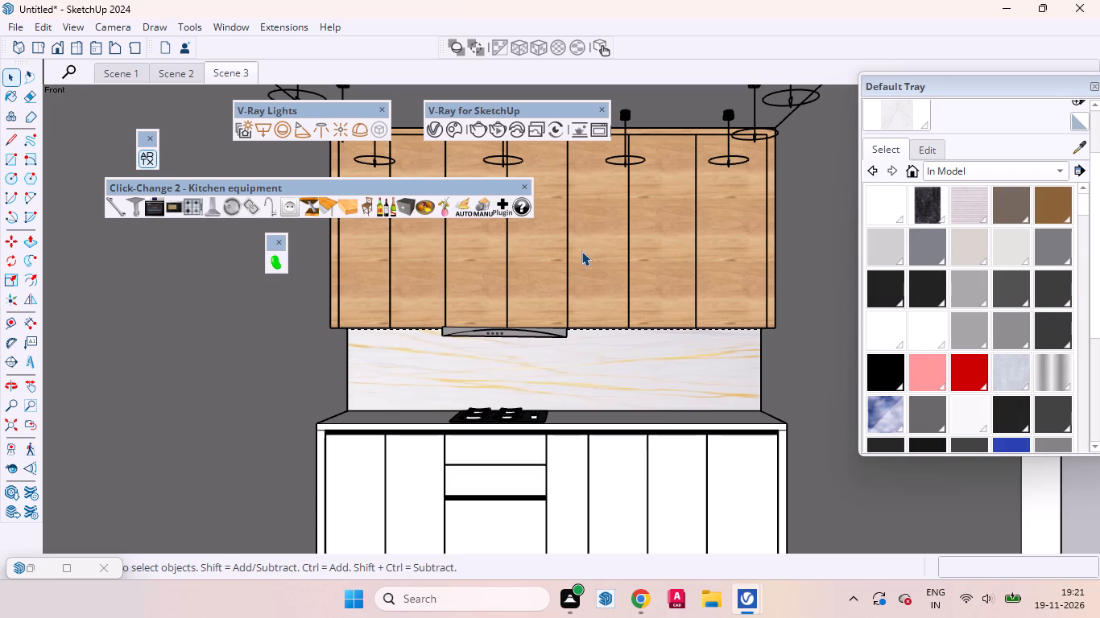
left_click(726, 556)
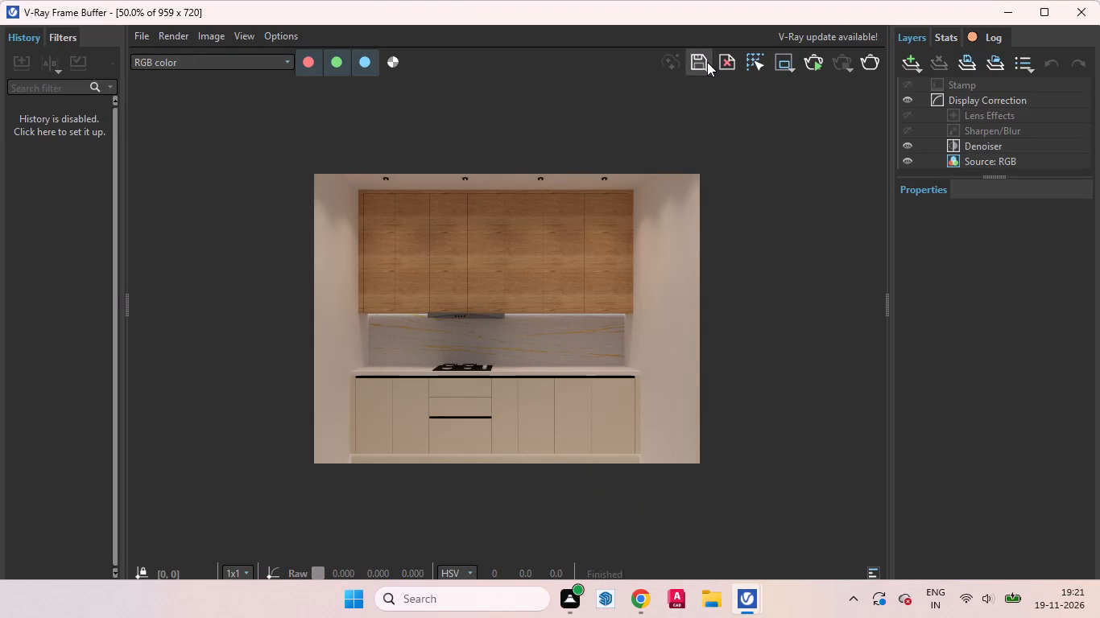
left_click(706, 64)
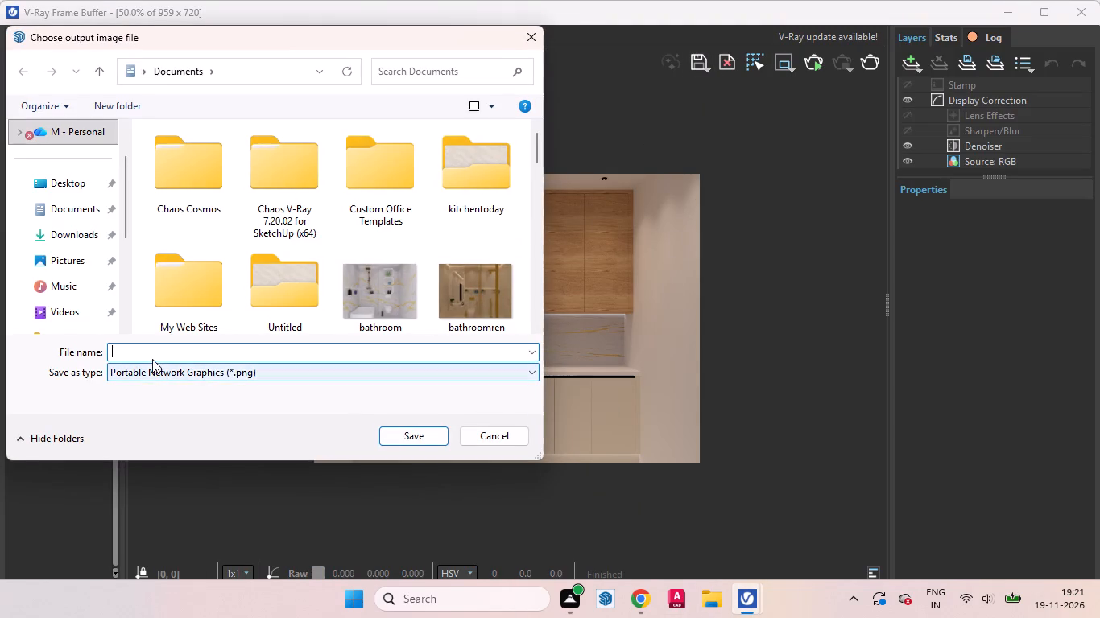
type("kitchen")
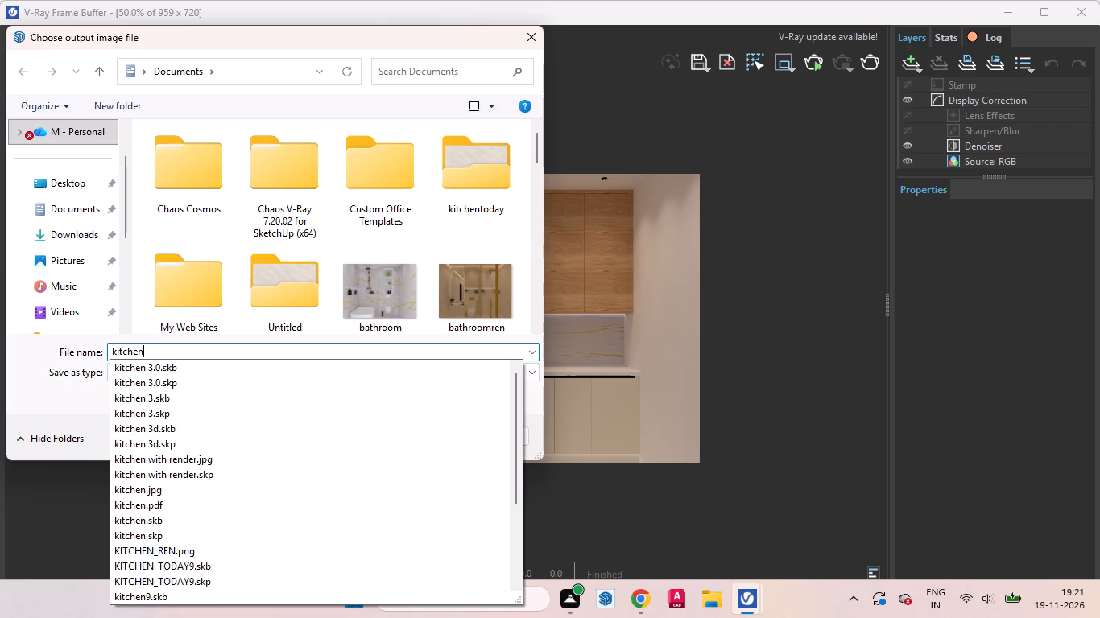
key("e")
left_click(76, 212)
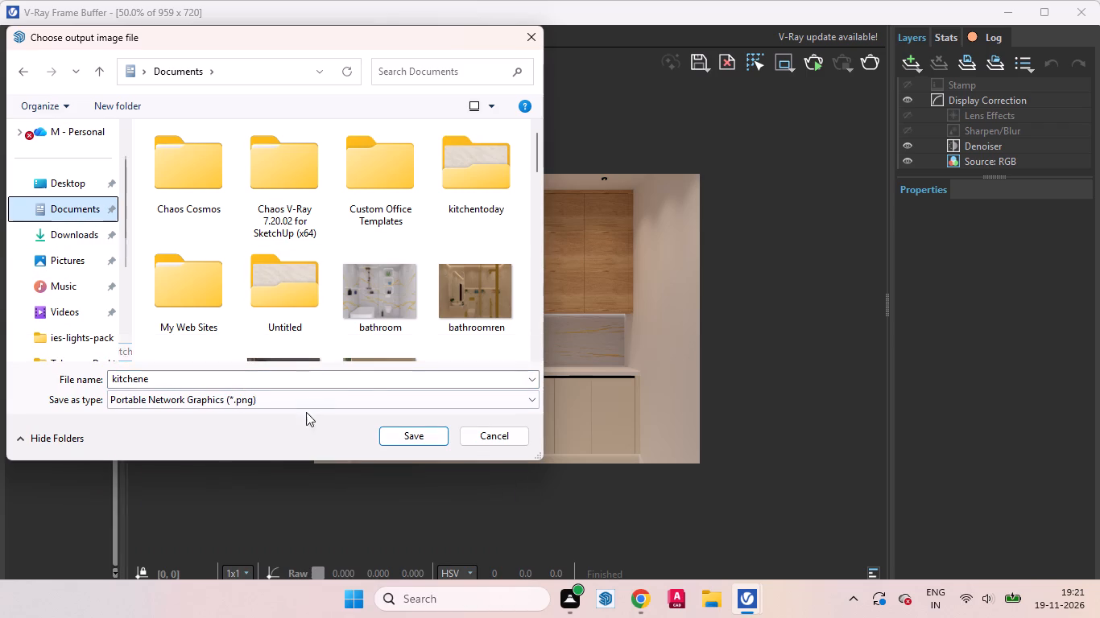
left_click(412, 429)
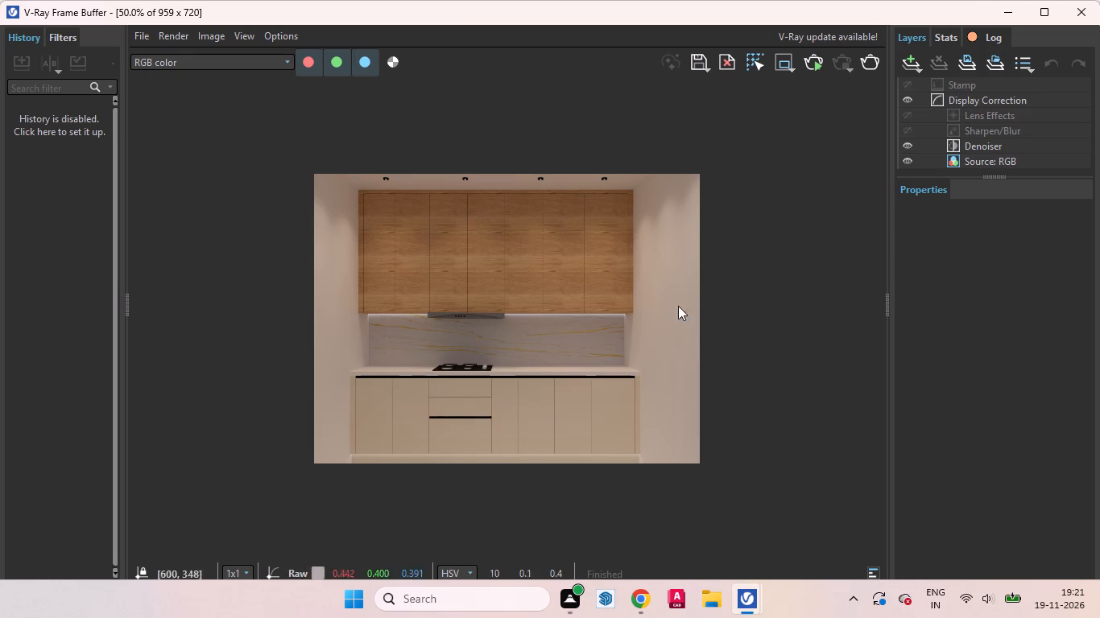
Minimize the V-Ray Frame Buffer and save the SketchUp model as bedroome in the Documents folder.
left_click(1015, 11)
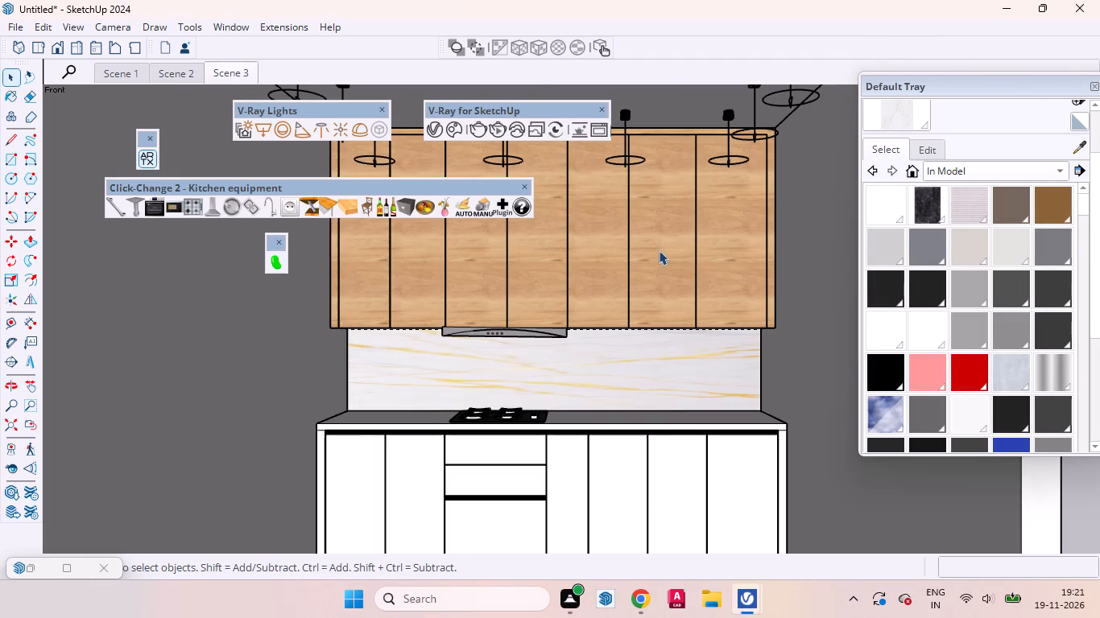
scroll(726, 344, "down", 20)
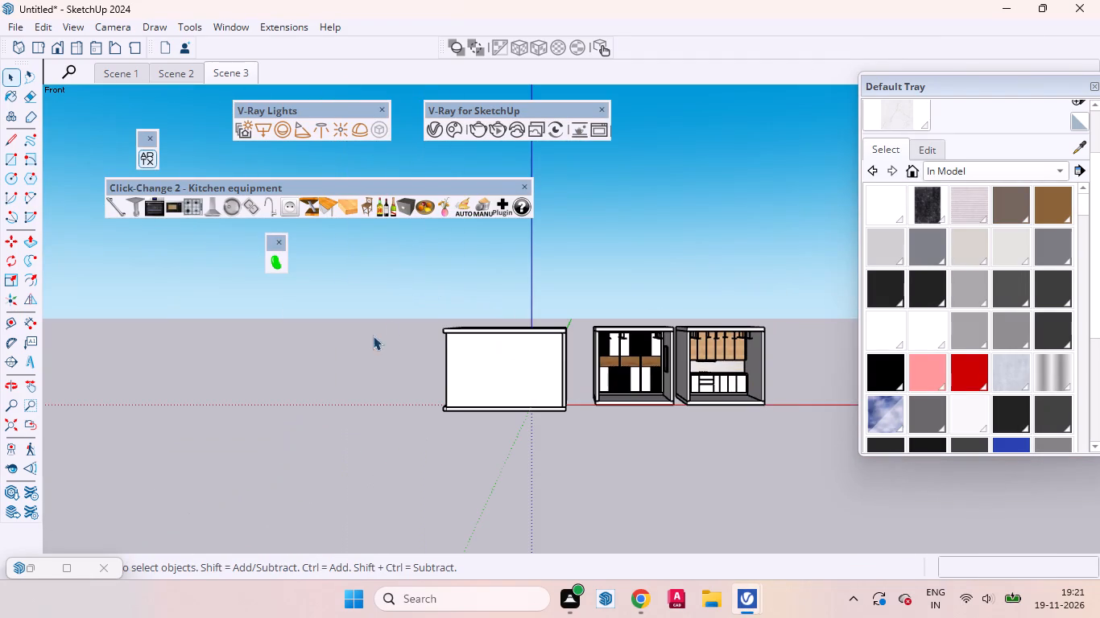
left_click(11, 27)
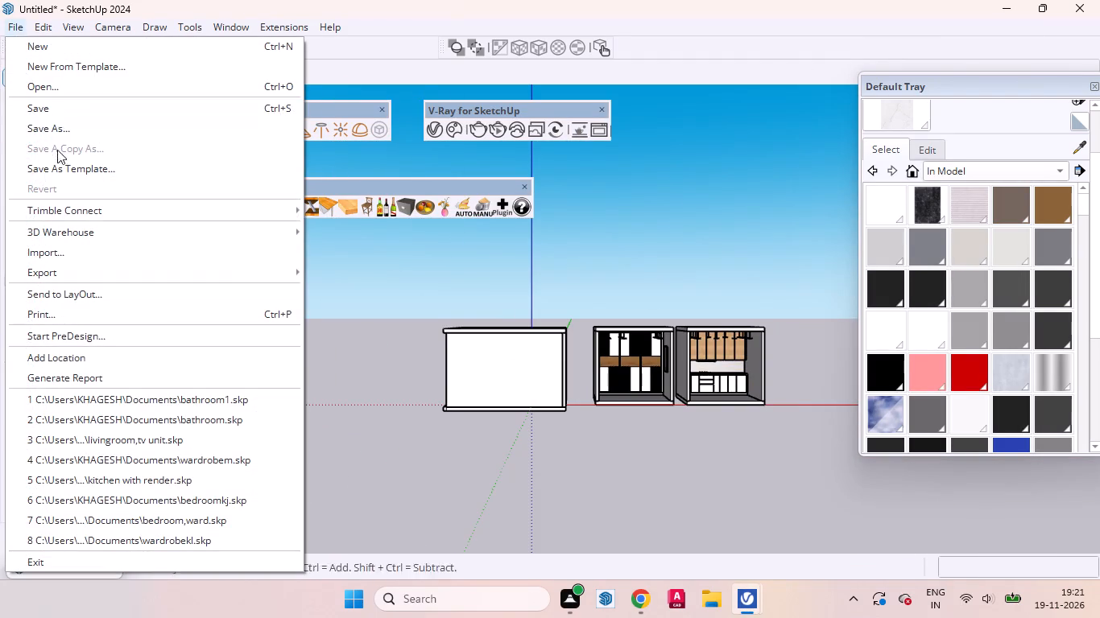
left_click(57, 112)
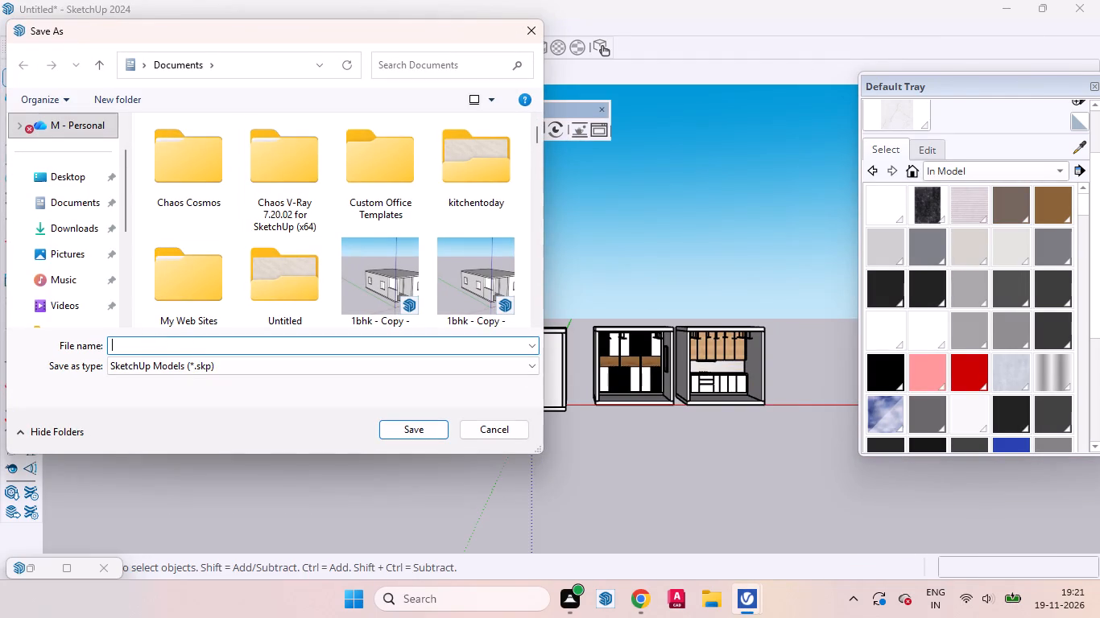
type("bedroom")
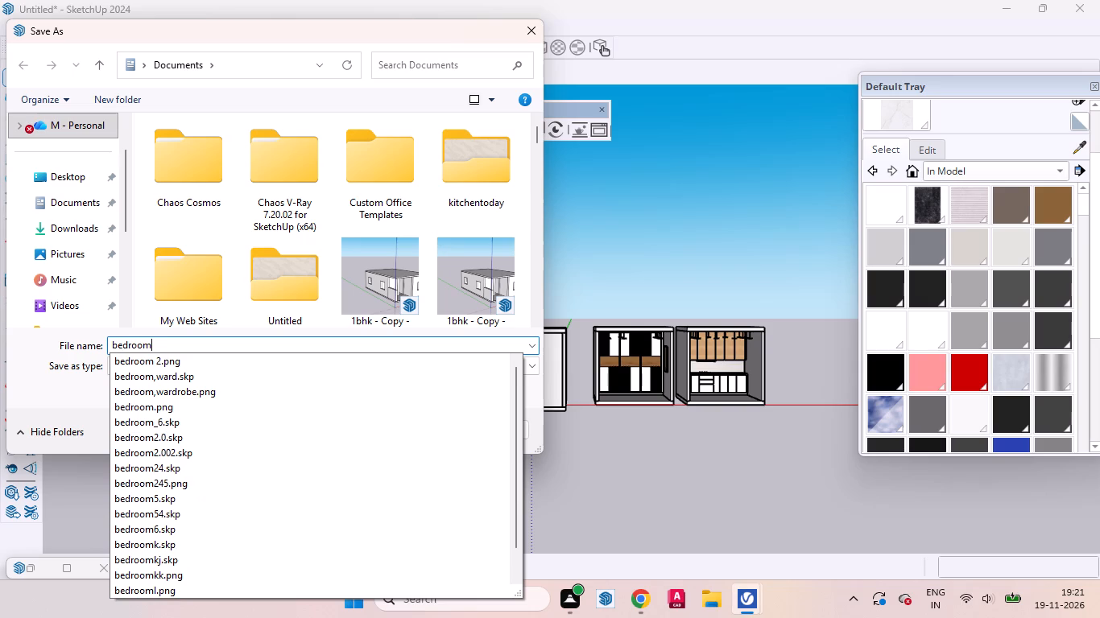
key("e")
left_click(68, 205)
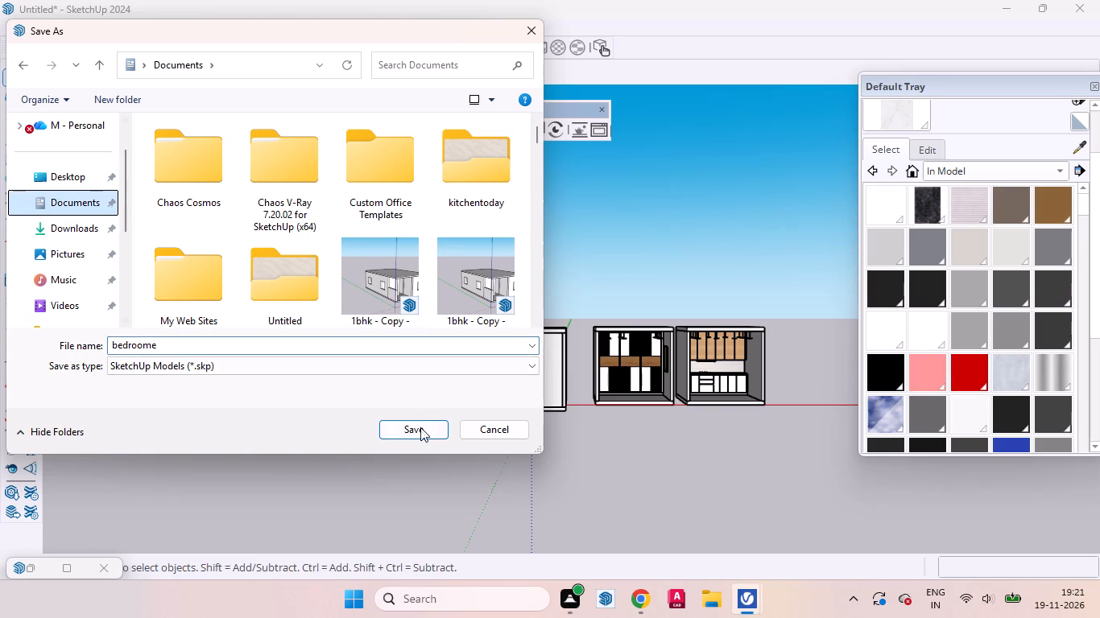
left_click(420, 436)
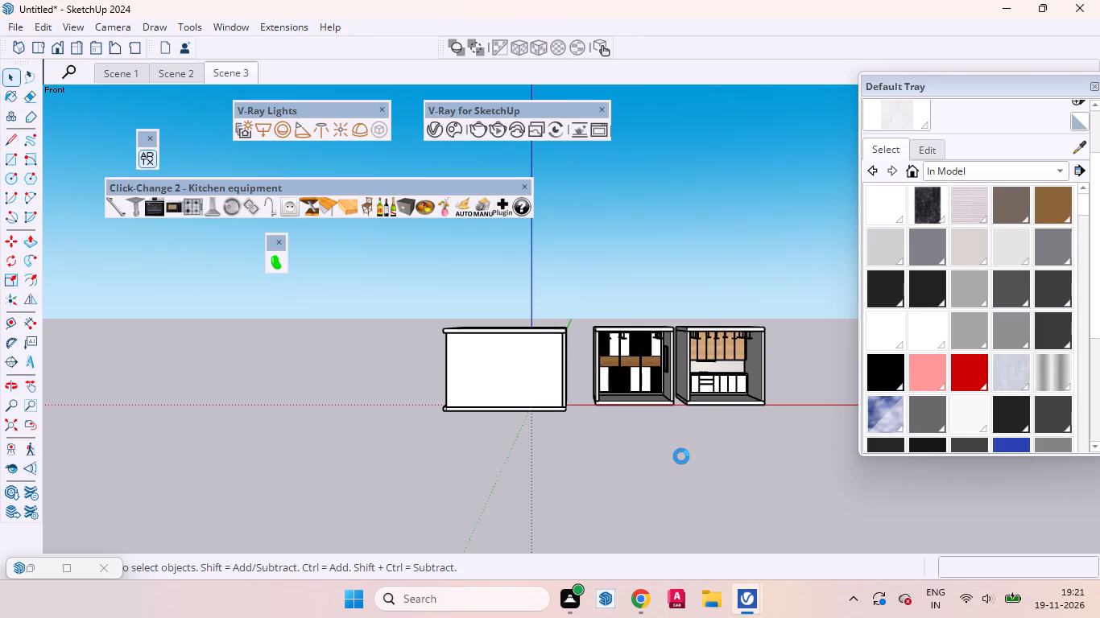
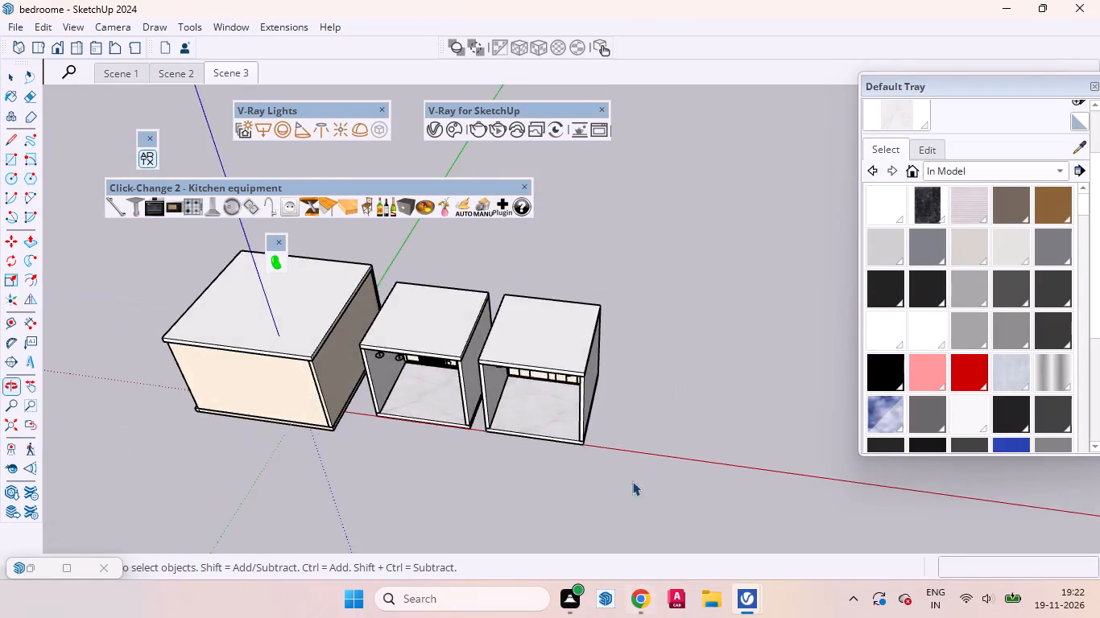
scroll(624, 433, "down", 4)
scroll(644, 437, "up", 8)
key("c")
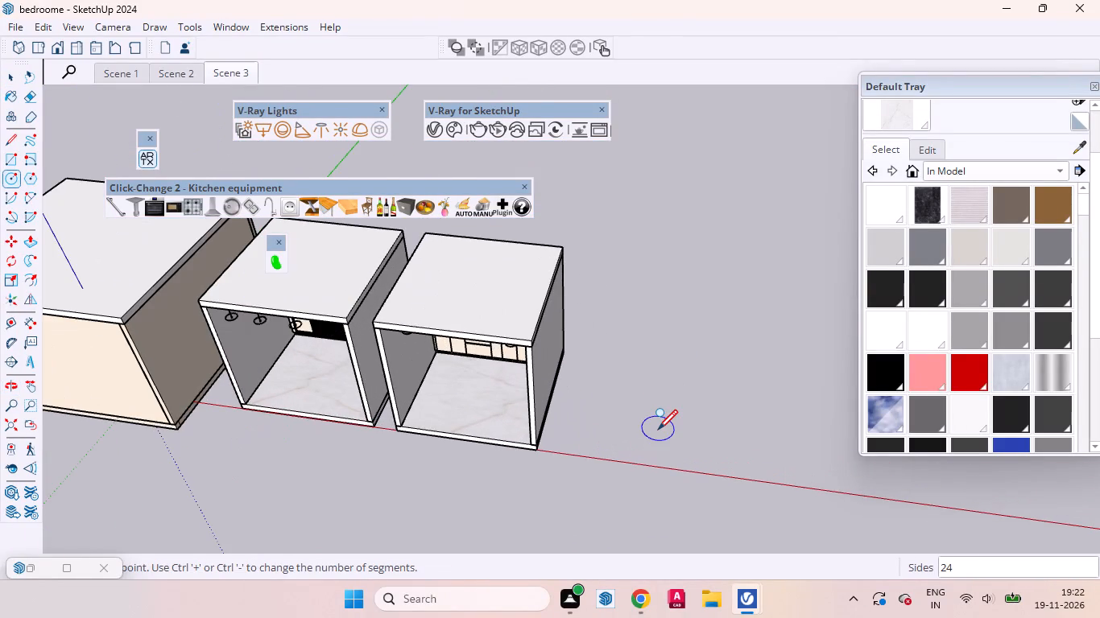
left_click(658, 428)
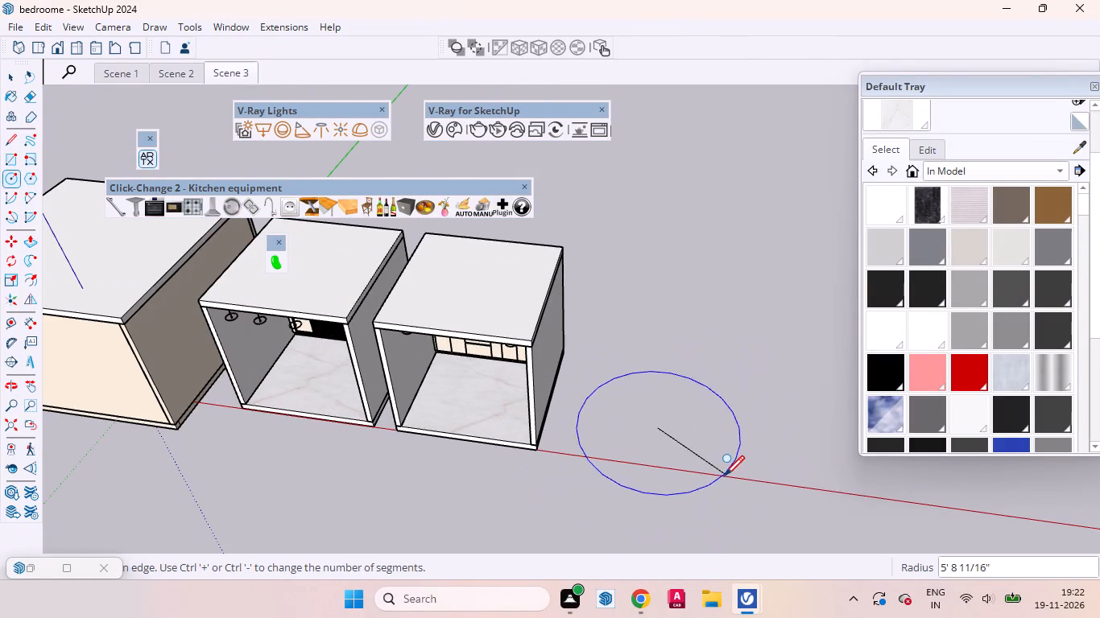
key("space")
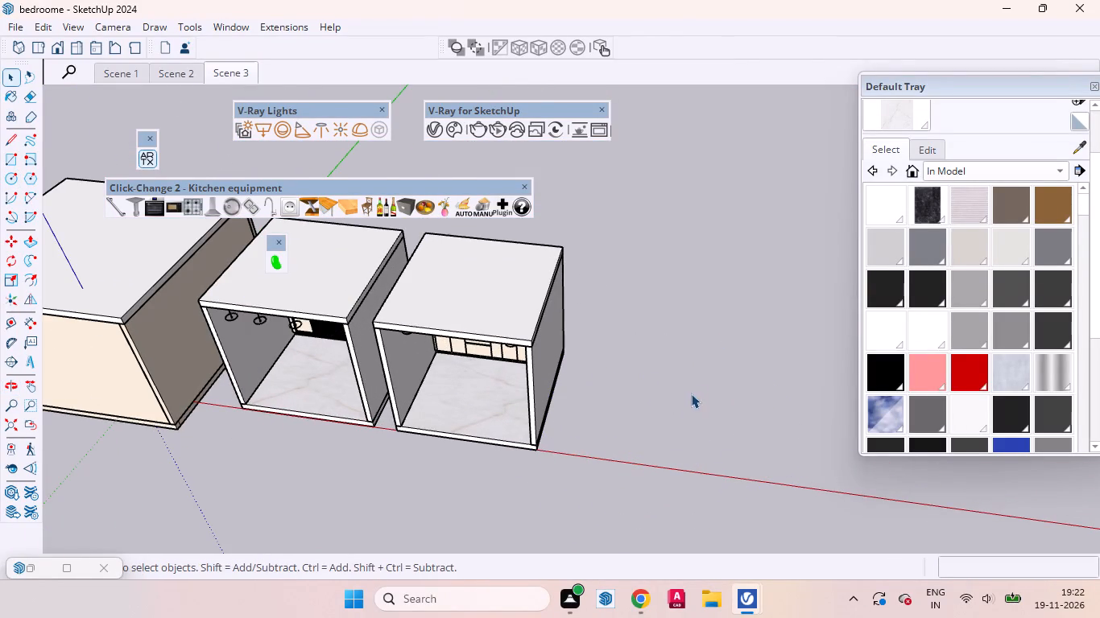
Draw four concentric circles on the ground beside the kitchen room, with radii about 6' 1/2", 3' 7 5/8", 1' 9" and 7 1/4".
middle_click_drag(746, 418, 404, 529)
key("c")
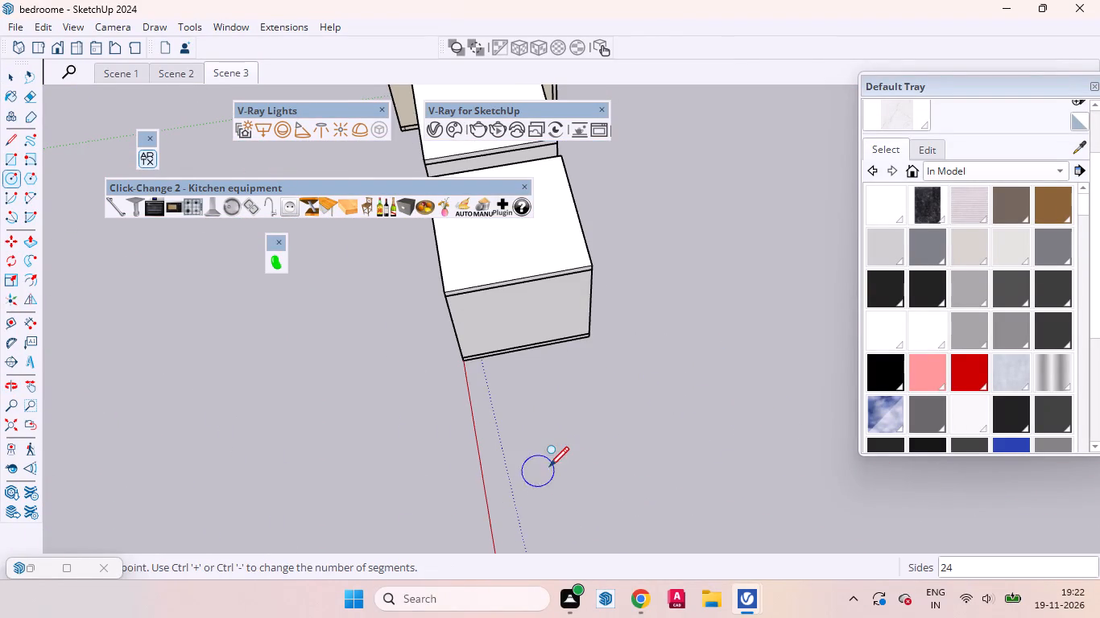
left_click(561, 443)
left_click(478, 450)
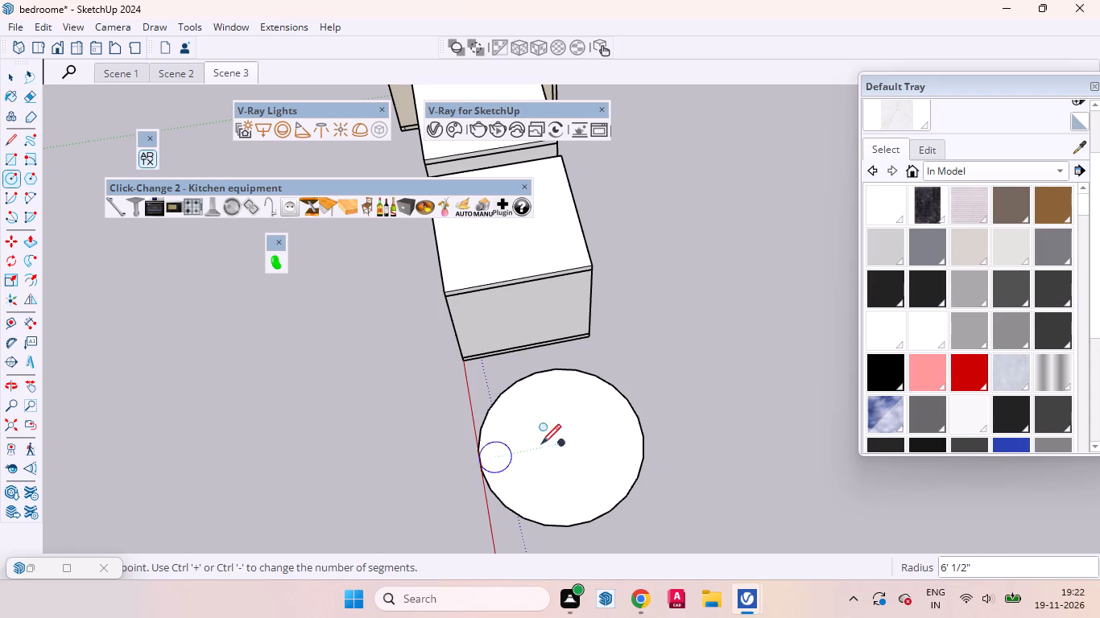
left_click(560, 443)
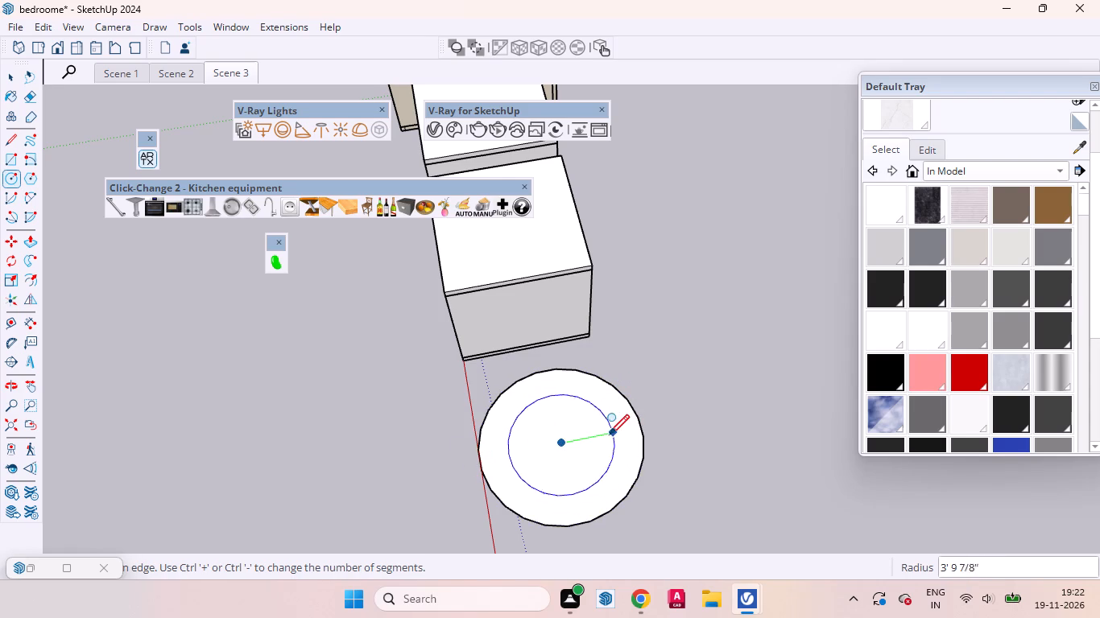
left_click(610, 433)
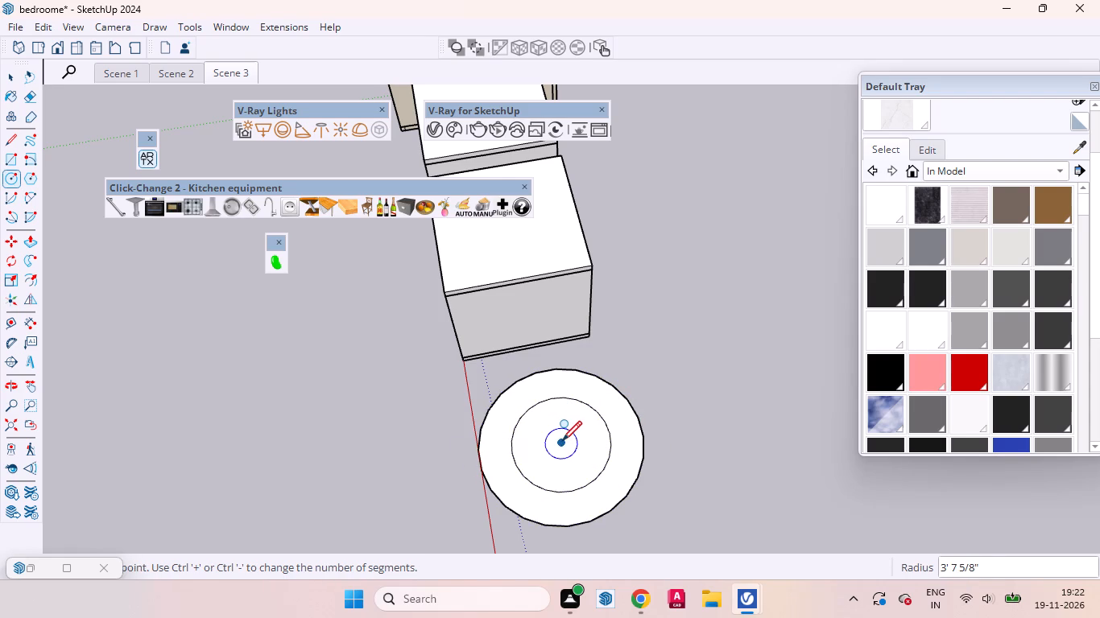
left_click(562, 439)
left_click(583, 431)
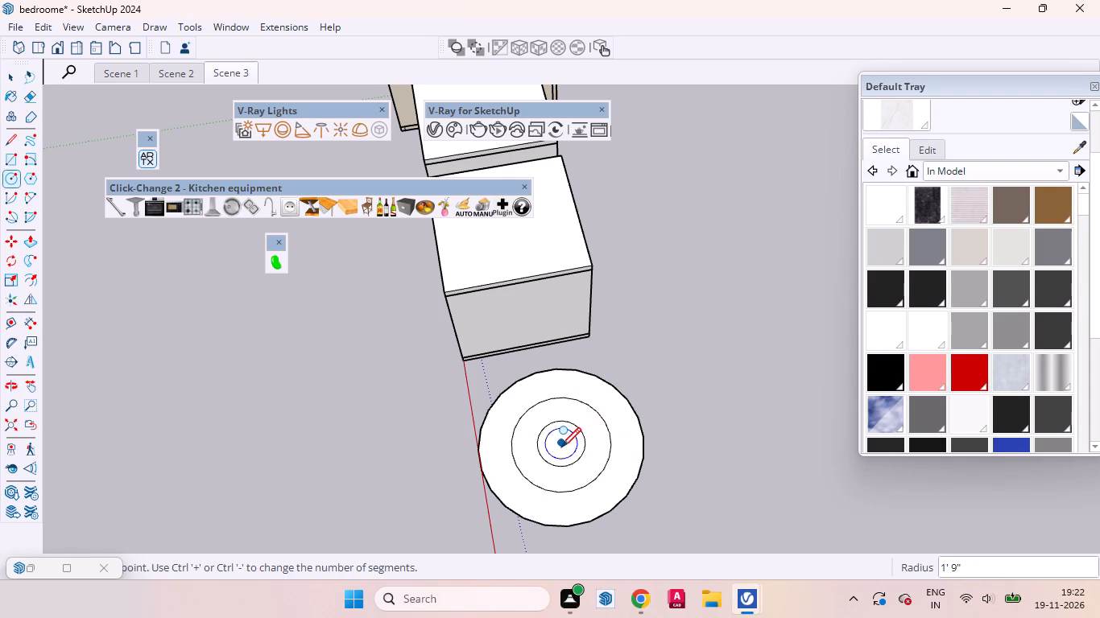
left_click(561, 443)
scroll(566, 439, "up", 4)
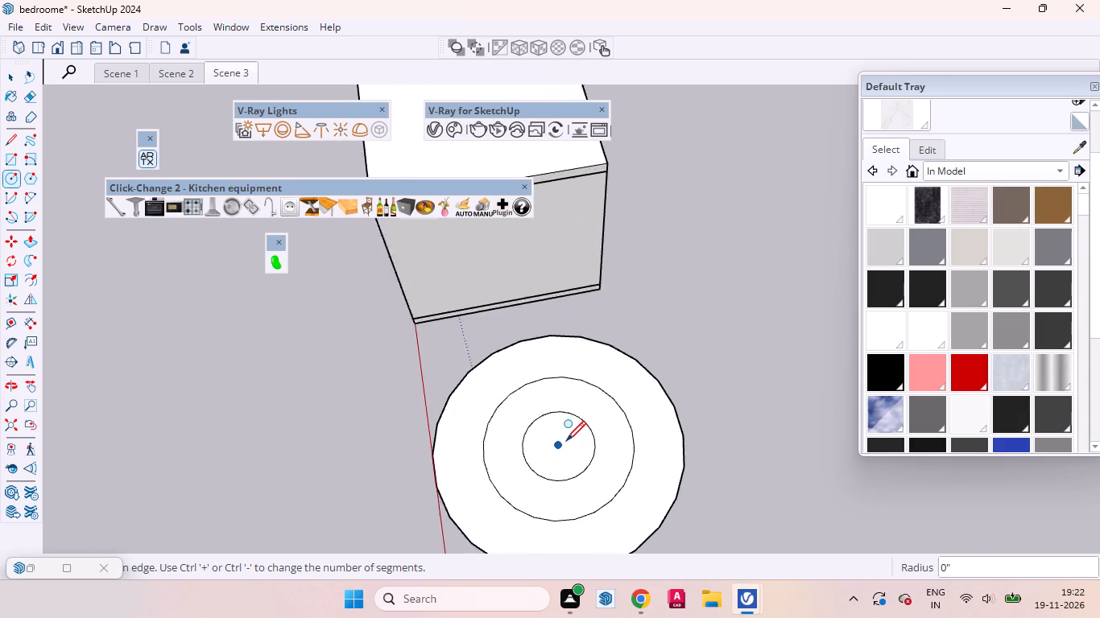
scroll(566, 439, "up", 2)
left_click(563, 431)
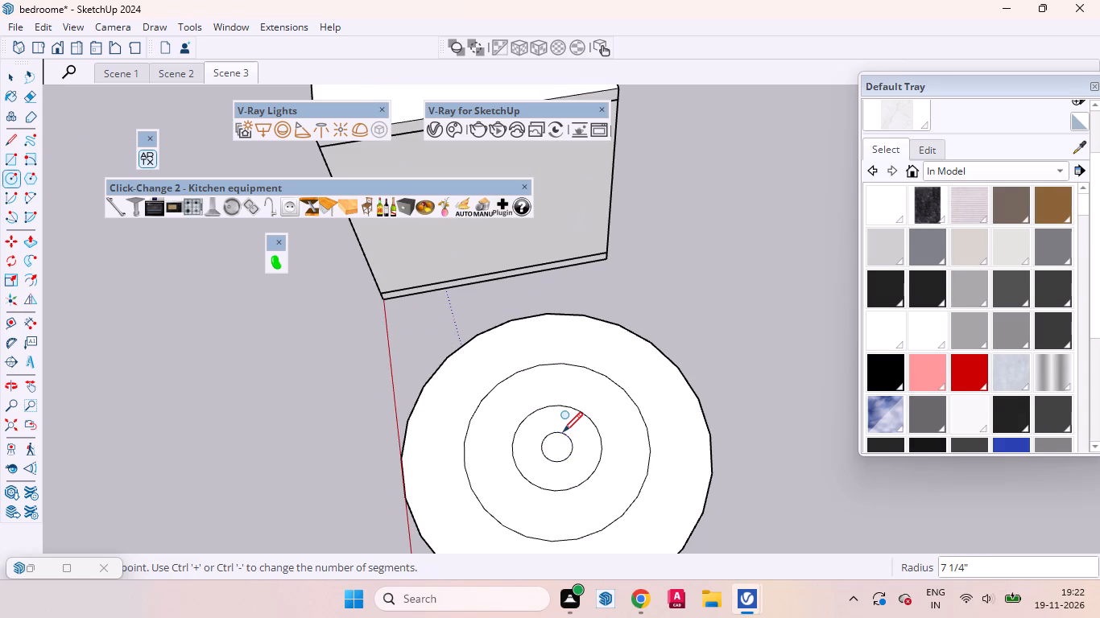
key("space")
Extrude the outermost ring of the concentric circles upward about 2' 1 1/2".
scroll(697, 324, "down", 7)
middle_click_drag(639, 387, 654, 378)
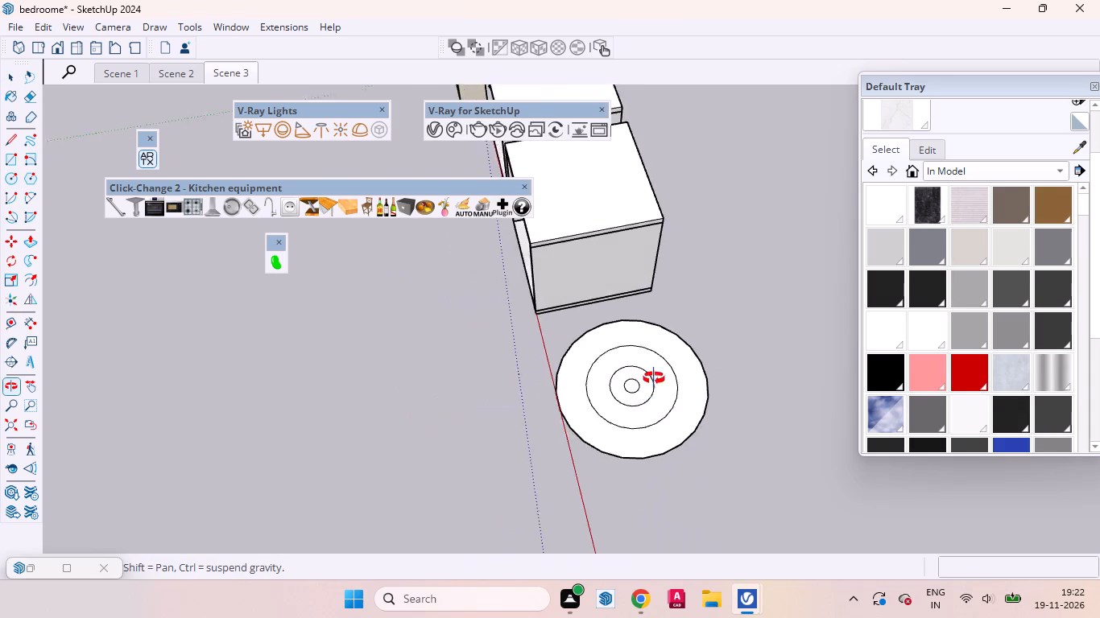
middle_click_drag(654, 378, 898, 436)
scroll(736, 369, "up", 4)
left_click(684, 359)
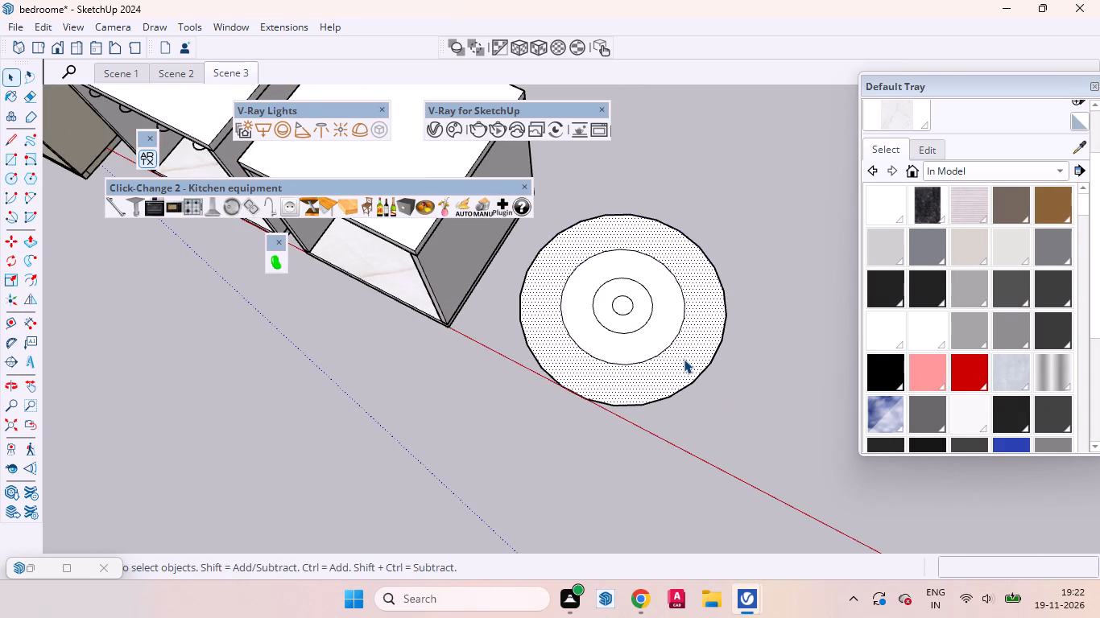
key("p")
left_click(684, 359)
left_click(696, 350)
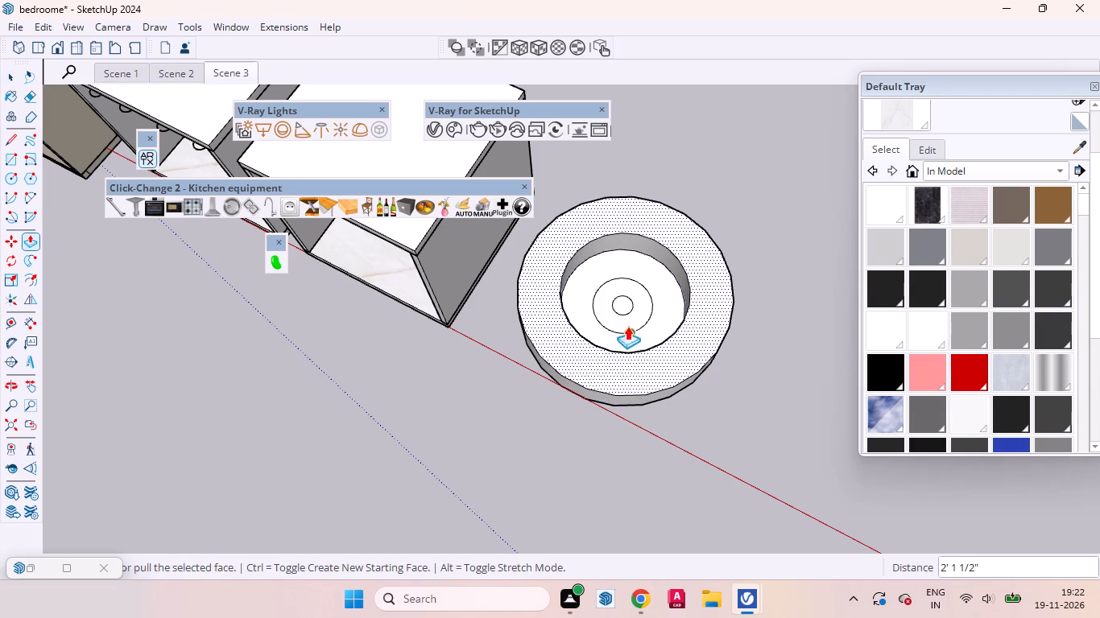
key("space")
Repeat the push/pull distance on the second ring to raise it one tier above the outer ring.
left_click(660, 307)
key("p")
double_click(660, 307)
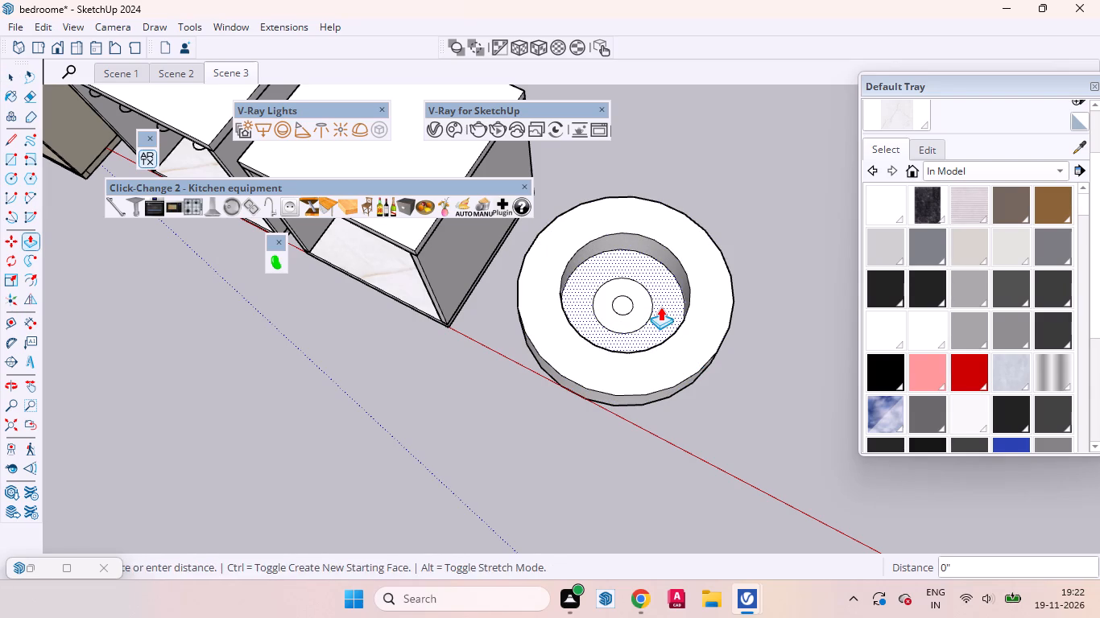
double_click(677, 286)
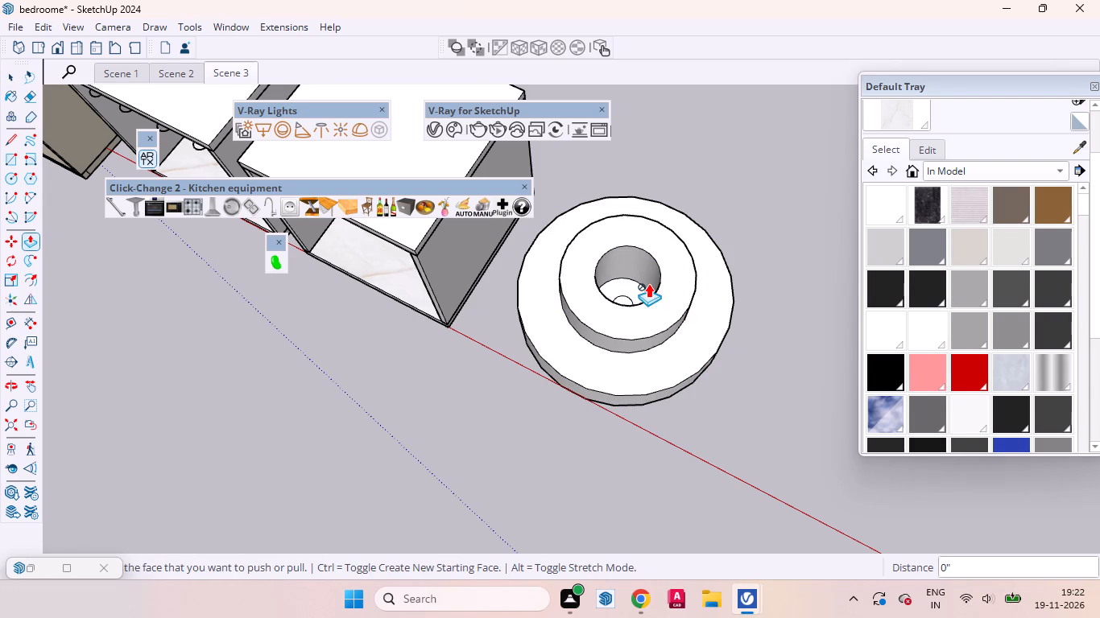
Repeat the push/pull distance on the third ring until it stands one tier above the second ring.
scroll(648, 282, "up", 5)
middle_click_drag(631, 293, 618, 393)
scroll(635, 282, "up", 5)
double_click(635, 286)
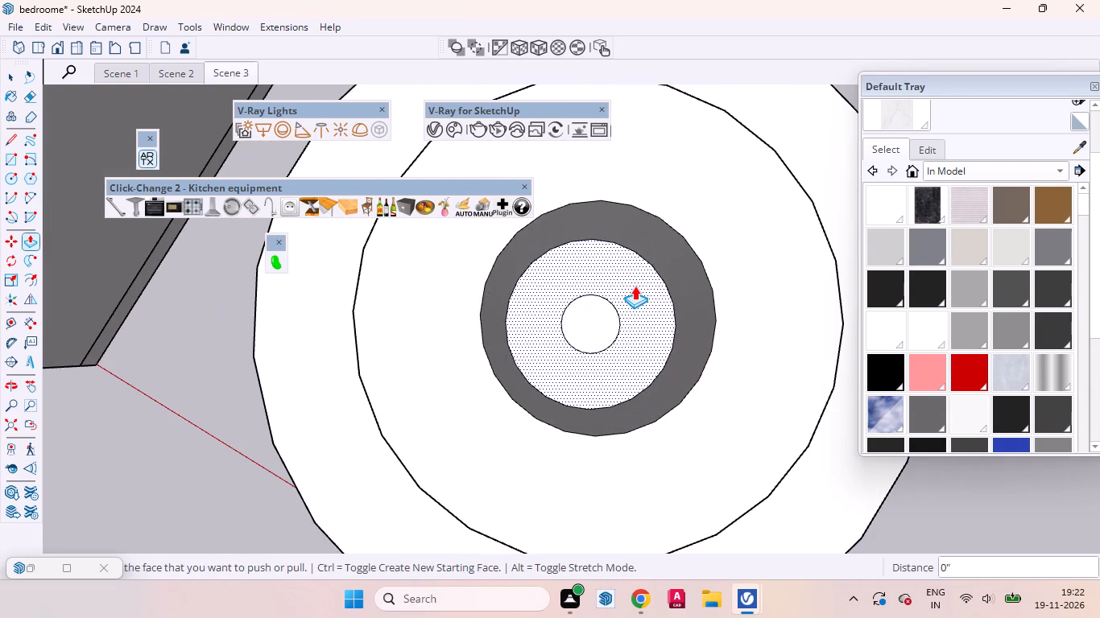
double_click(637, 286)
double_click(648, 273)
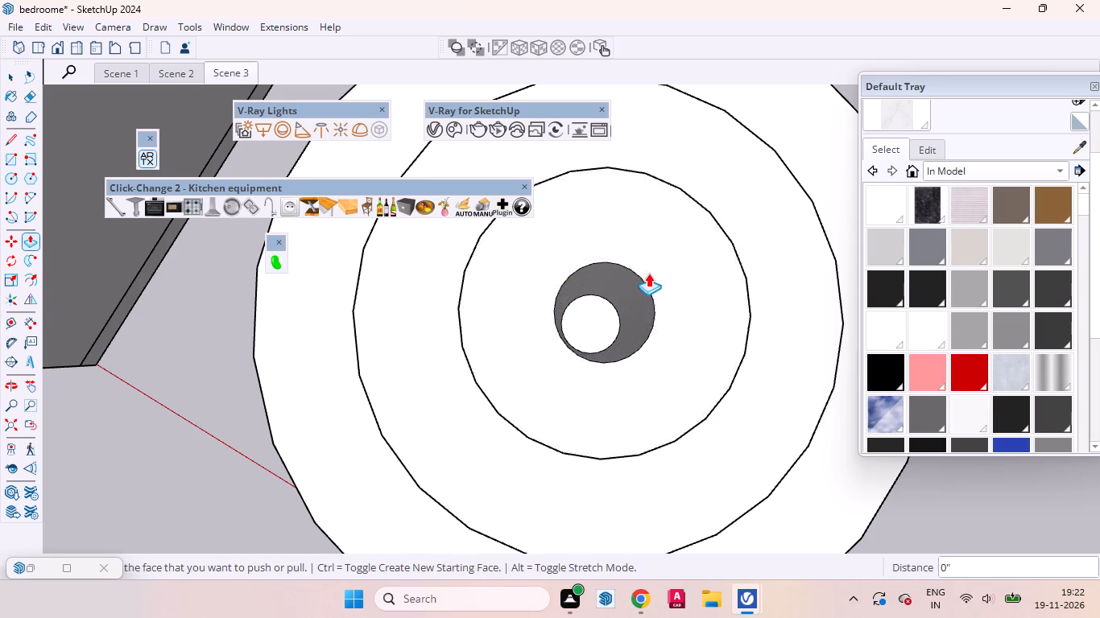
Repeat the push/pull distance on the central disc until it forms the top tier of the stepped form.
scroll(660, 276, "down", 8)
middle_click_drag(642, 319, 953, 13)
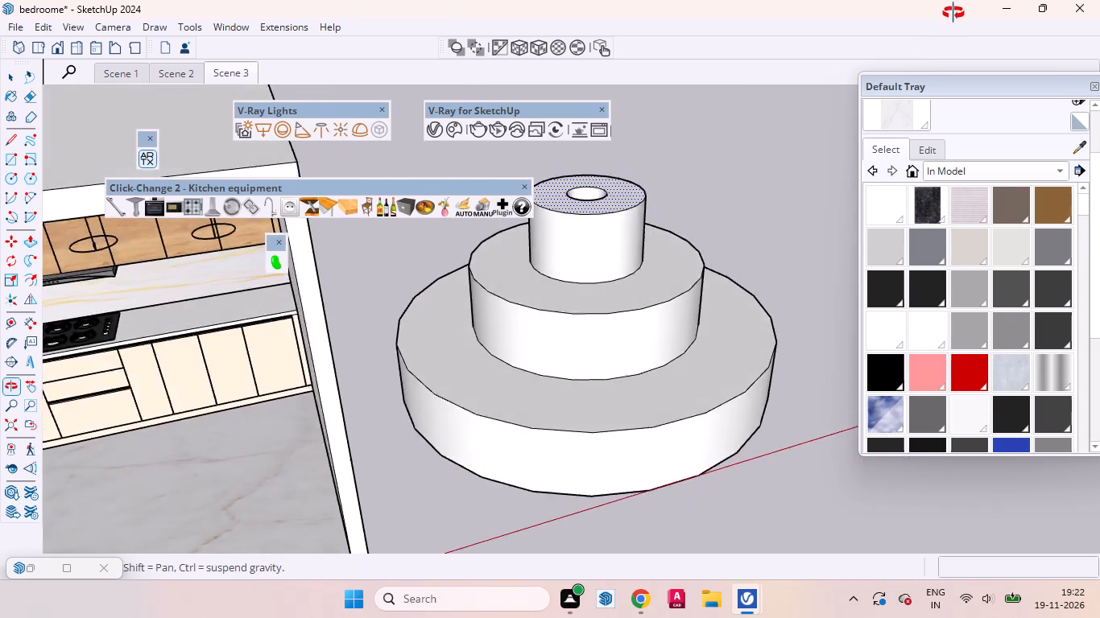
middle_click_drag(953, 13, 691, 443)
scroll(627, 363, "up", 8)
middle_click_drag(648, 317, 617, 168)
scroll(617, 208, "up", 8)
middle_click_drag(599, 318, 588, 344)
triple_click(589, 325)
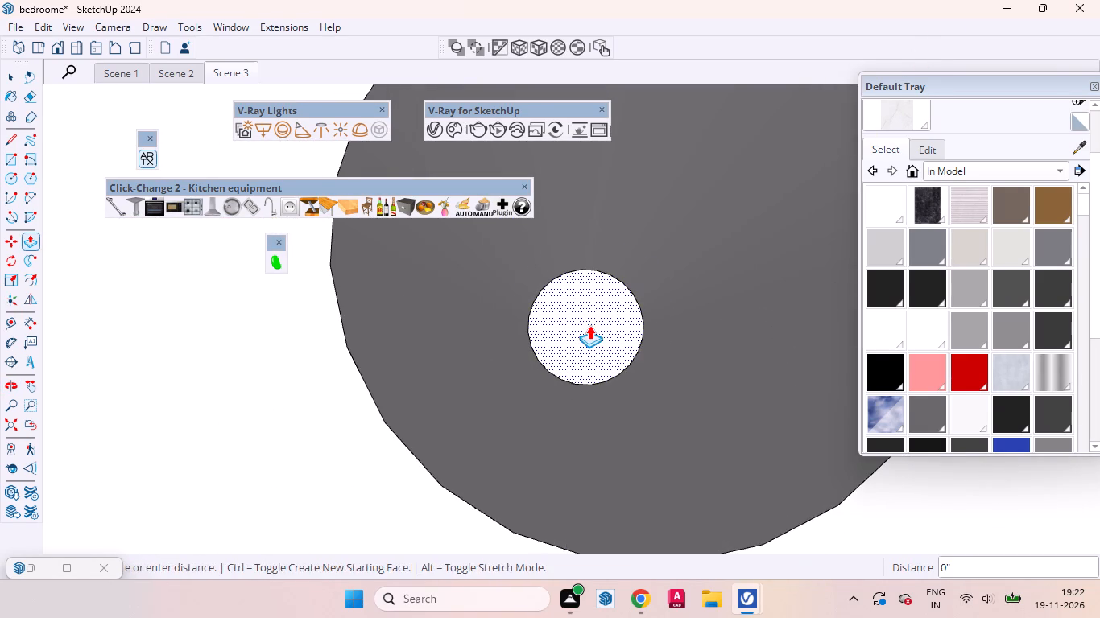
triple_click(589, 325)
double_click(589, 325)
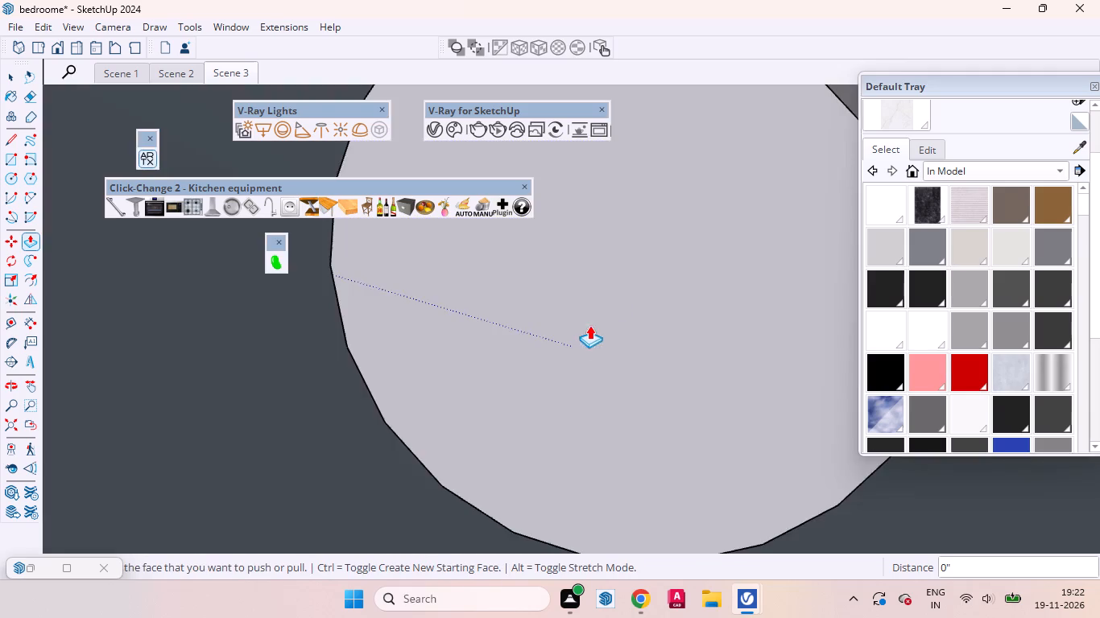
Examine the four-tier stepped form from the side and its hollow underside from below.
scroll(618, 290, "down", 20)
scroll(618, 290, "down", 16)
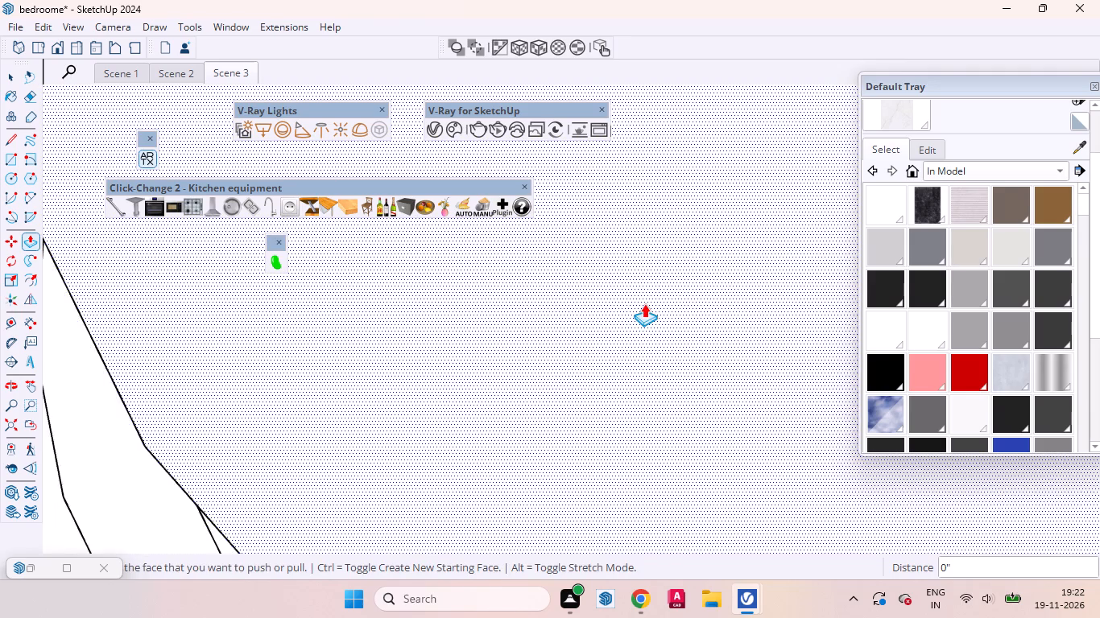
scroll(644, 303, "down", 16)
middle_click_drag(641, 367, 753, 118)
scroll(714, 236, "down", 4)
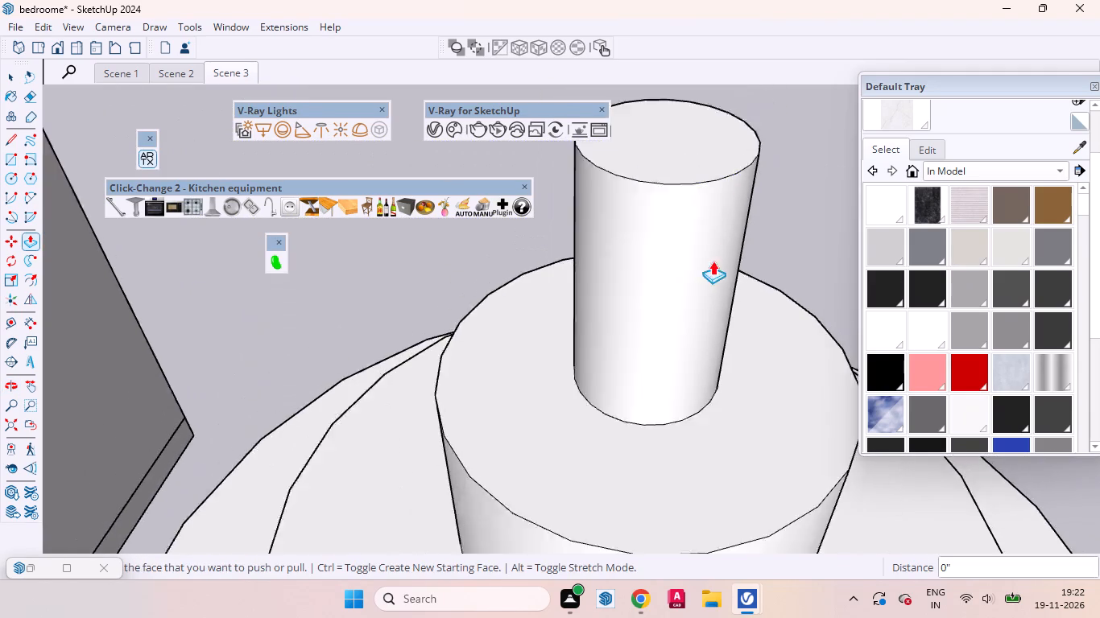
scroll(713, 261, "down", 19)
middle_click_drag(715, 336, 792, 161)
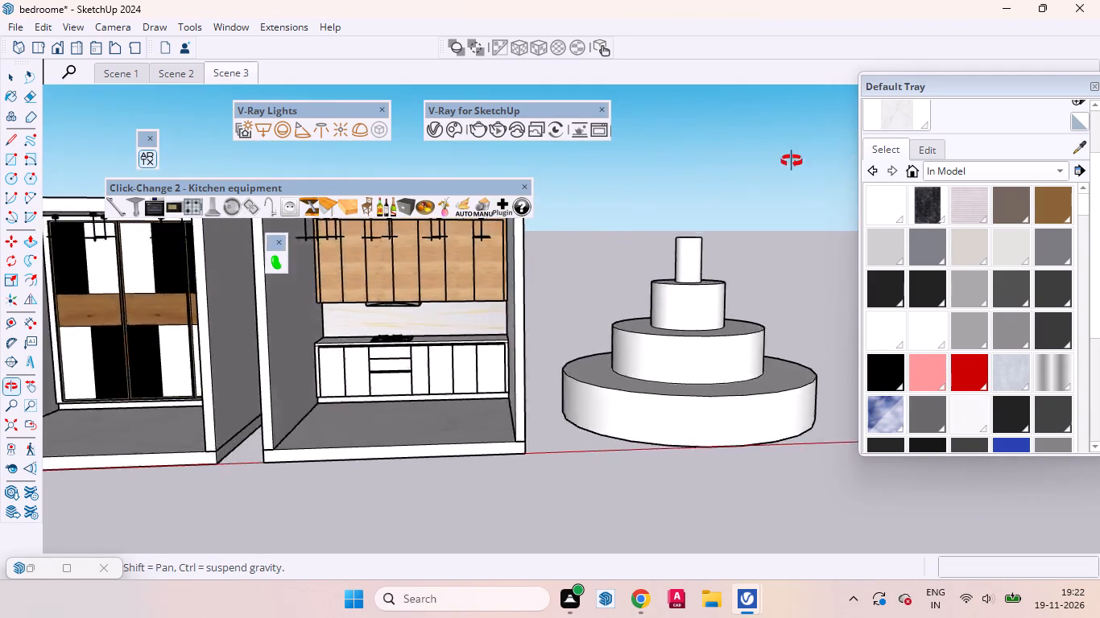
middle_click_drag(792, 161, 742, 158)
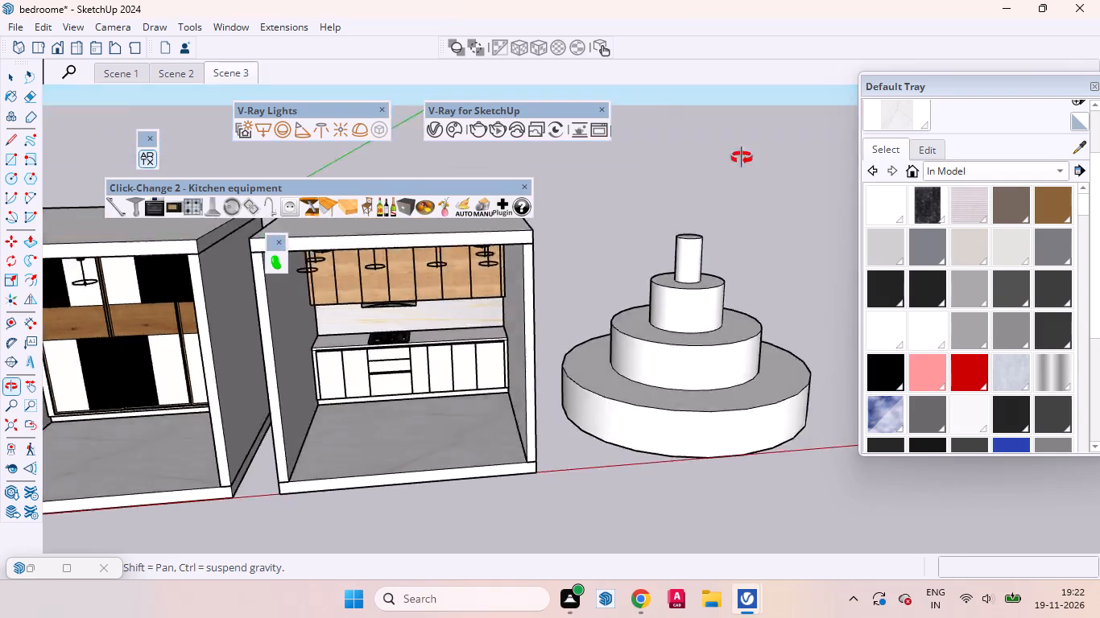
middle_click_drag(742, 158, 792, 83)
scroll(723, 436, "up", 2)
middle_click_drag(708, 363, 692, 123)
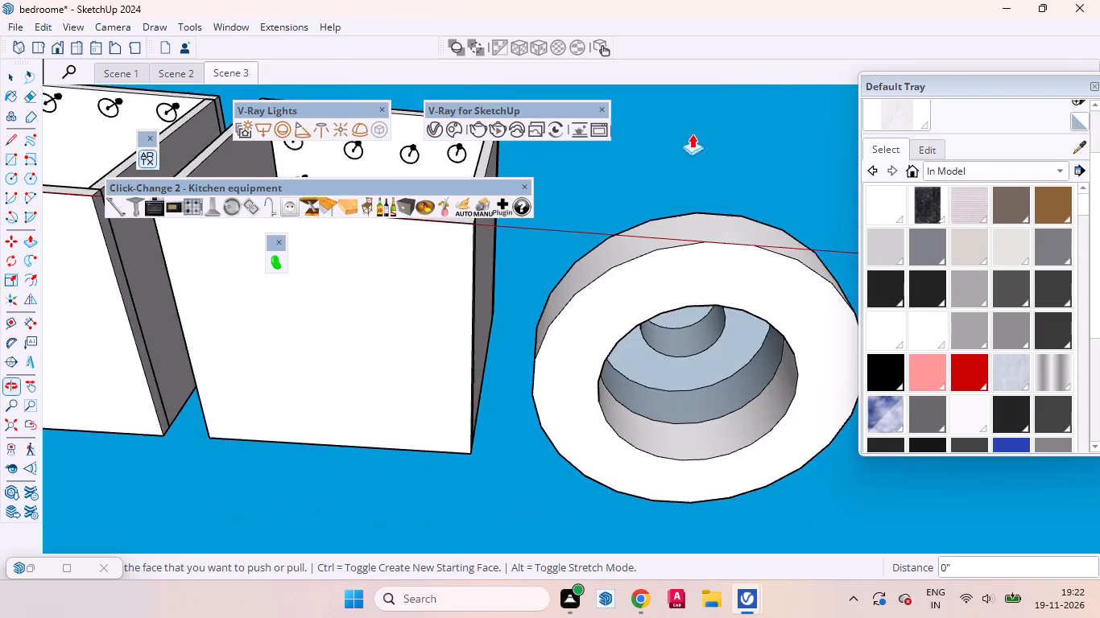
scroll(676, 254, "up", 4)
middle_click_drag(707, 410, 526, 134)
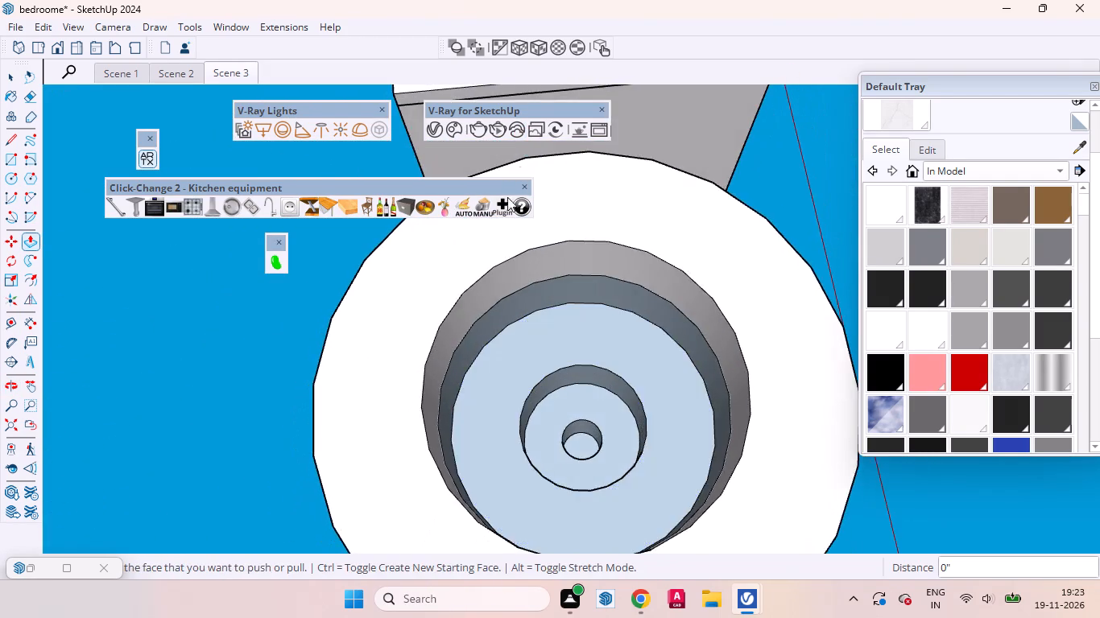
scroll(507, 256, "up", 7)
middle_click_drag(627, 273, 476, 316)
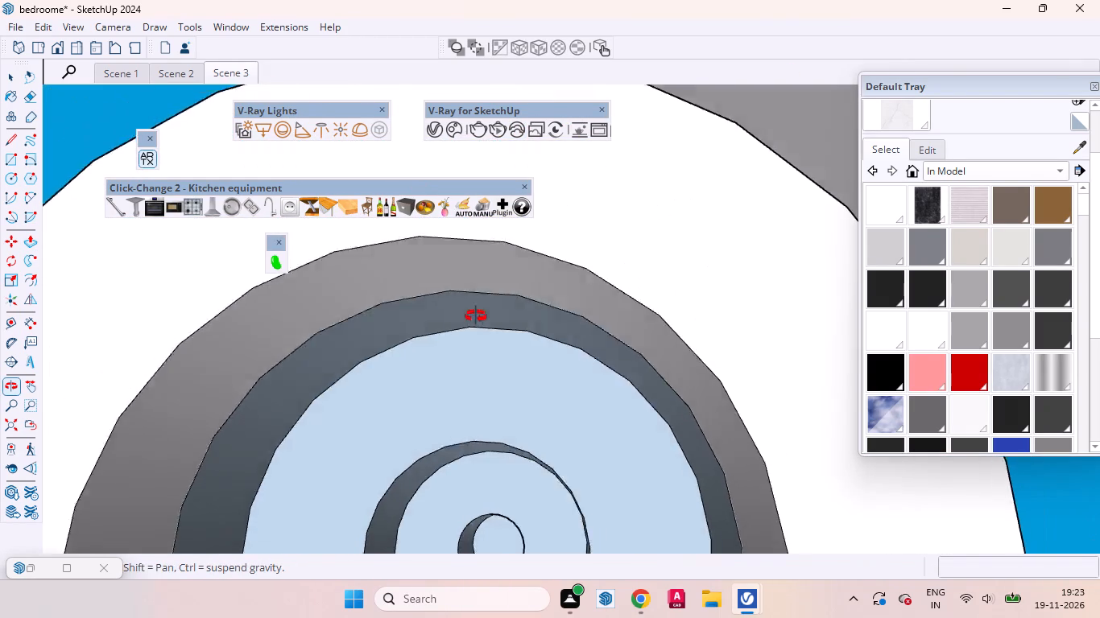
middle_click_drag(476, 316, 480, 318)
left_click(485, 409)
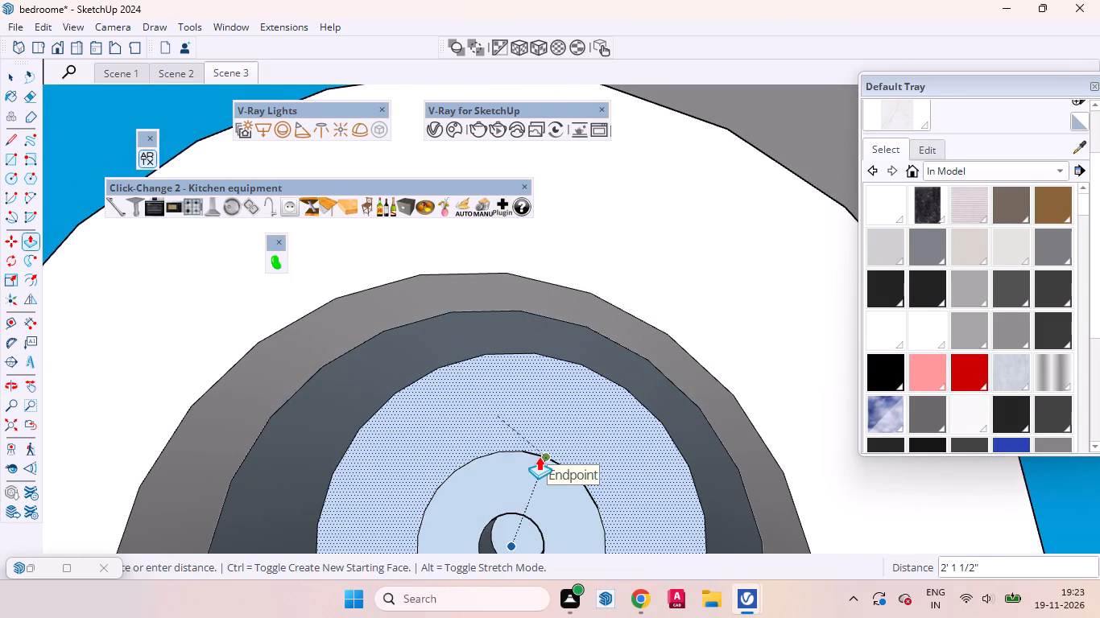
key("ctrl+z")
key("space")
Examine the stepped form from outside and compare it with the neighbouring rooms.
scroll(586, 406, "down", 5)
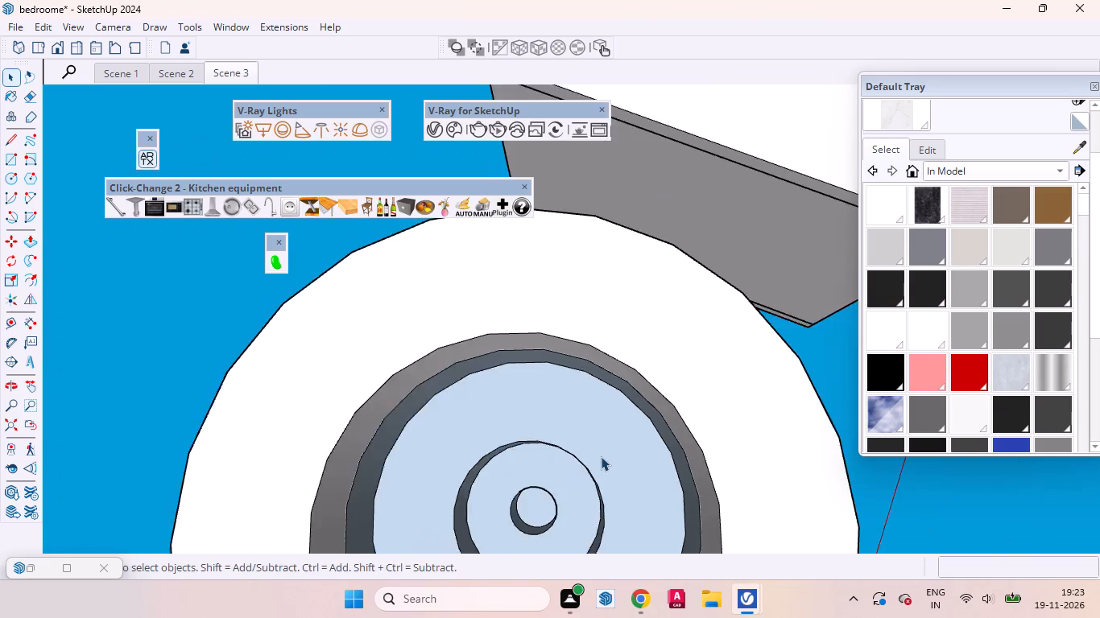
scroll(601, 456, "down", 3)
middle_click_drag(618, 330, 661, 594)
scroll(668, 595, "up", 1)
scroll(692, 473, "down", 5)
middle_click_drag(596, 465, 858, 597)
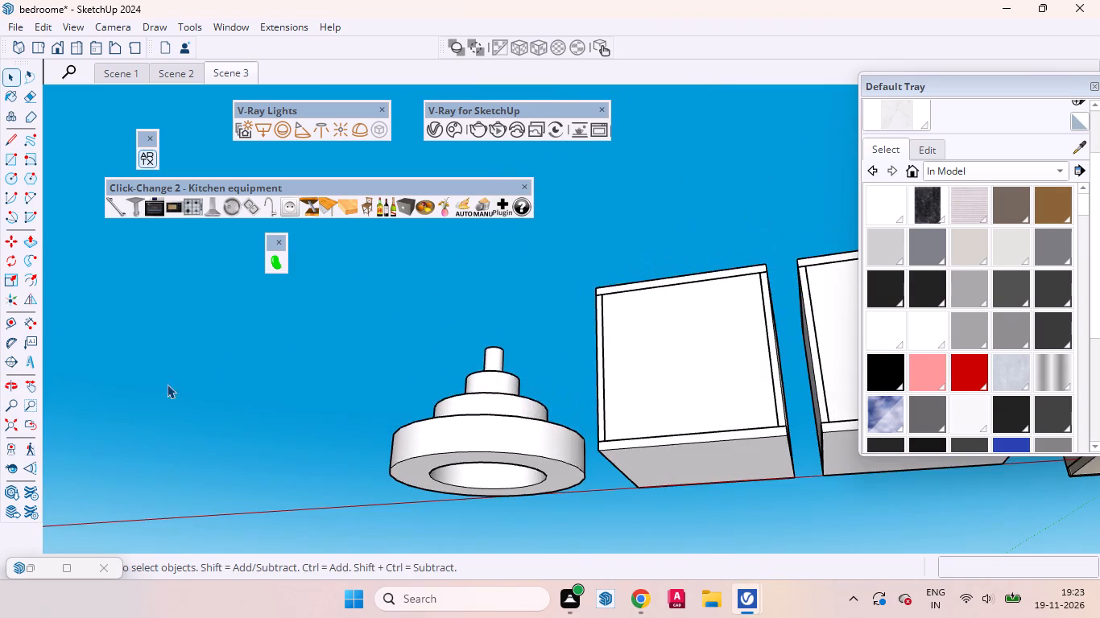
scroll(238, 336, "up", 2)
middle_click_drag(453, 344, 718, 617)
scroll(512, 343, "up", 1)
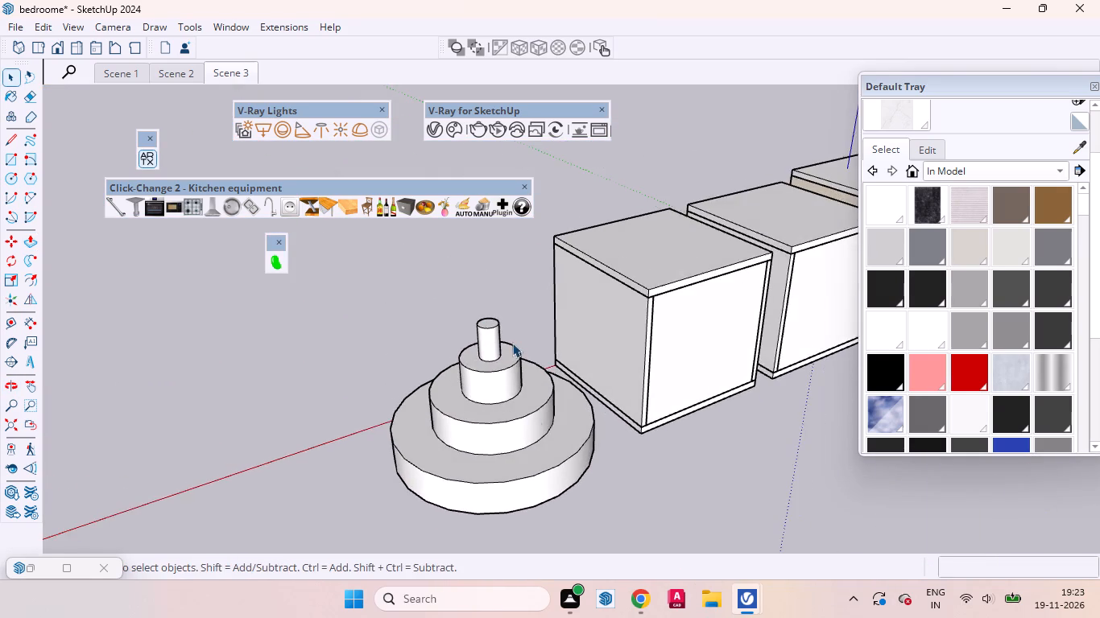
scroll(512, 343, "up", 5)
scroll(476, 344, "down", 4)
middle_click_drag(514, 418, 1041, 406)
middle_click_drag(676, 398, 1026, 407)
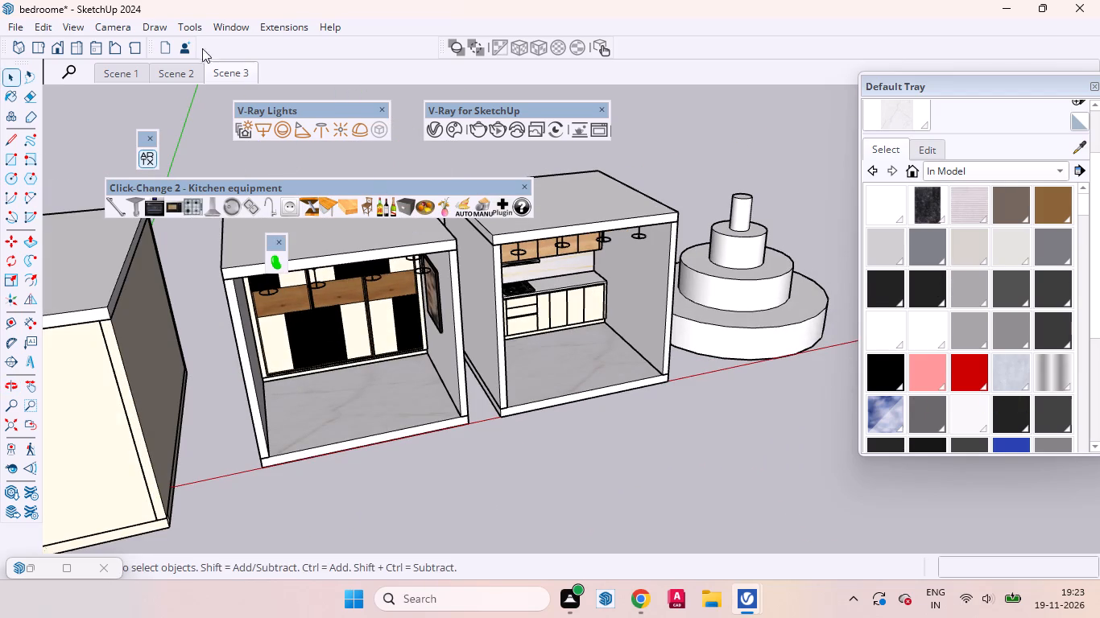
Restore the Scene 3 view of the kitchen.
left_click(243, 76)
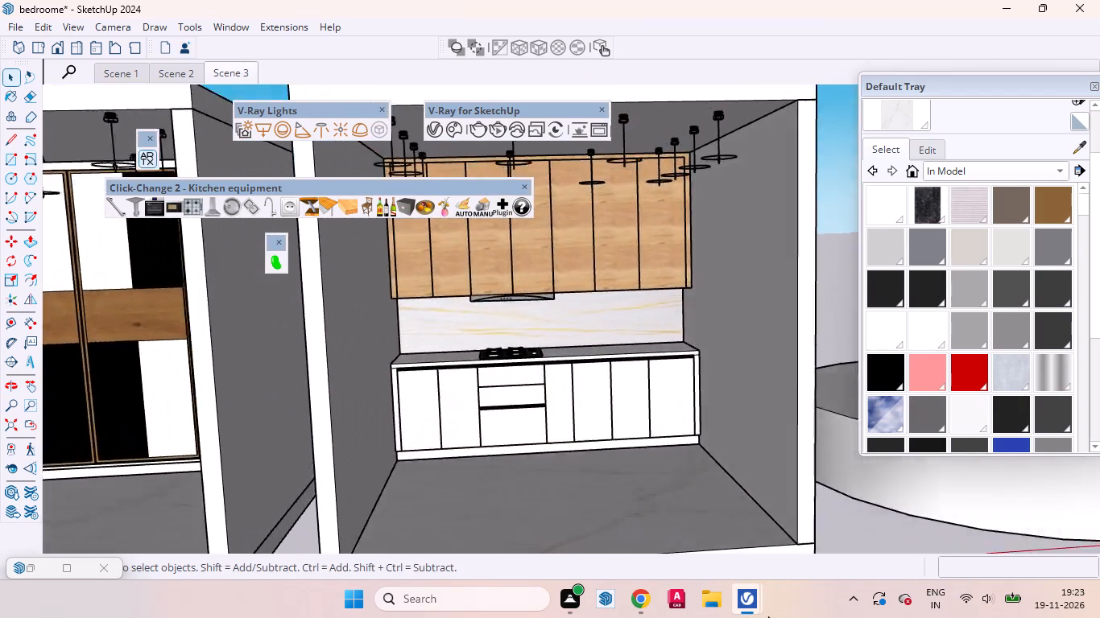
Bring up the V-Ray Frame Buffer to view the finished kitchen render, then close it.
left_click(705, 525)
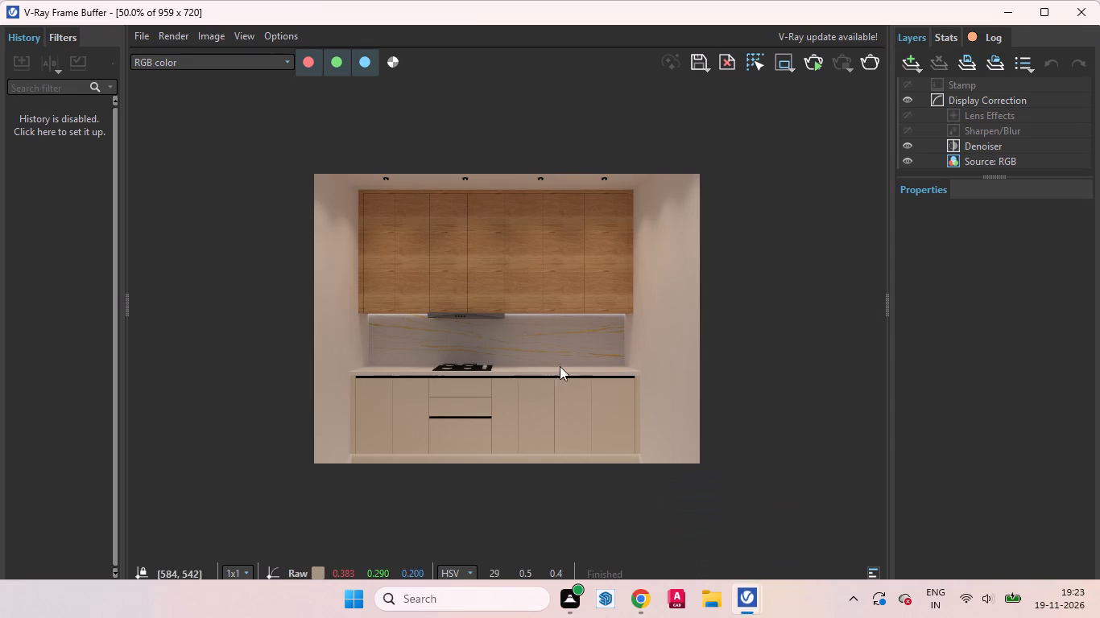
left_click(1085, 7)
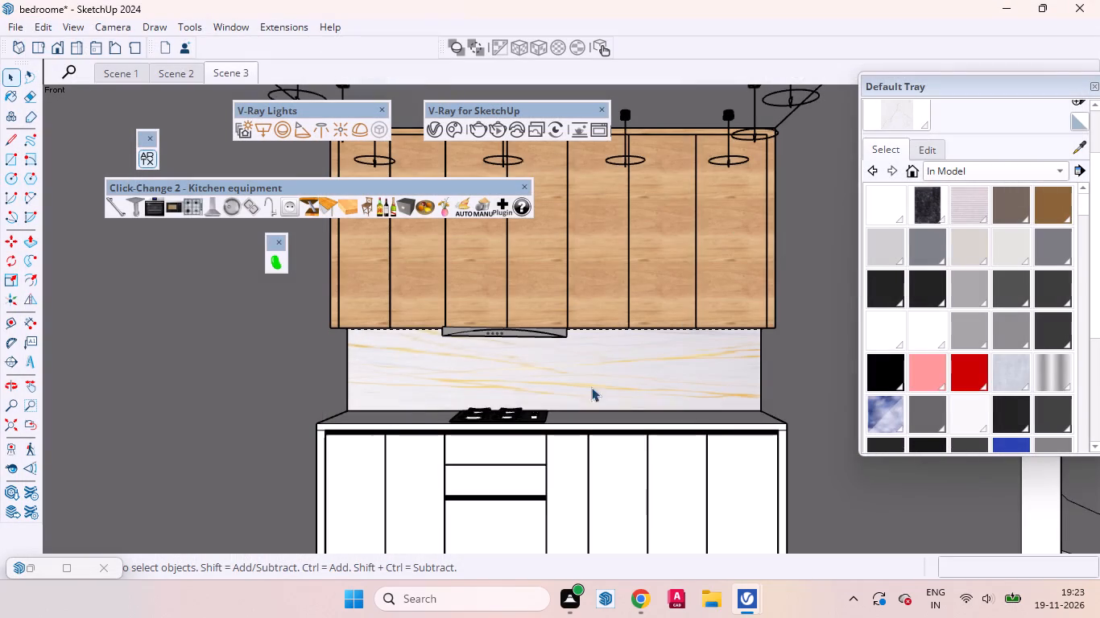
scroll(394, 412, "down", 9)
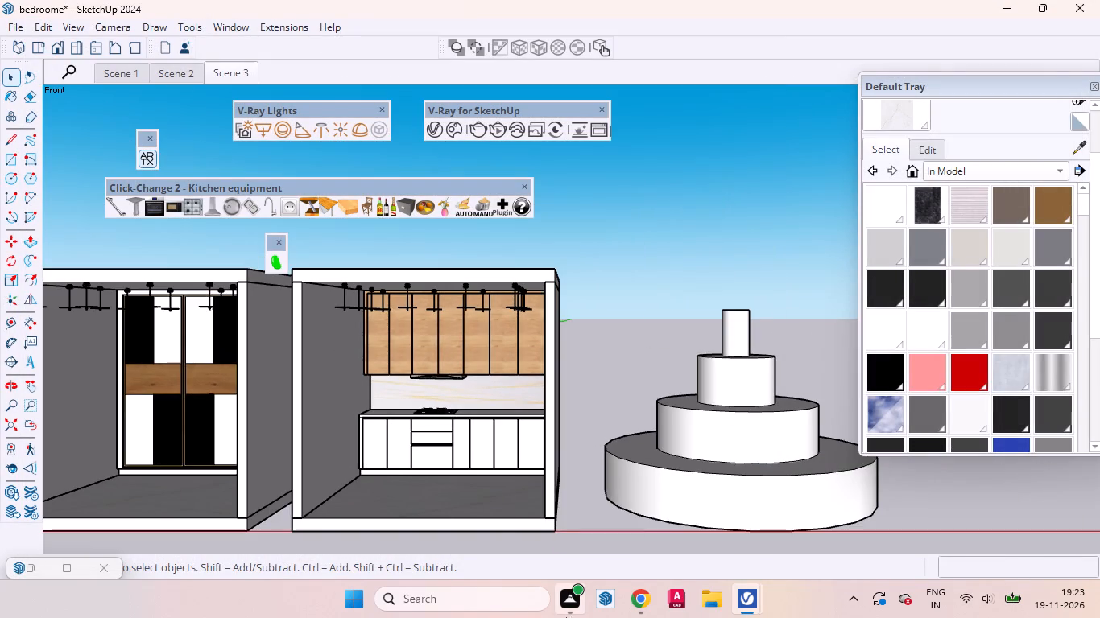
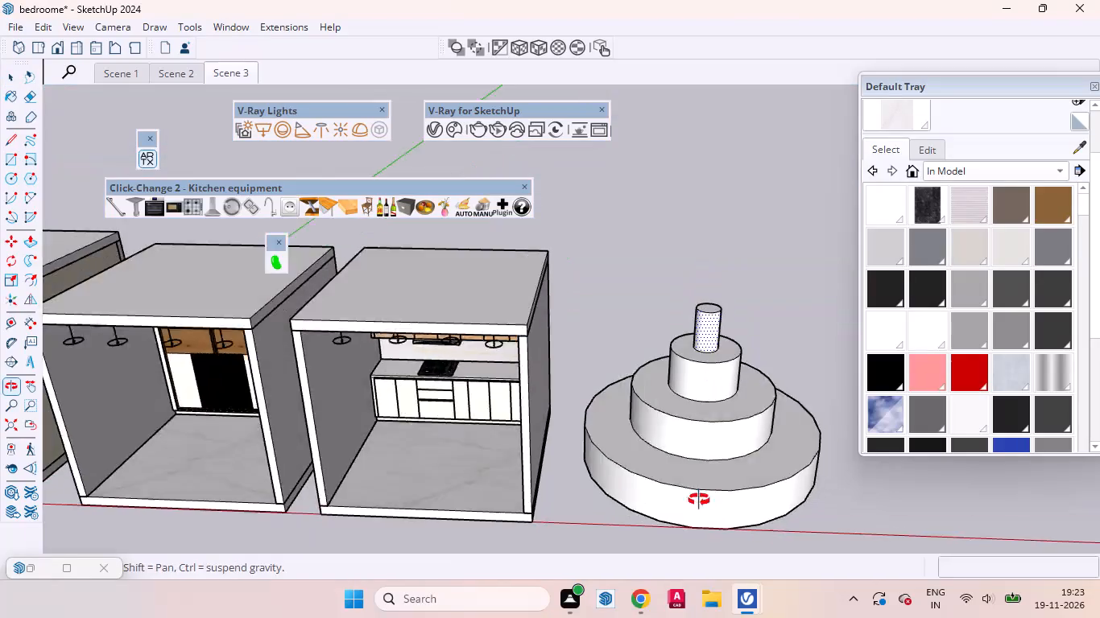
Delete the side face of the narrow top cylinder on the stepped form.
scroll(752, 373, "up", 8)
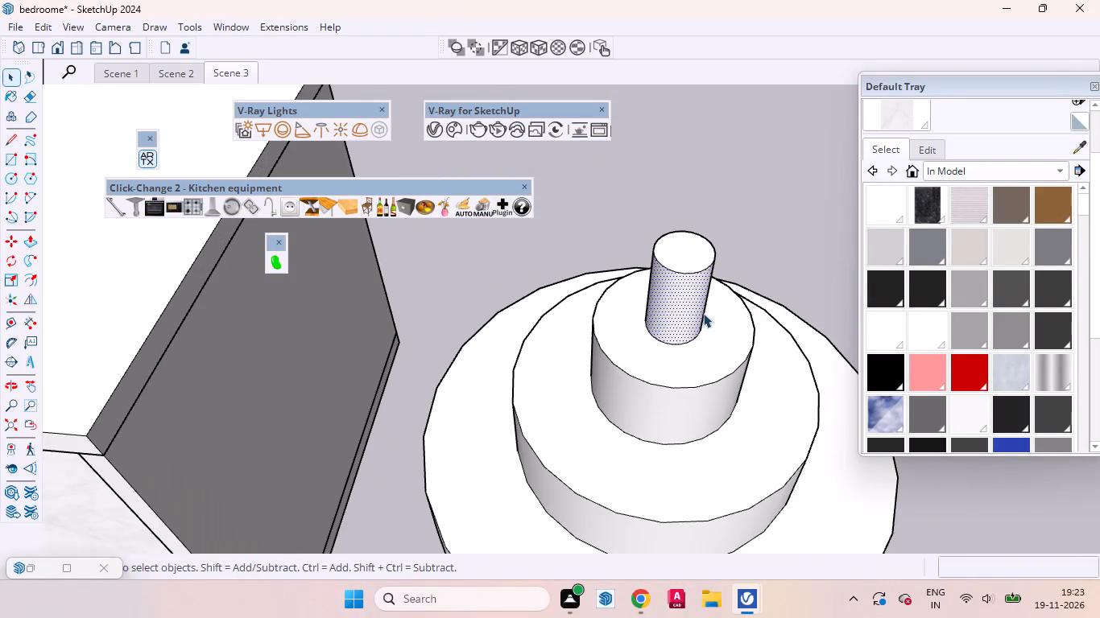
middle_click_drag(700, 323, 724, 173)
middle_click_drag(699, 220, 722, 233)
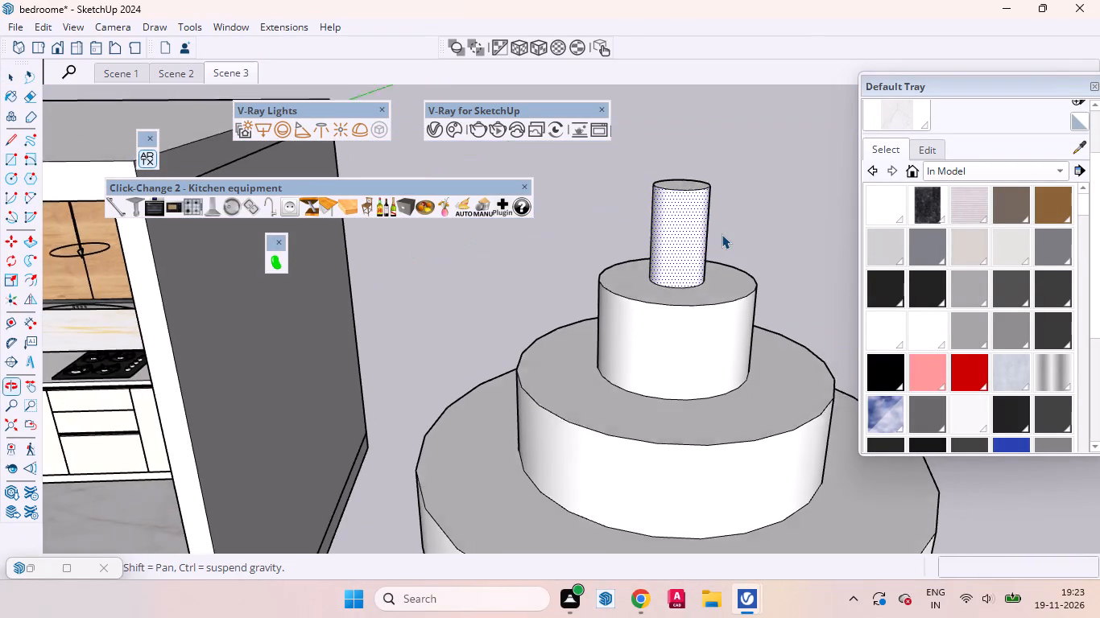
key("Delete")
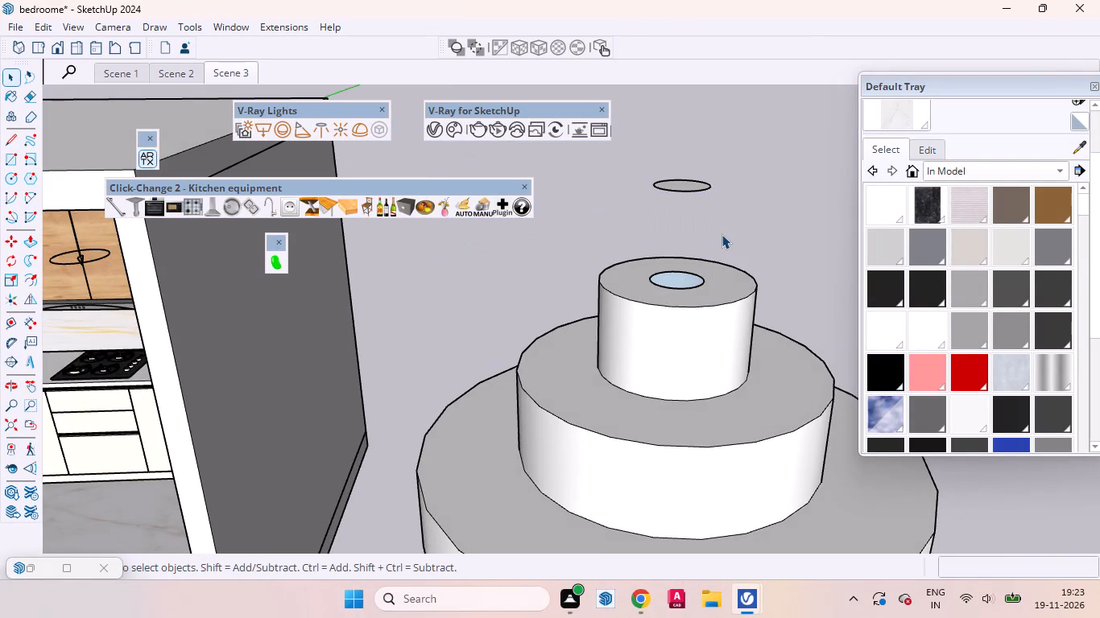
Move the loose top disc straight down the blue axis onto the circular opening in the third tier's top.
middle_click_drag(718, 258, 705, 552)
left_click(694, 313)
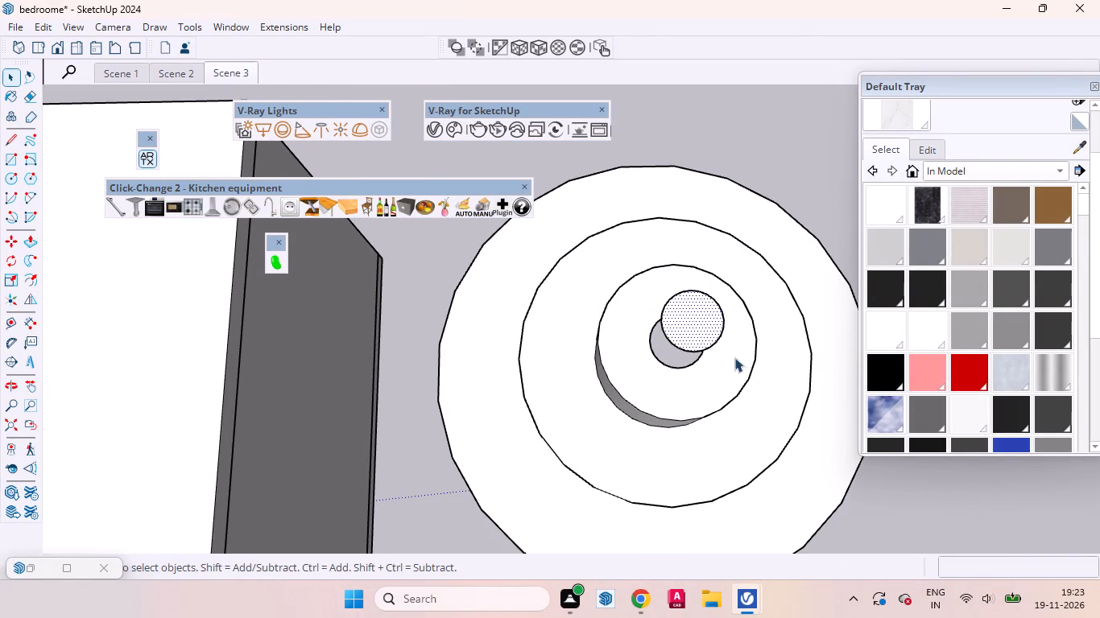
middle_click_drag(719, 375, 689, 112)
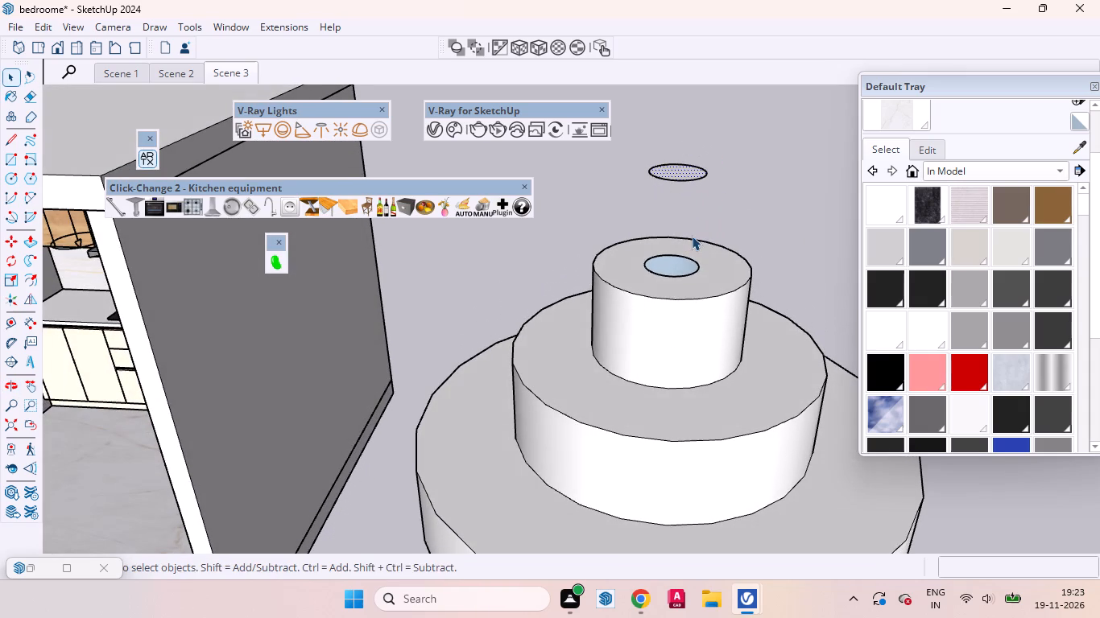
key("m")
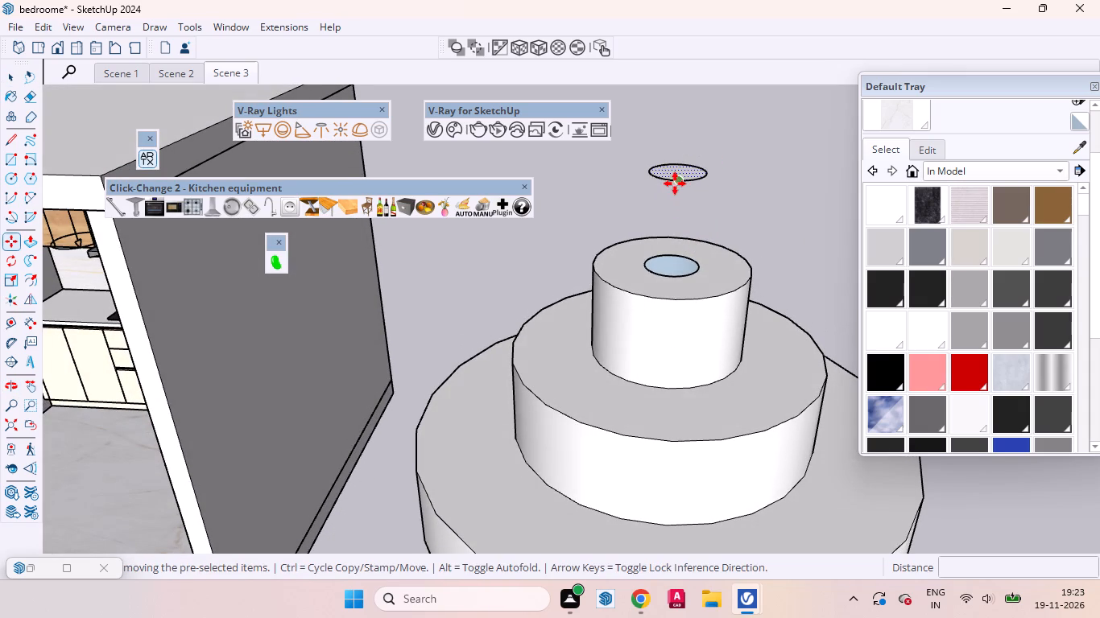
left_click(677, 183)
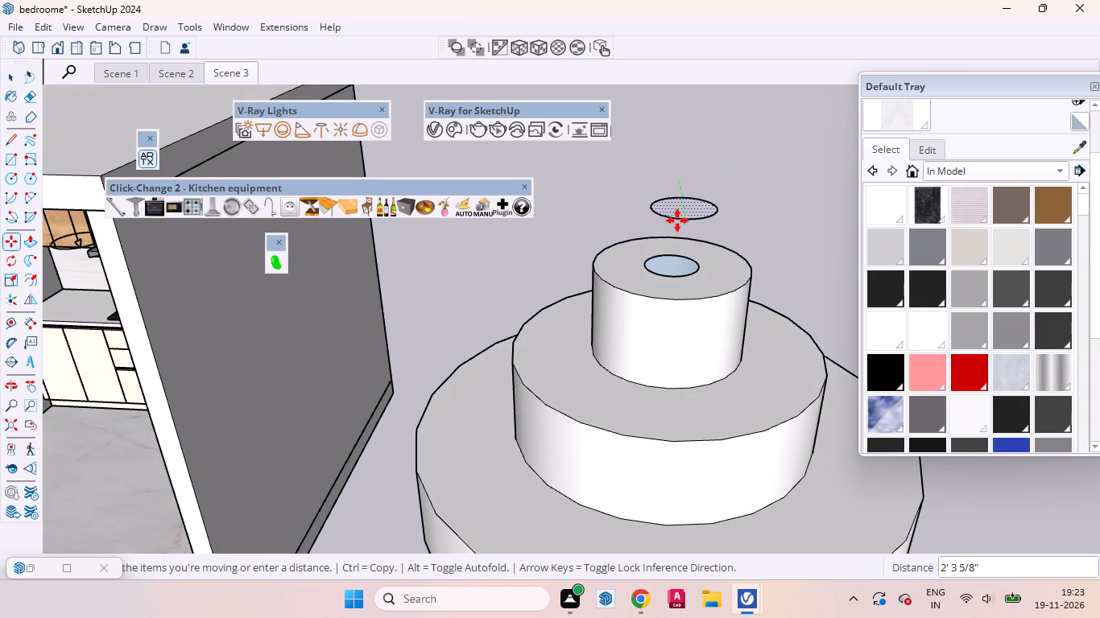
key("Up")
left_click_drag(676, 233, 676, 256)
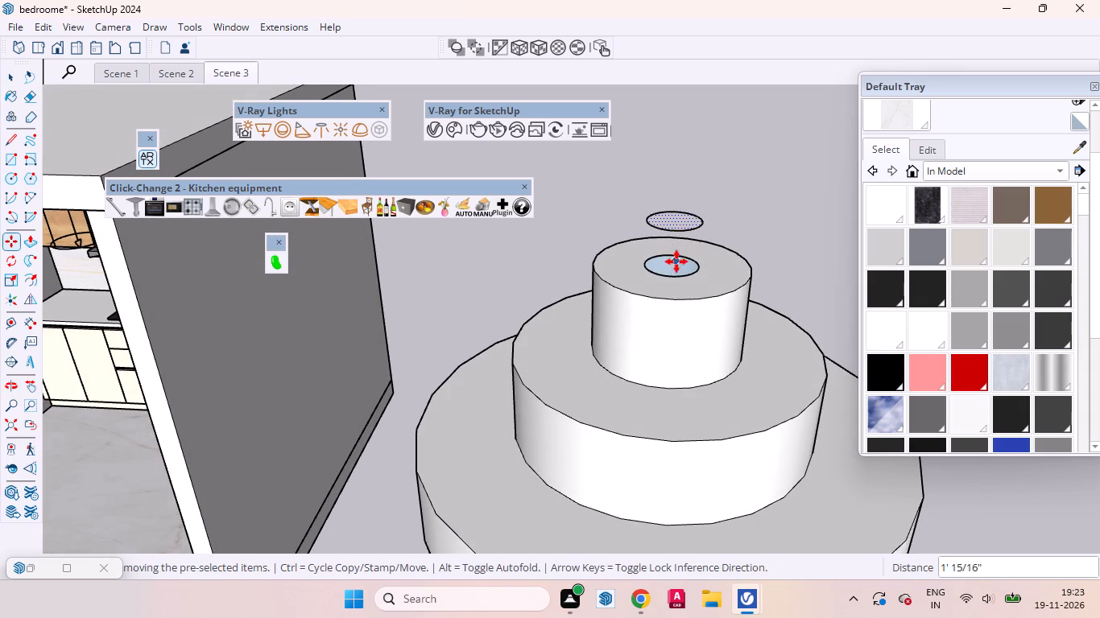
left_click(677, 232)
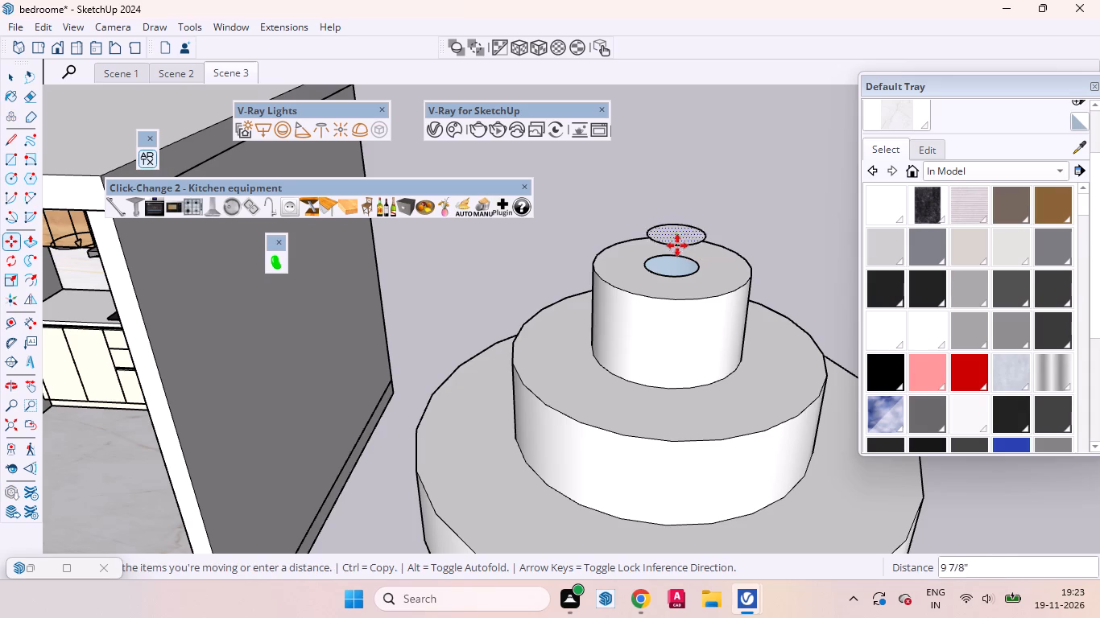
key("Up")
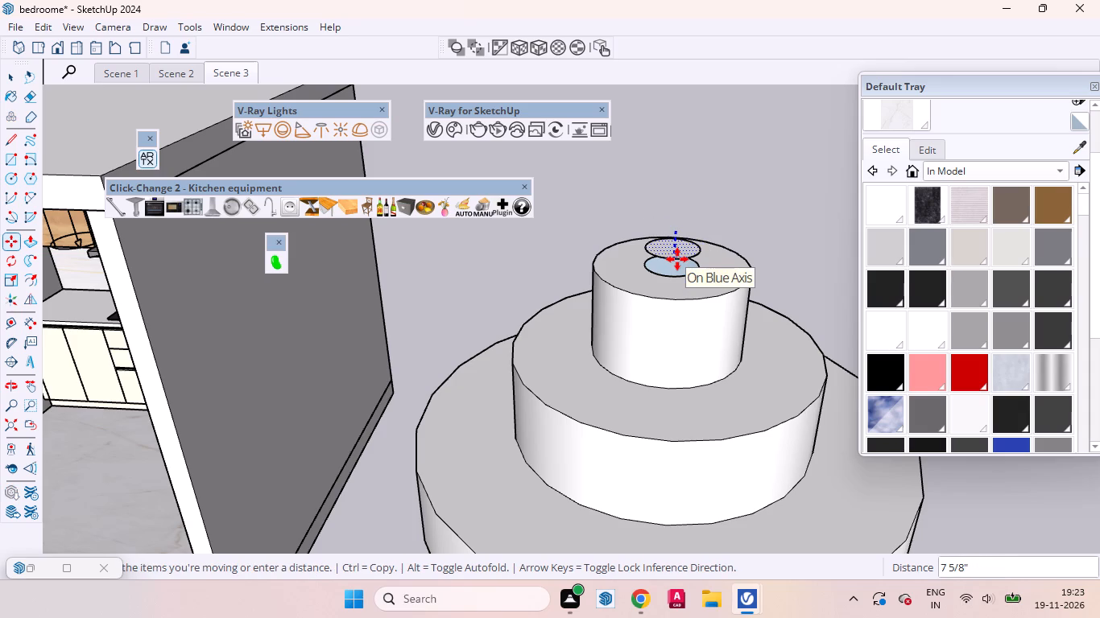
left_click(674, 275)
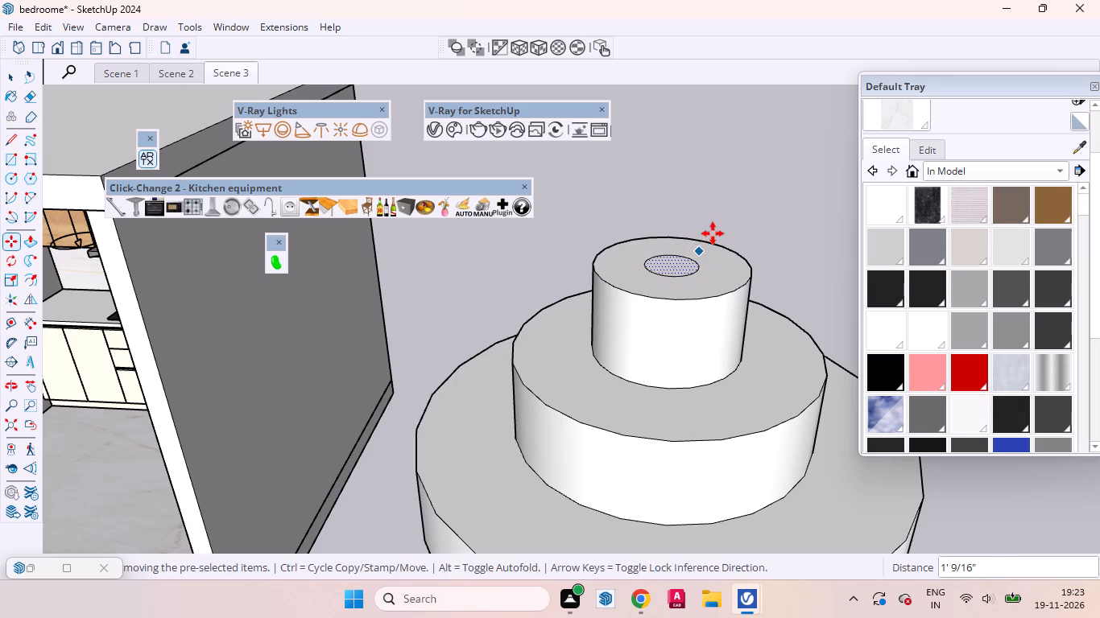
key("space")
Inspect the stepped form's tiers from above and the side, checking their individual side and top faces.
middle_click_drag(713, 229, 684, 505)
scroll(684, 171, "down", 8)
middle_click_drag(693, 292, 670, 189)
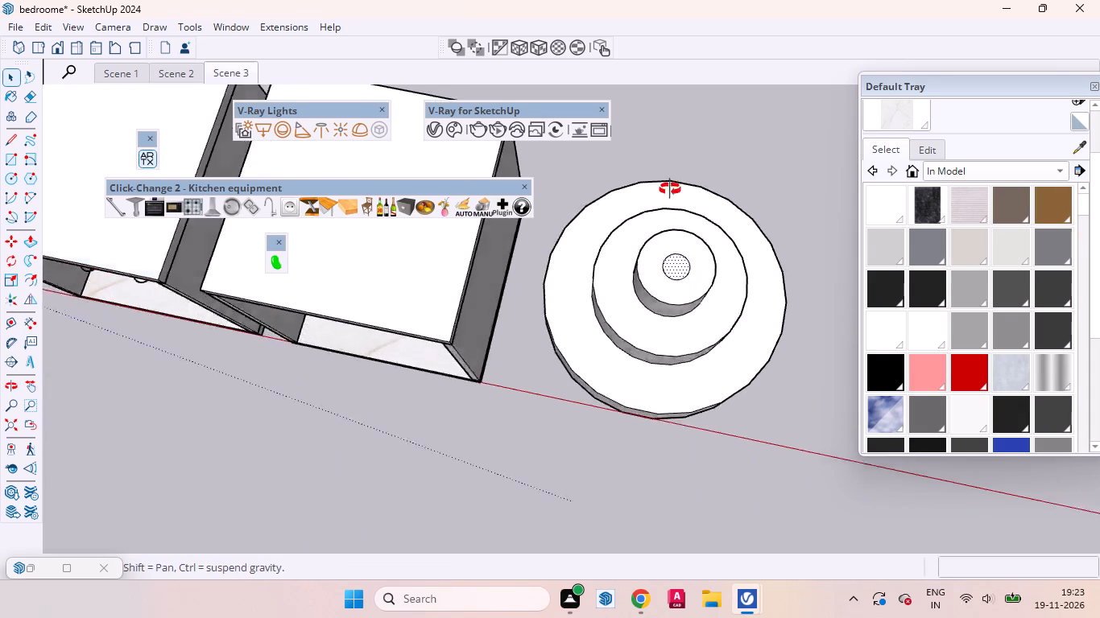
middle_click_drag(670, 189, 921, 39)
scroll(591, 233, "up", 6)
left_click(726, 179)
middle_click_drag(728, 245, 593, 155)
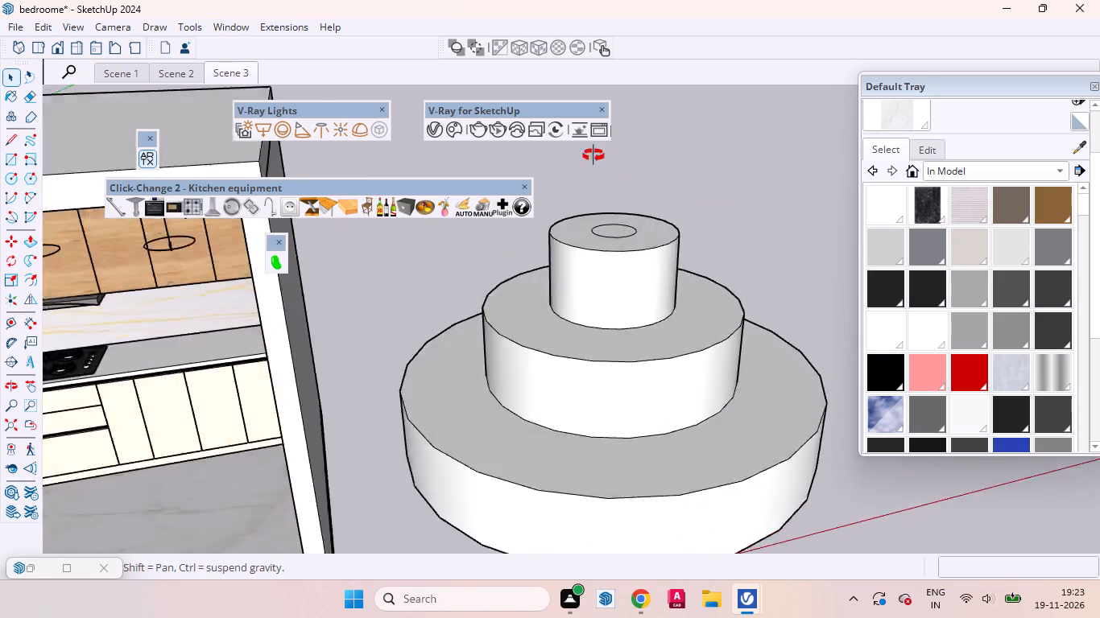
middle_click_drag(593, 155, 541, 121)
left_click(580, 260)
left_click(653, 369)
left_click(654, 460)
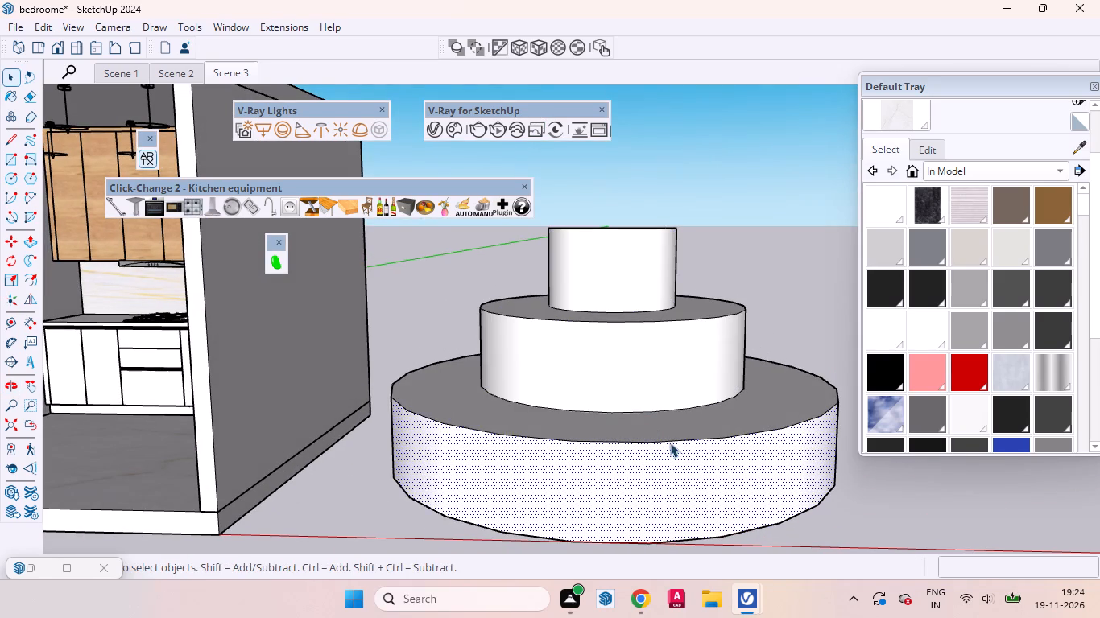
left_click(669, 443)
left_click(643, 428)
middle_click_drag(650, 318, 647, 527)
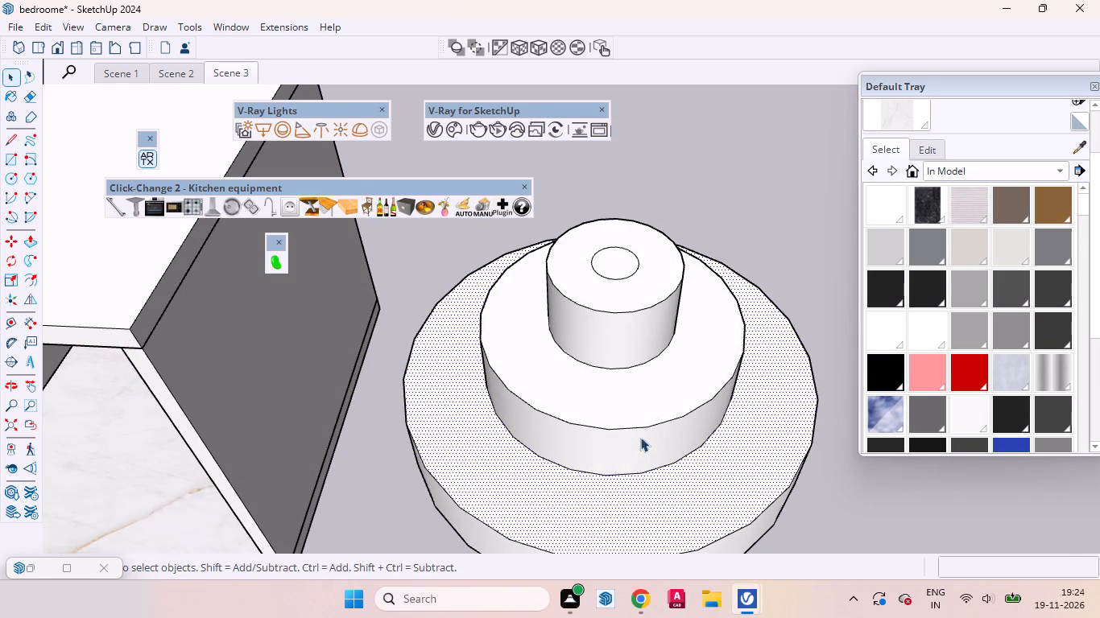
left_click(643, 398)
left_click(639, 283)
left_click(620, 266)
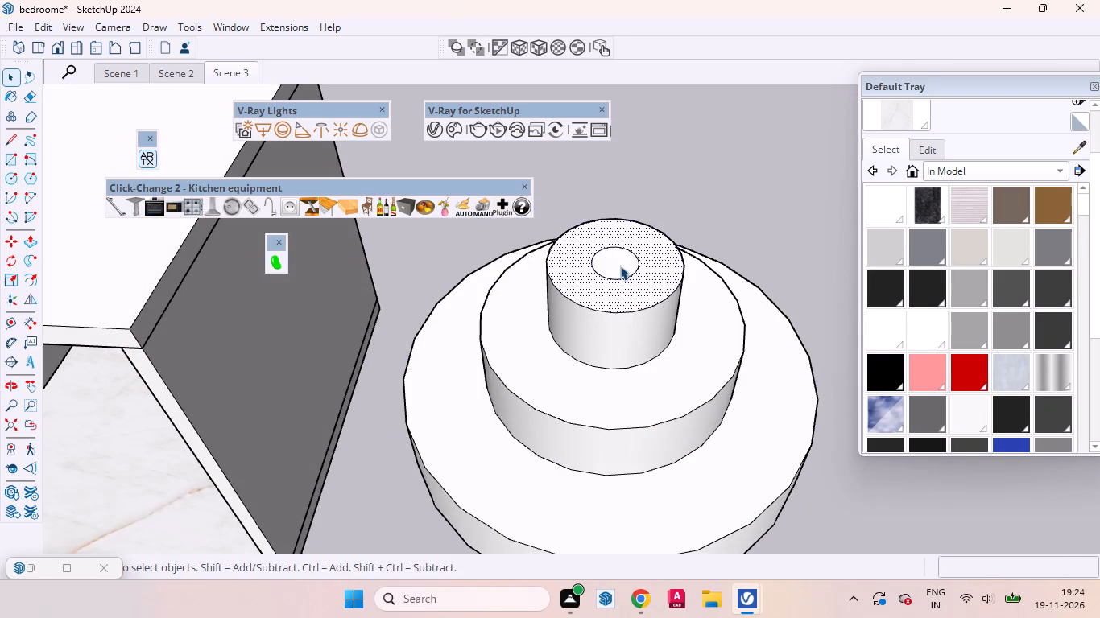
Push/Pull the small central disc about 6' 4 1/2" down through the hollow underside, level with the base ring.
scroll(643, 256, "down", 3)
middle_click_drag(644, 327, 697, 0)
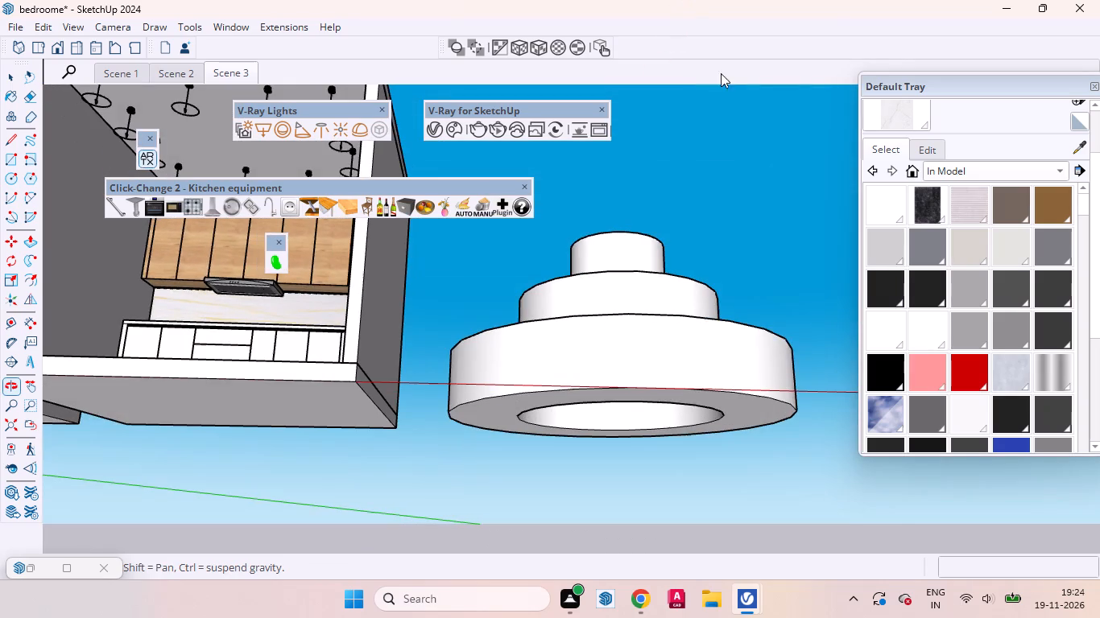
scroll(655, 378, "down", 2)
middle_click_drag(628, 374, 623, 6)
scroll(611, 375, "up", 4)
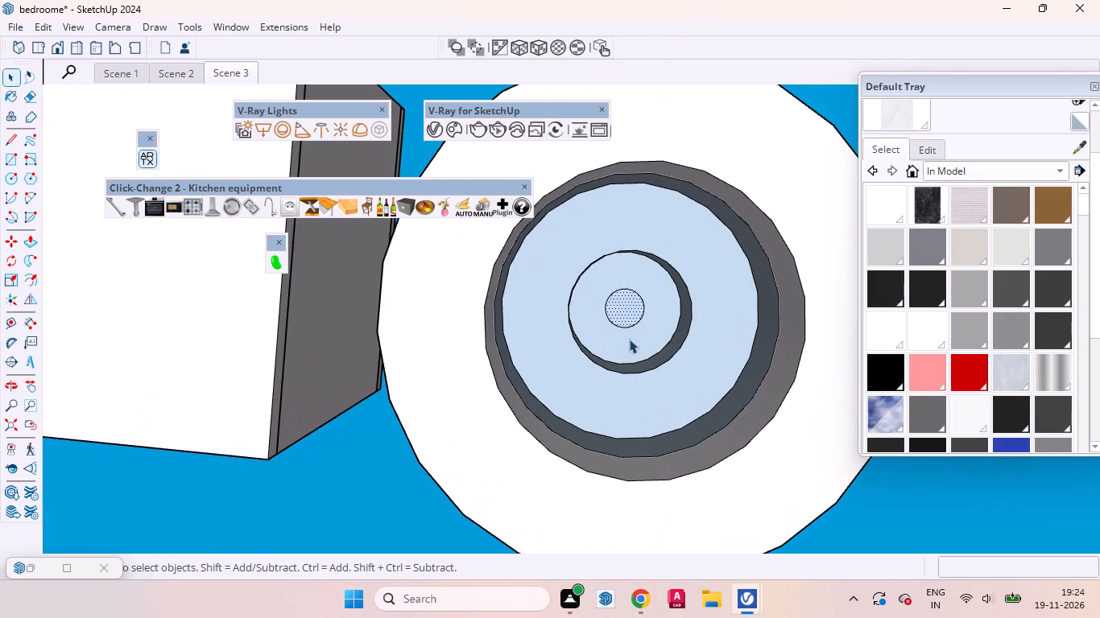
key("p")
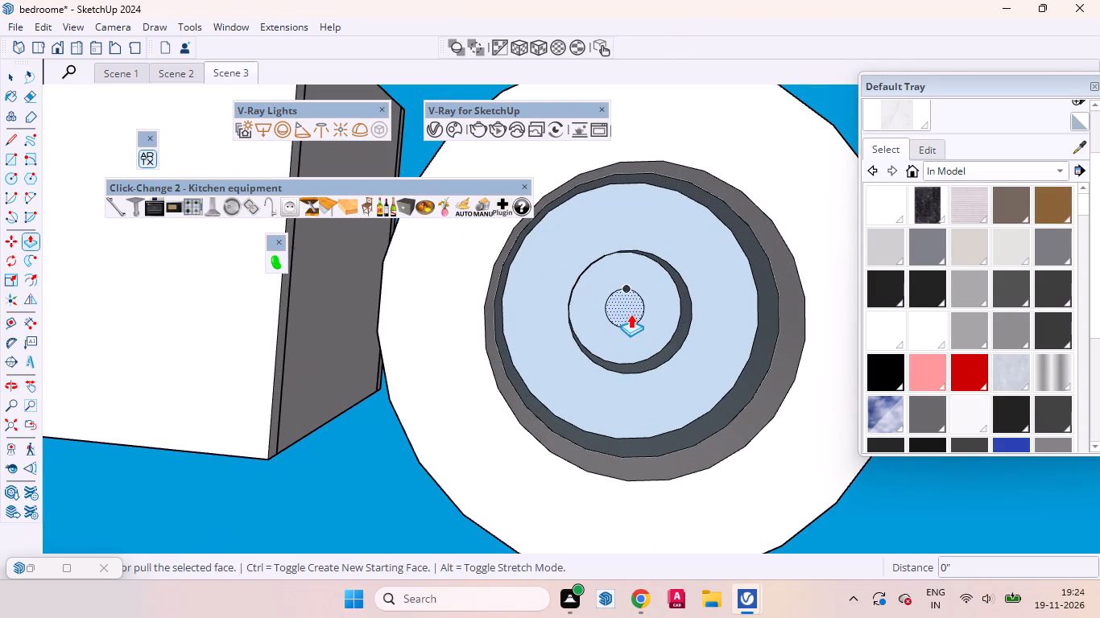
left_click(631, 314)
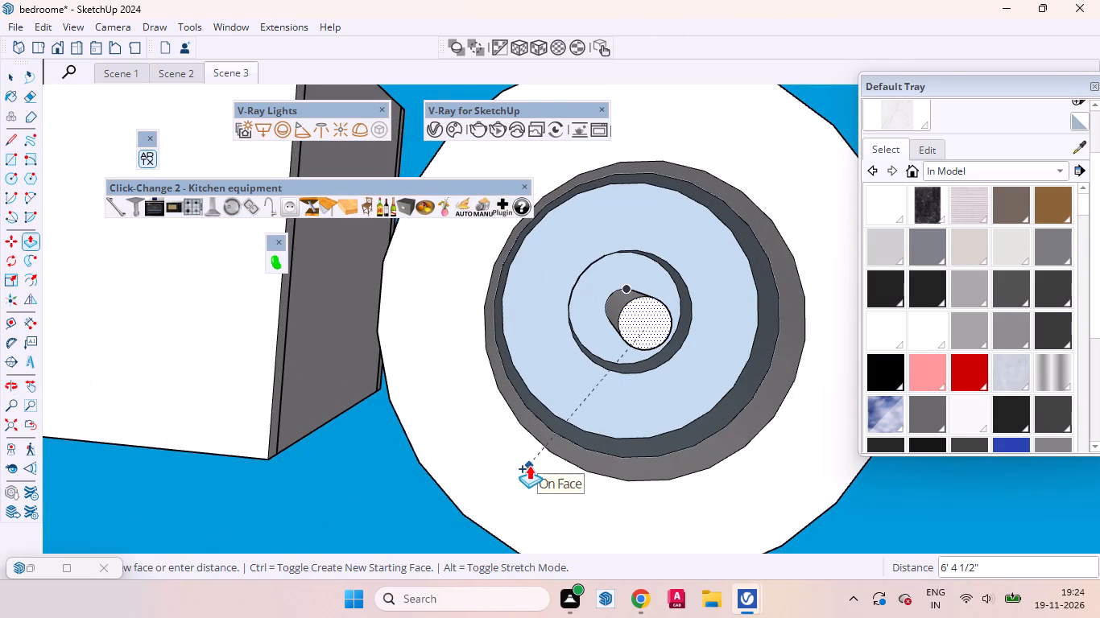
left_click(529, 465)
left_click_drag(640, 404, 679, 344)
key("space")
Examine the central column from below and the stepped form from outside beside the neighbouring rooms.
middle_click_drag(680, 337, 606, 617)
scroll(631, 411, "down", 4)
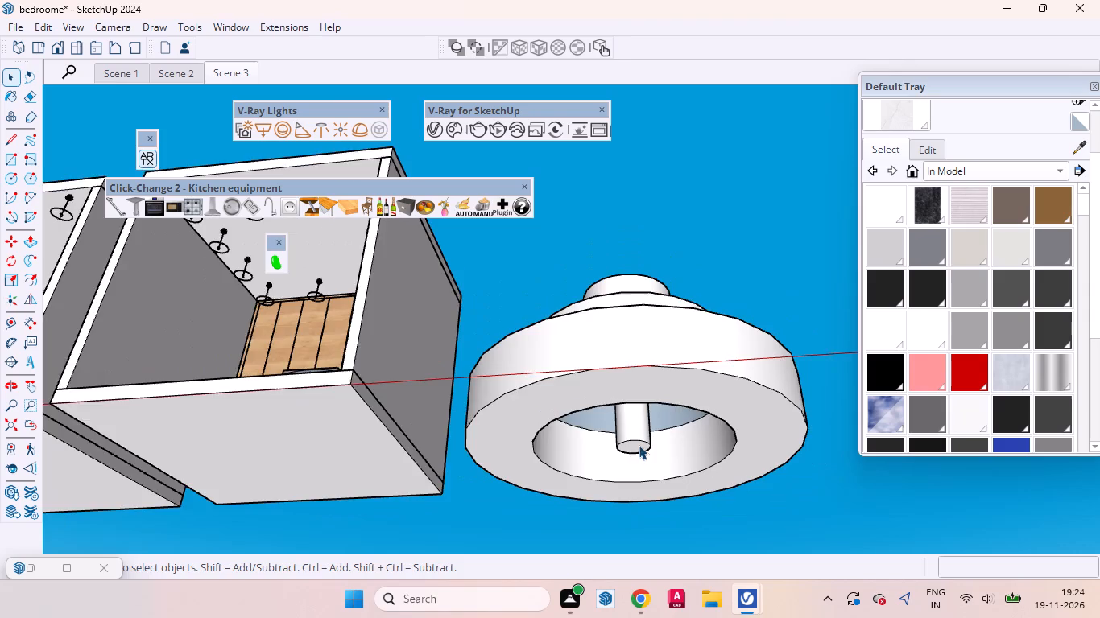
scroll(639, 445, "down", 1)
scroll(639, 445, "up", 1)
scroll(639, 445, "down", 2)
middle_click_drag(658, 403, 643, 617)
scroll(539, 10, "up", 12)
middle_click_drag(639, 421, 643, 508)
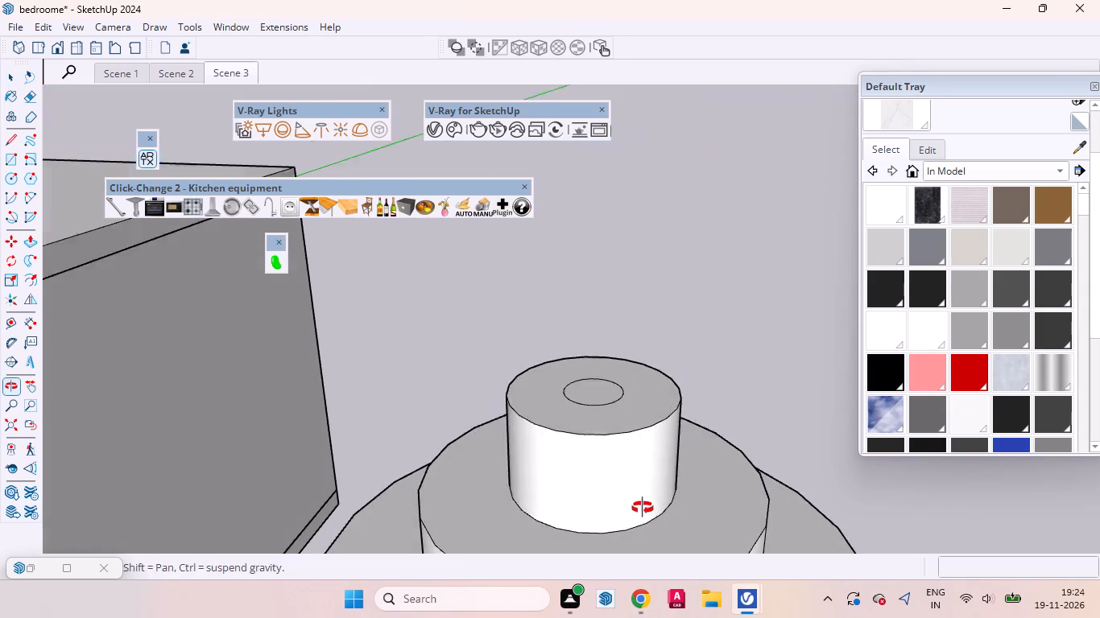
middle_click_drag(643, 508, 644, 515)
scroll(573, 289, "down", 9)
scroll(696, 290, "up", 1)
scroll(696, 290, "down", 2)
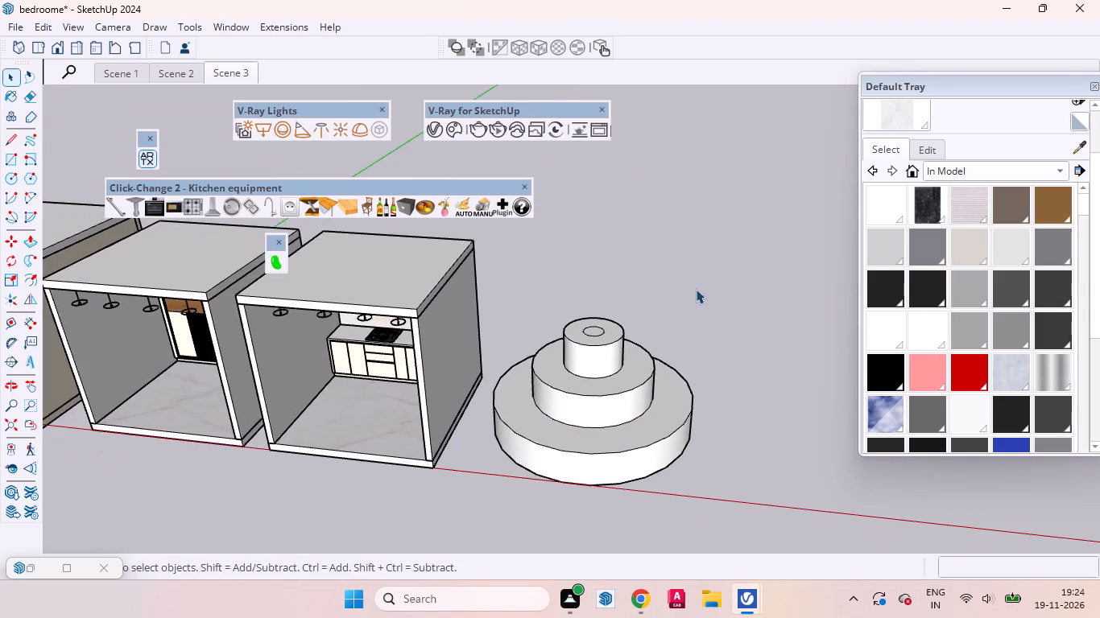
scroll(696, 289, "down", 7)
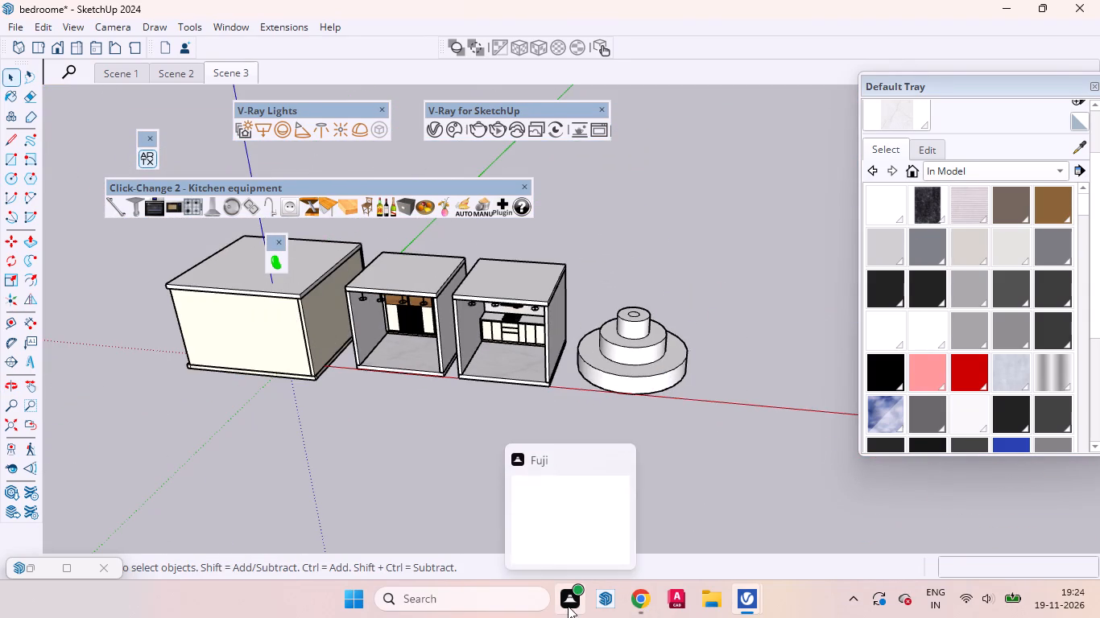
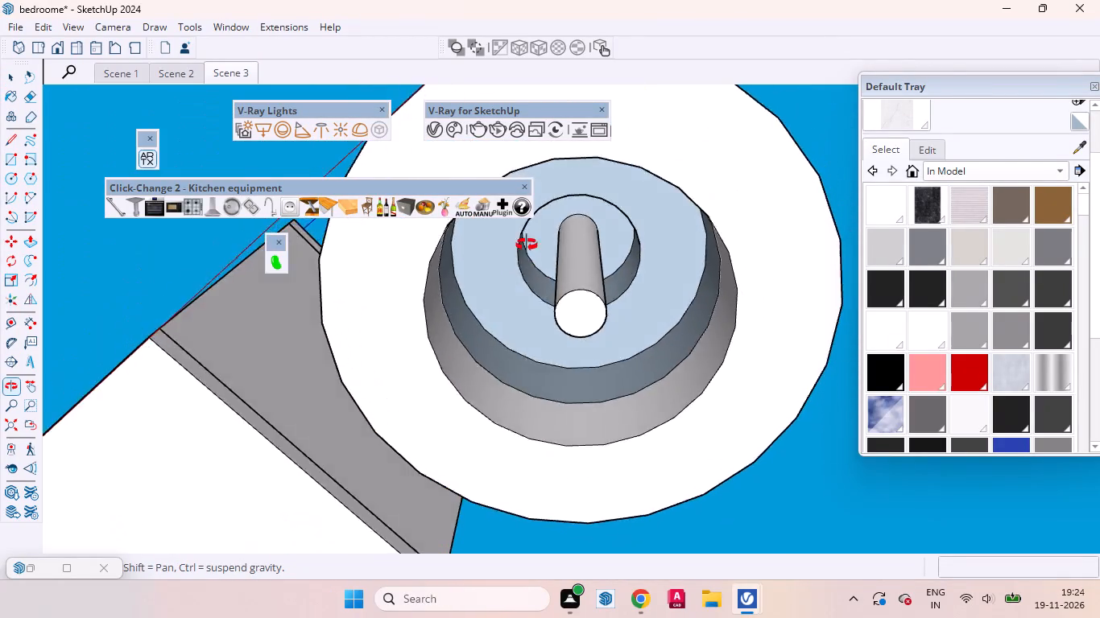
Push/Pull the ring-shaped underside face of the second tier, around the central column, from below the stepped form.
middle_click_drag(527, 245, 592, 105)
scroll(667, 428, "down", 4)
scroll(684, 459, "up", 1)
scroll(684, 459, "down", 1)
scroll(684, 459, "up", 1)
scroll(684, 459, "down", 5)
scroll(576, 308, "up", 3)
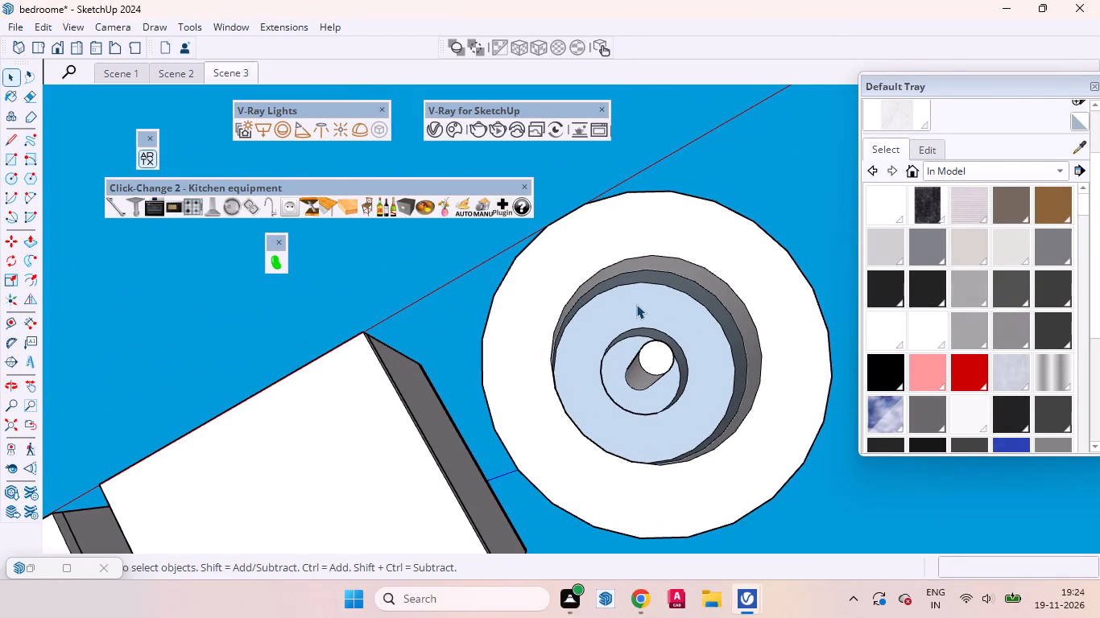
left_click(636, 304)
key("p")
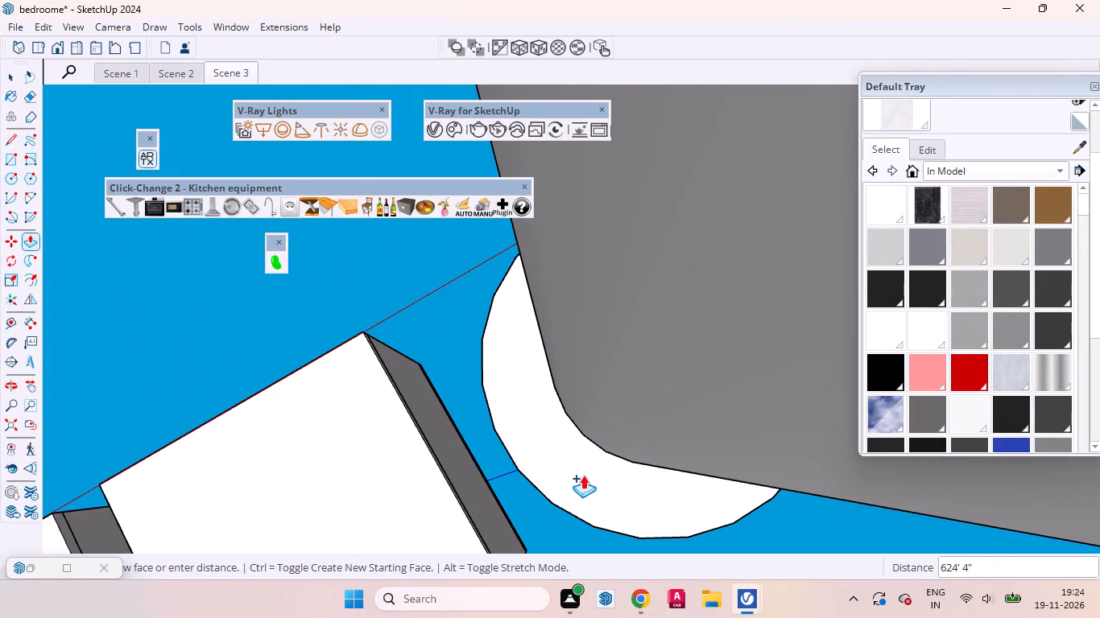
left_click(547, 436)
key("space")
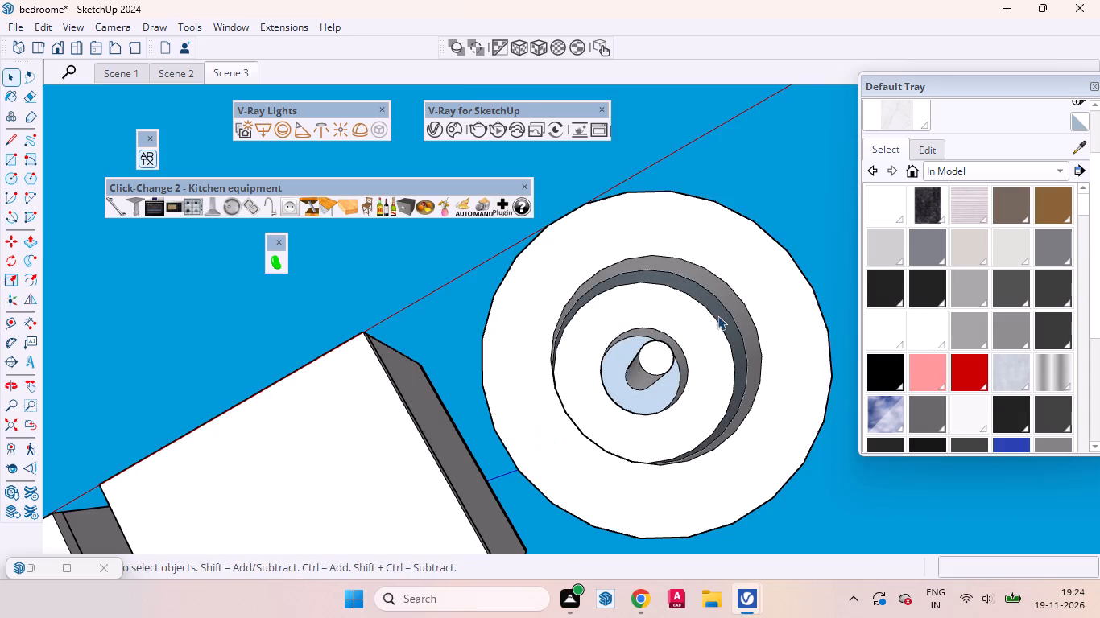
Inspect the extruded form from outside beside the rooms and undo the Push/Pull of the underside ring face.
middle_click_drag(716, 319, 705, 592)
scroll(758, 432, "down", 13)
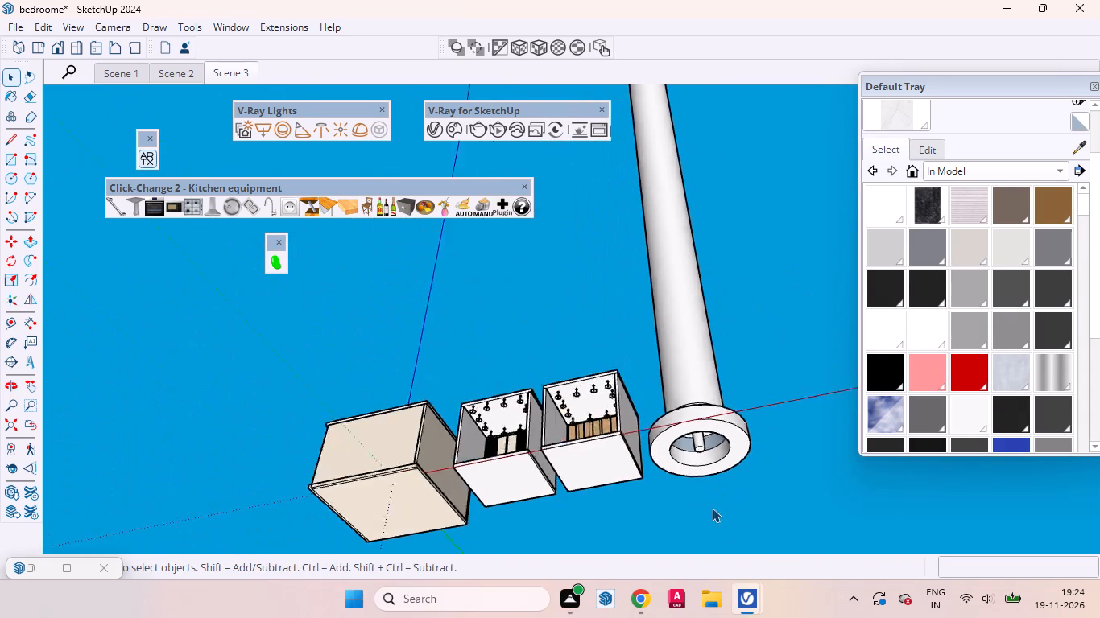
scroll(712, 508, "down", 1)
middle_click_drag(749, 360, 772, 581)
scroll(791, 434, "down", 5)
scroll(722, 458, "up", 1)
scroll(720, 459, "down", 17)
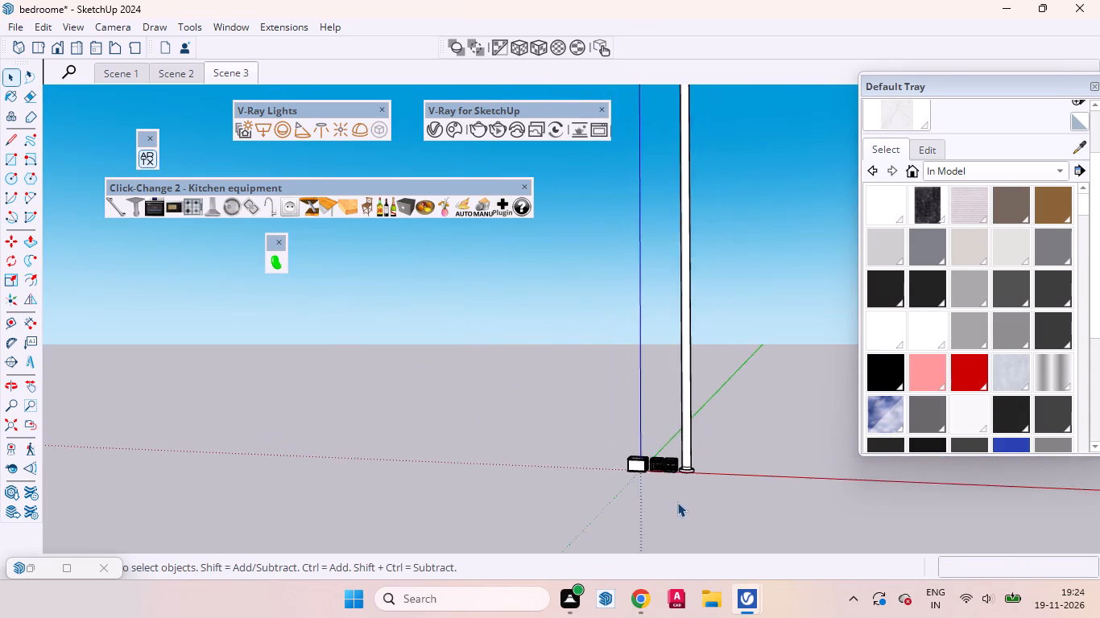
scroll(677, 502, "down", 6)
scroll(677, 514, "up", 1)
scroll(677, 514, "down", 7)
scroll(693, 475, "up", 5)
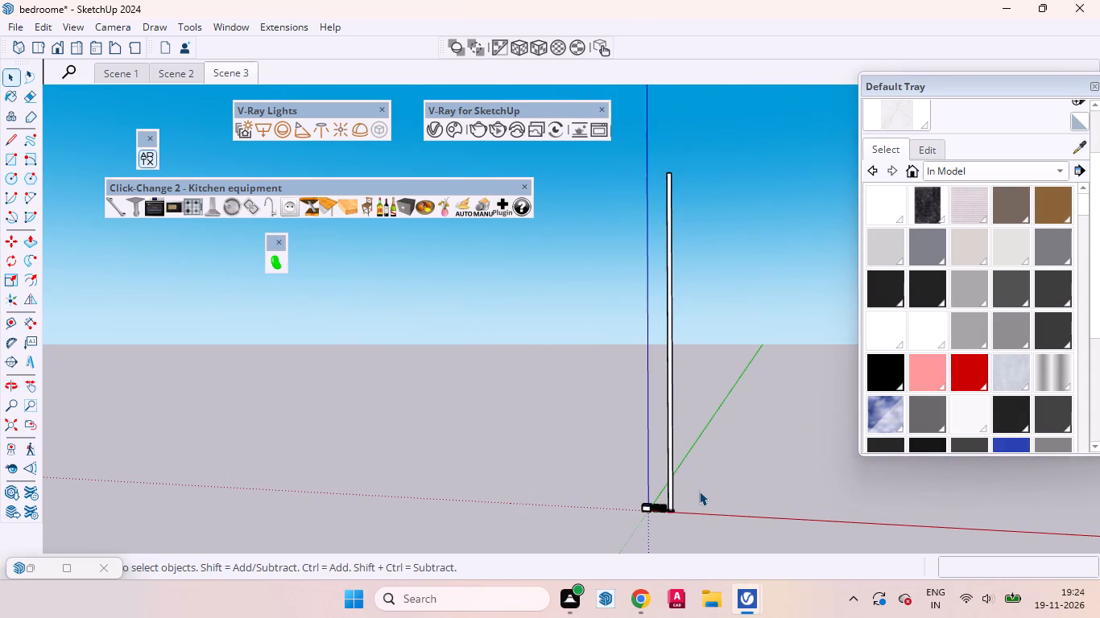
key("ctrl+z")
Inspect the stepped form beside the kitchen from outside and recall the Scene 3 view.
scroll(677, 505, "up", 14)
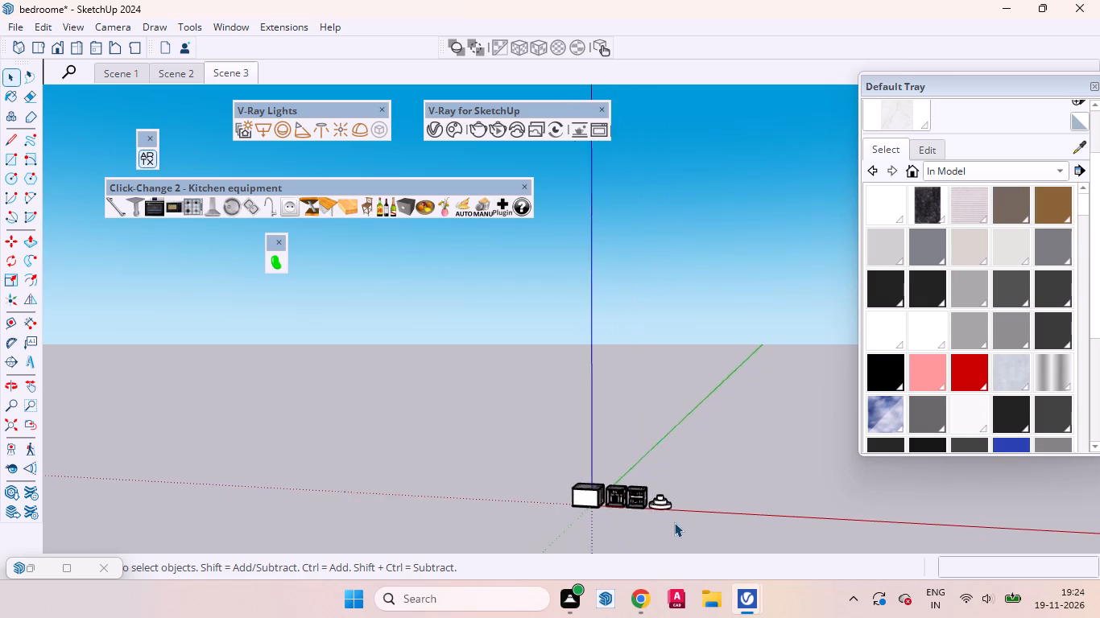
scroll(674, 522, "up", 20)
scroll(674, 522, "up", 3)
scroll(523, 498, "down", 4)
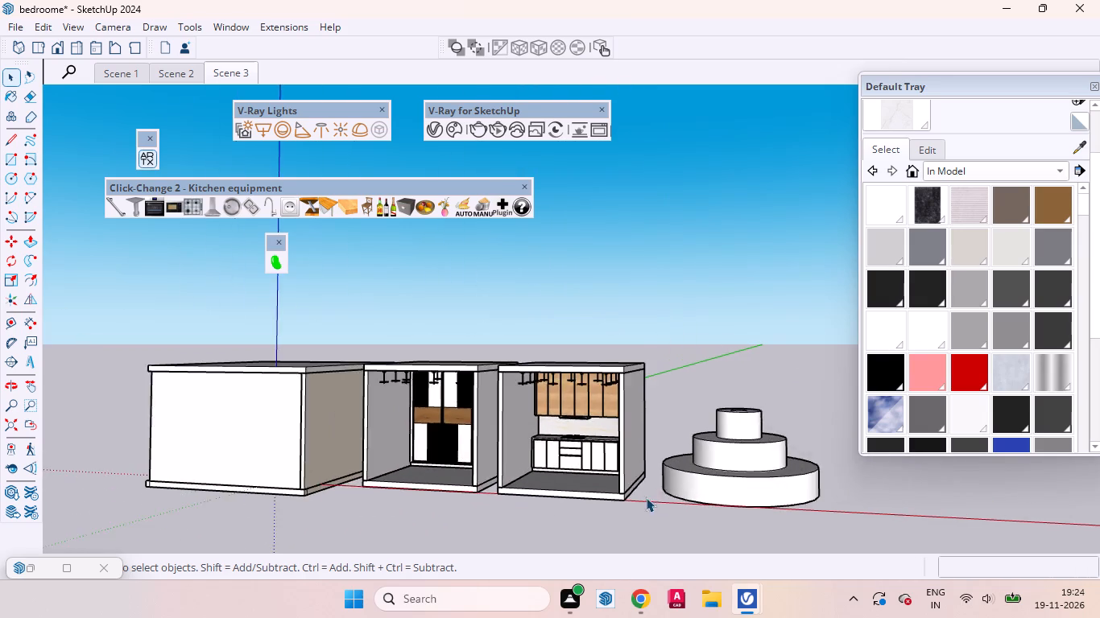
scroll(703, 481, "up", 4)
left_click(235, 76)
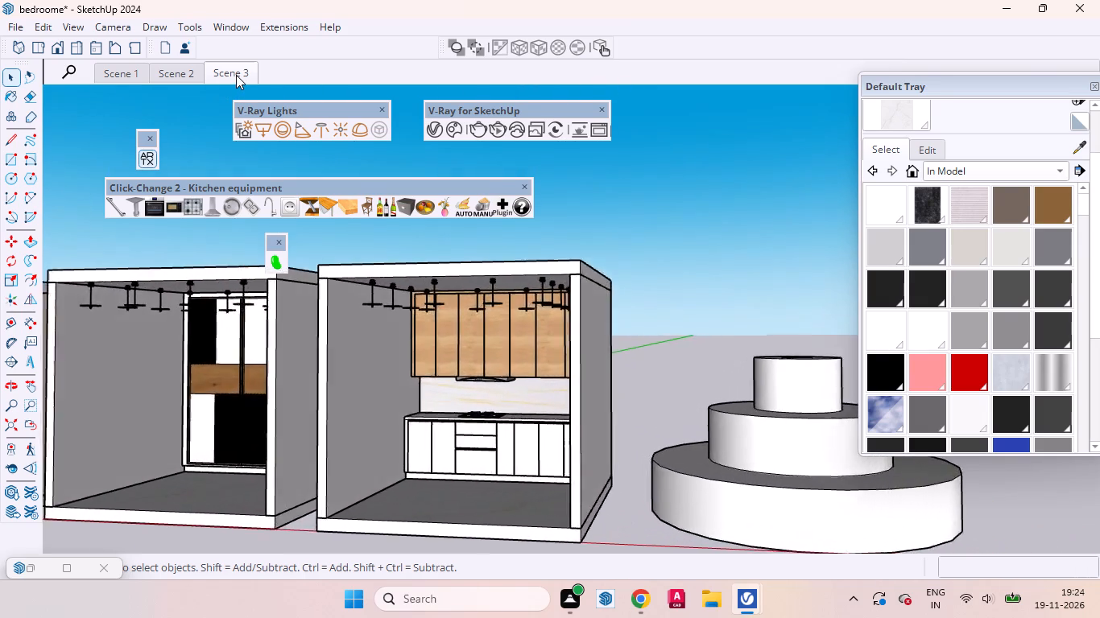
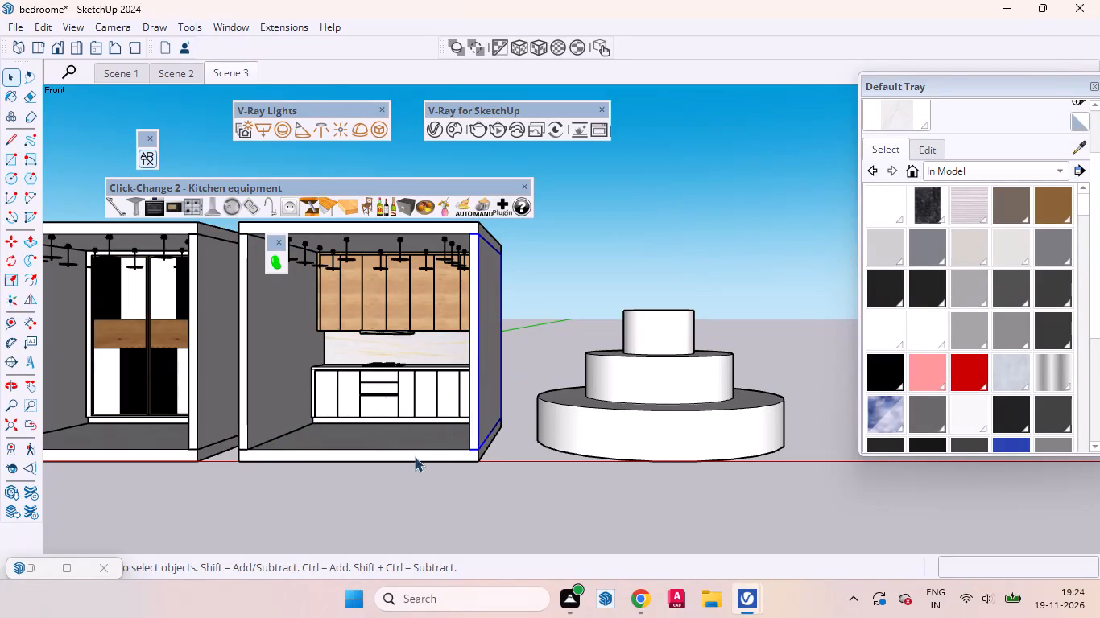
Inspect the kitchen room's floor and ceiling slabs and its pendant lights from the front and from below.
left_click(413, 449)
scroll(469, 477, "down", 3)
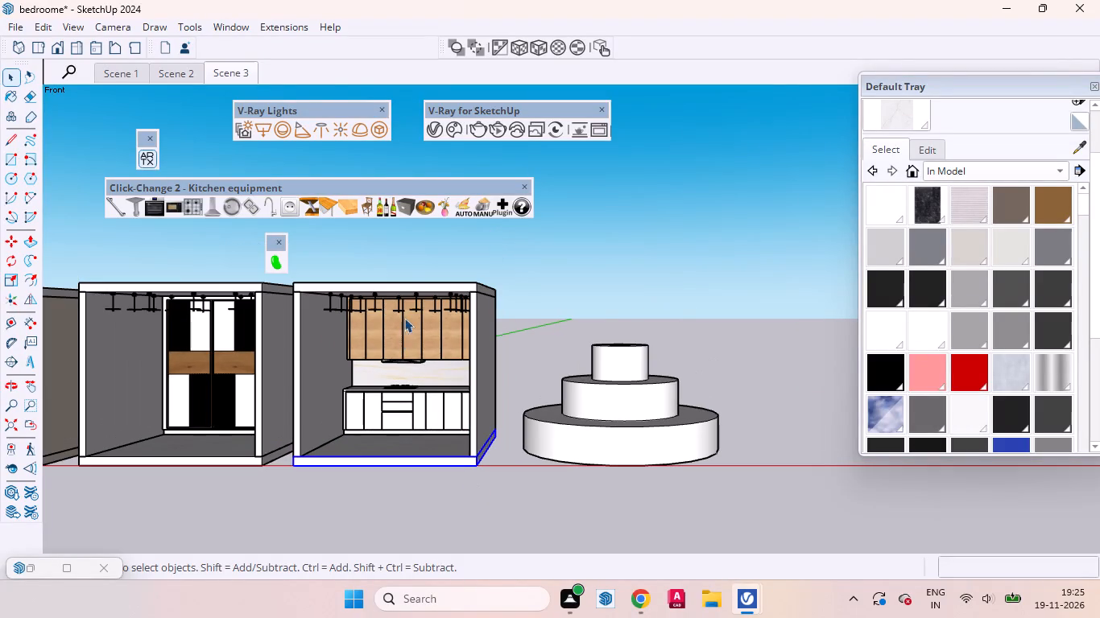
left_click(392, 278)
left_click(394, 286)
left_click(530, 296)
middle_click_drag(422, 330, 446, 315)
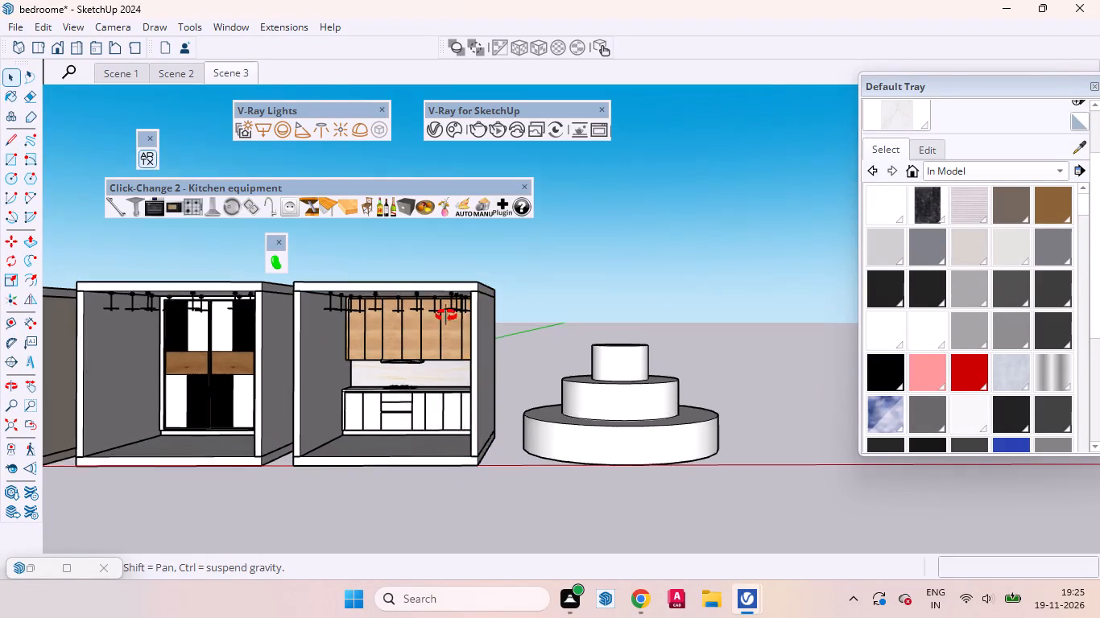
middle_click_drag(446, 315, 522, 217)
scroll(363, 252, "up", 6)
left_click(420, 270)
scroll(287, 385, "down", 1)
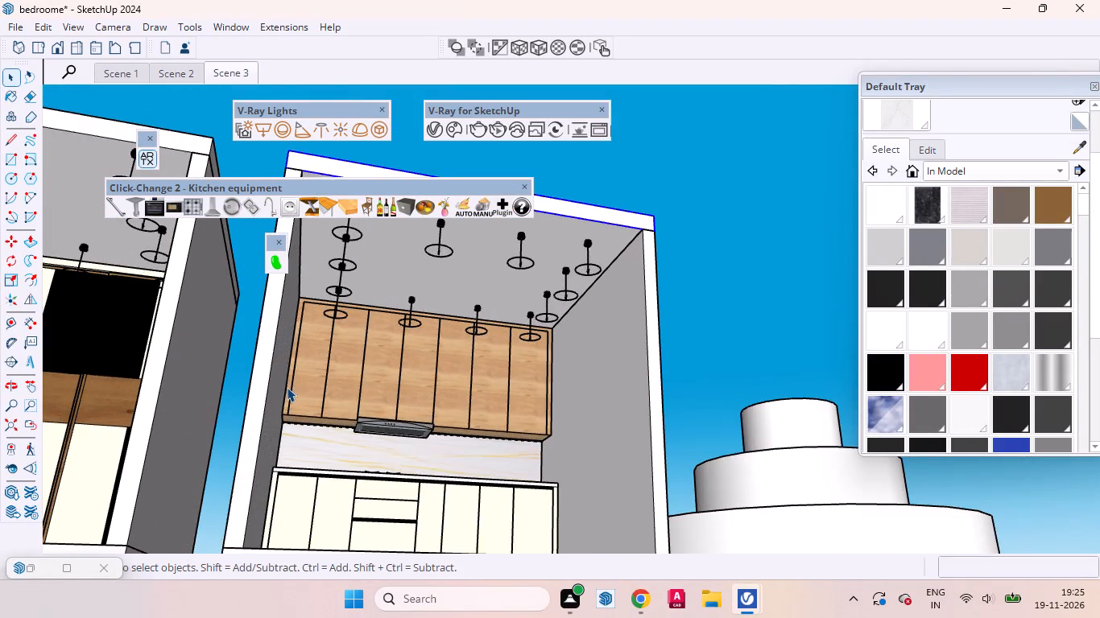
scroll(287, 387, "up", 1)
scroll(287, 387, "down", 5)
middle_click_drag(513, 349, 341, 427)
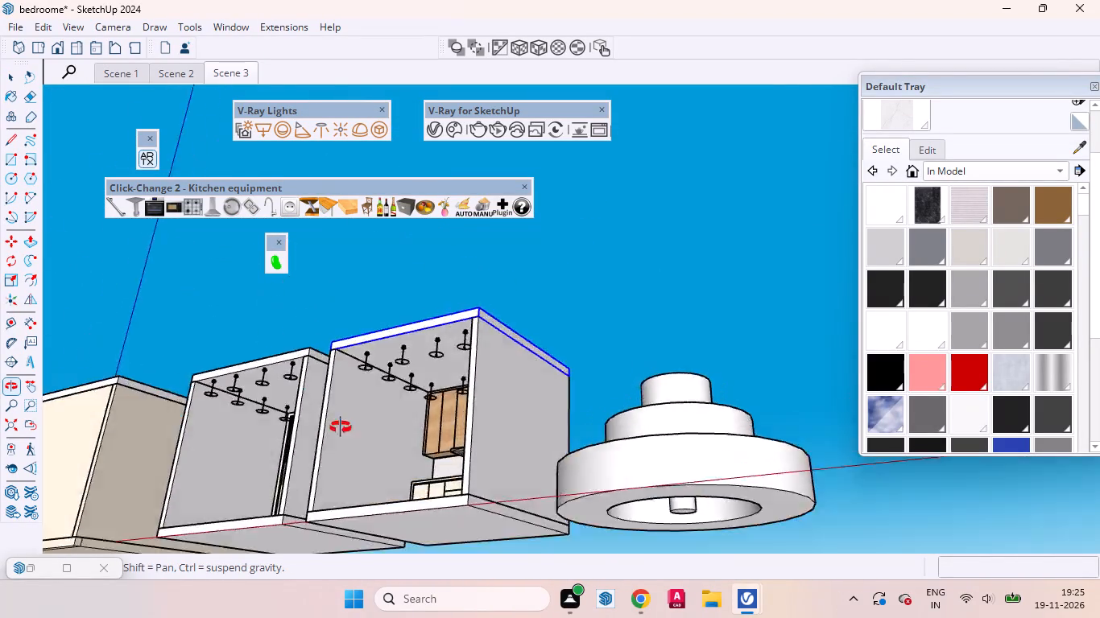
middle_click_drag(341, 427, 399, 463)
Examine the side faces of the three tiers of the stepped circular form beside the kitchen.
left_click(655, 449)
left_click(644, 409)
left_click(664, 484)
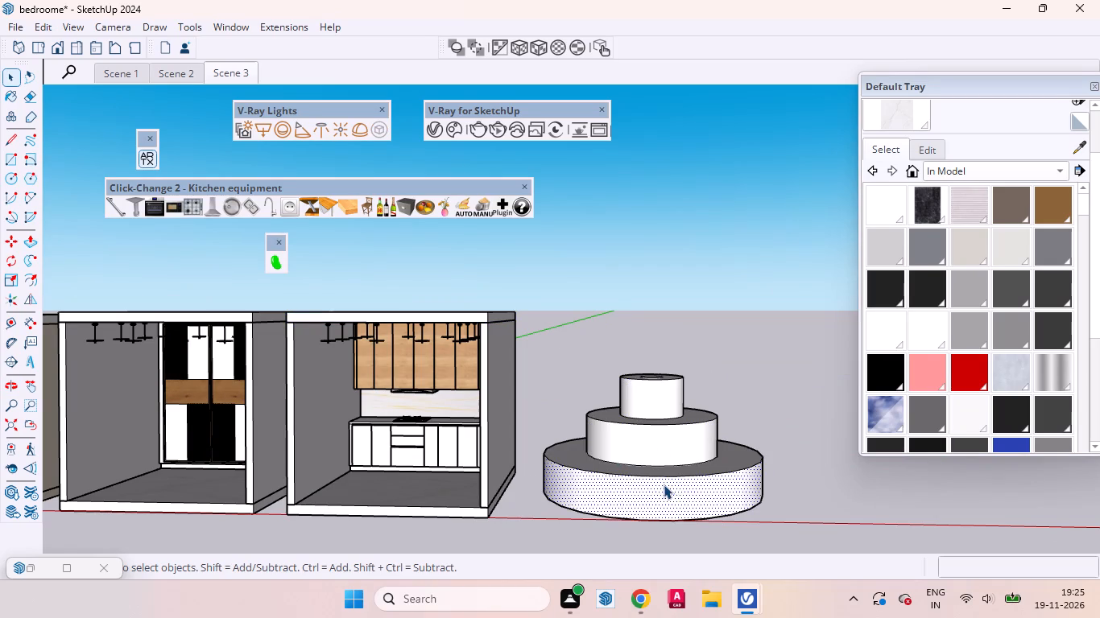
left_click(666, 467)
left_click(656, 447)
left_click(650, 397)
left_click(663, 447)
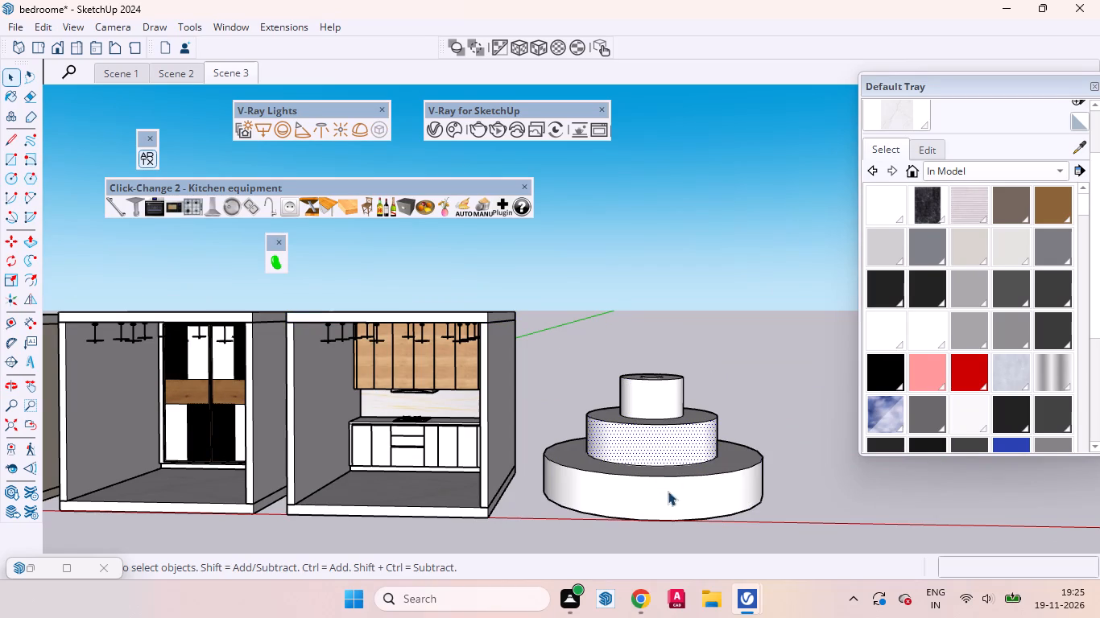
left_click(668, 491)
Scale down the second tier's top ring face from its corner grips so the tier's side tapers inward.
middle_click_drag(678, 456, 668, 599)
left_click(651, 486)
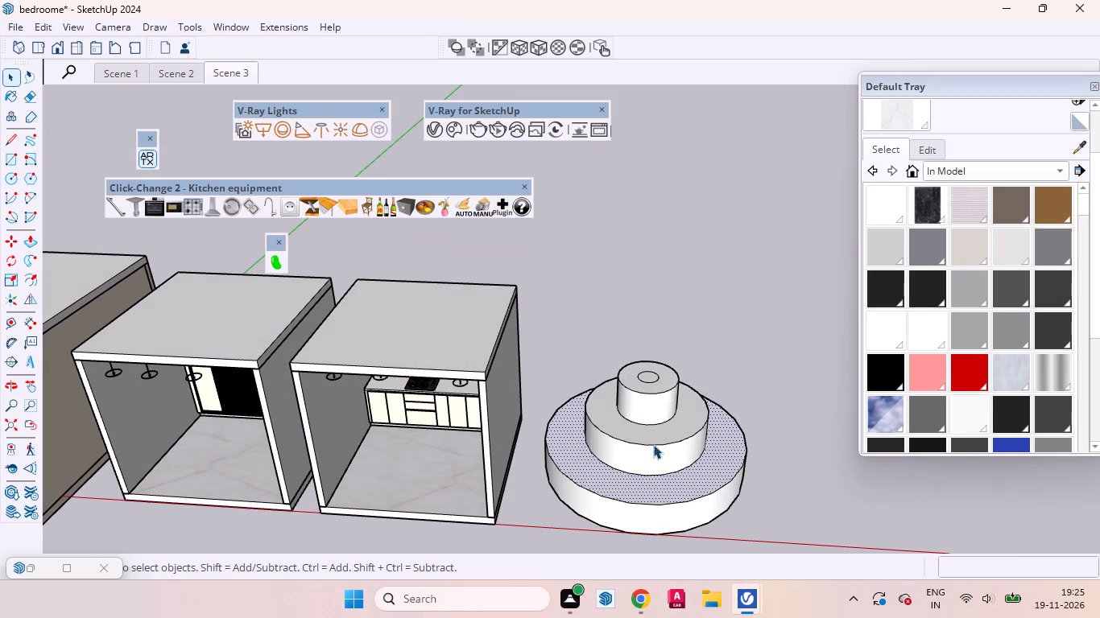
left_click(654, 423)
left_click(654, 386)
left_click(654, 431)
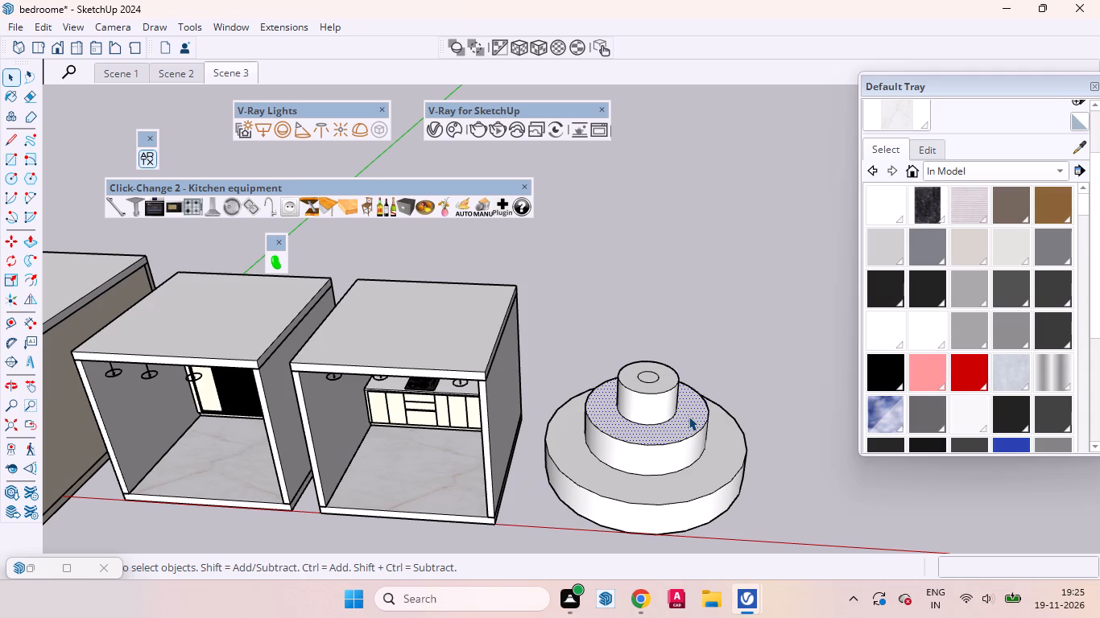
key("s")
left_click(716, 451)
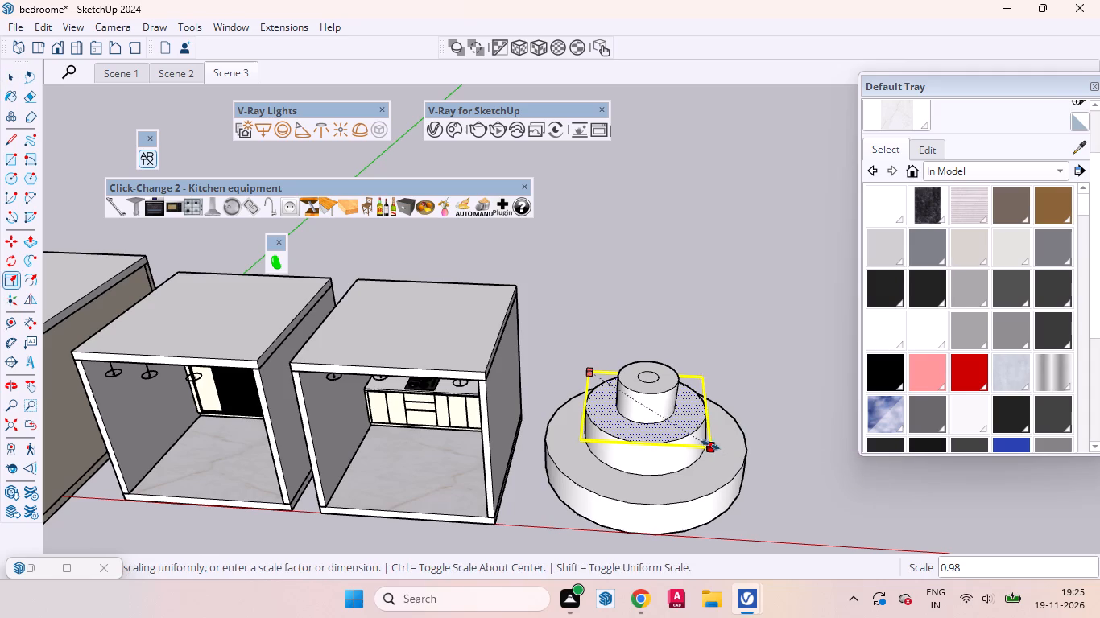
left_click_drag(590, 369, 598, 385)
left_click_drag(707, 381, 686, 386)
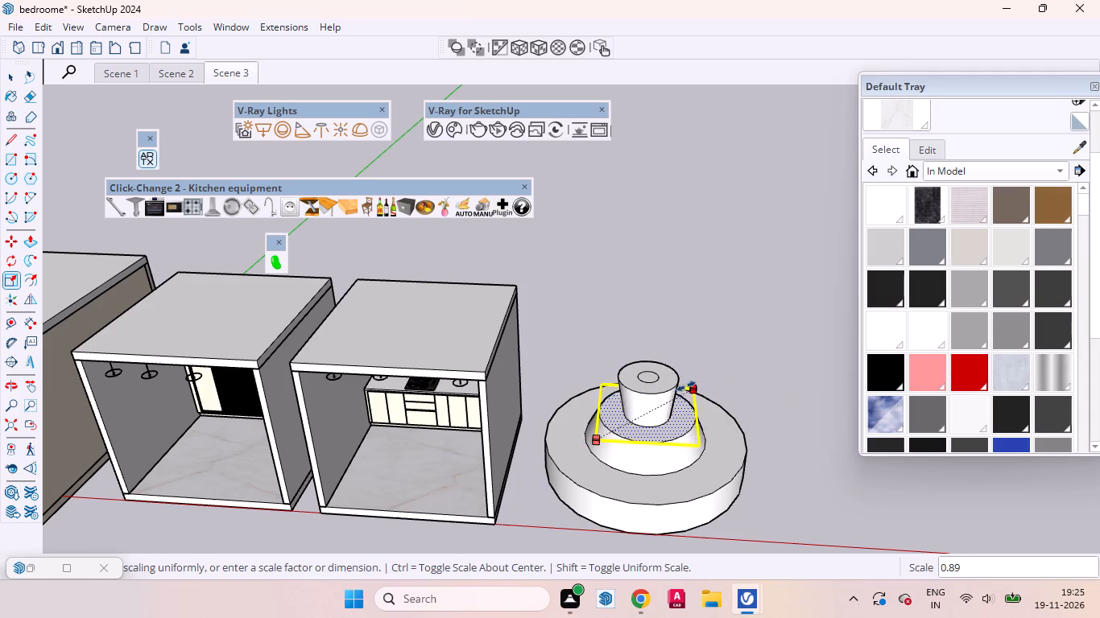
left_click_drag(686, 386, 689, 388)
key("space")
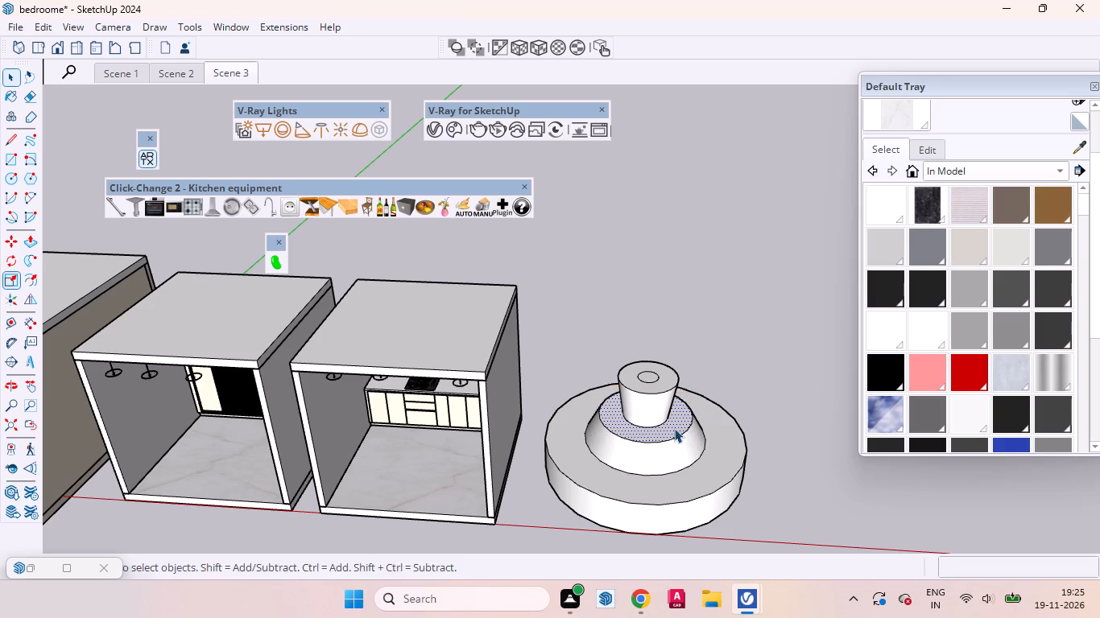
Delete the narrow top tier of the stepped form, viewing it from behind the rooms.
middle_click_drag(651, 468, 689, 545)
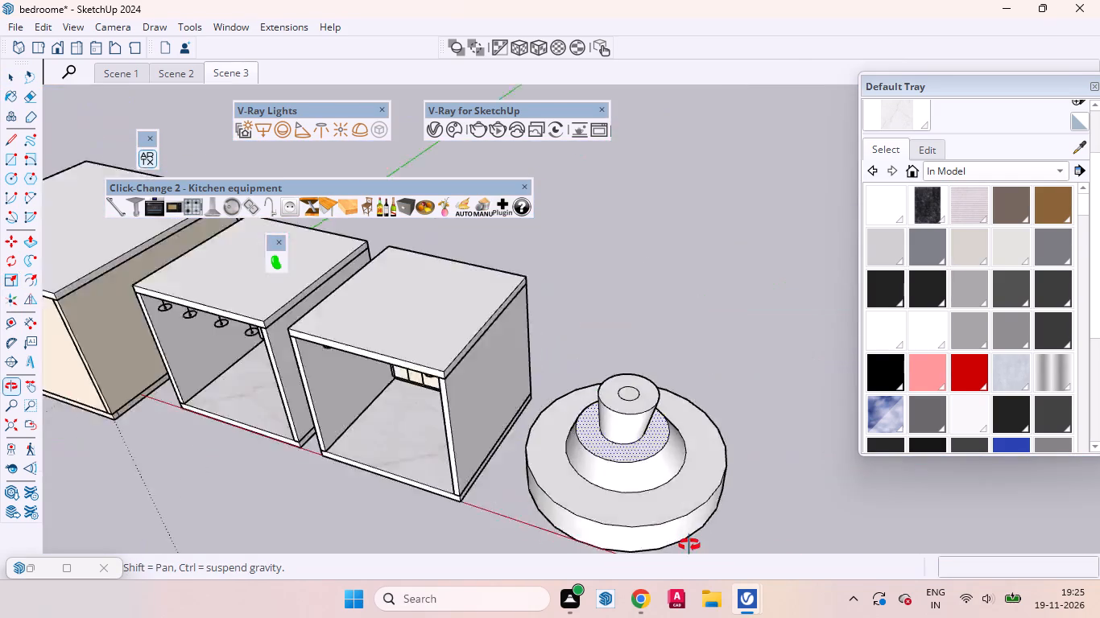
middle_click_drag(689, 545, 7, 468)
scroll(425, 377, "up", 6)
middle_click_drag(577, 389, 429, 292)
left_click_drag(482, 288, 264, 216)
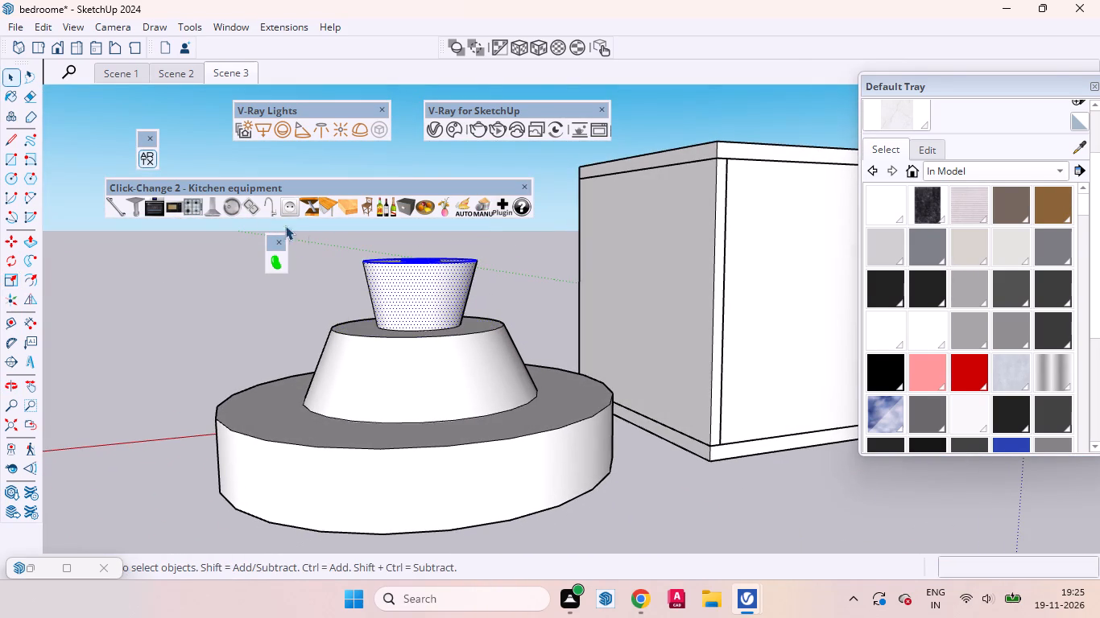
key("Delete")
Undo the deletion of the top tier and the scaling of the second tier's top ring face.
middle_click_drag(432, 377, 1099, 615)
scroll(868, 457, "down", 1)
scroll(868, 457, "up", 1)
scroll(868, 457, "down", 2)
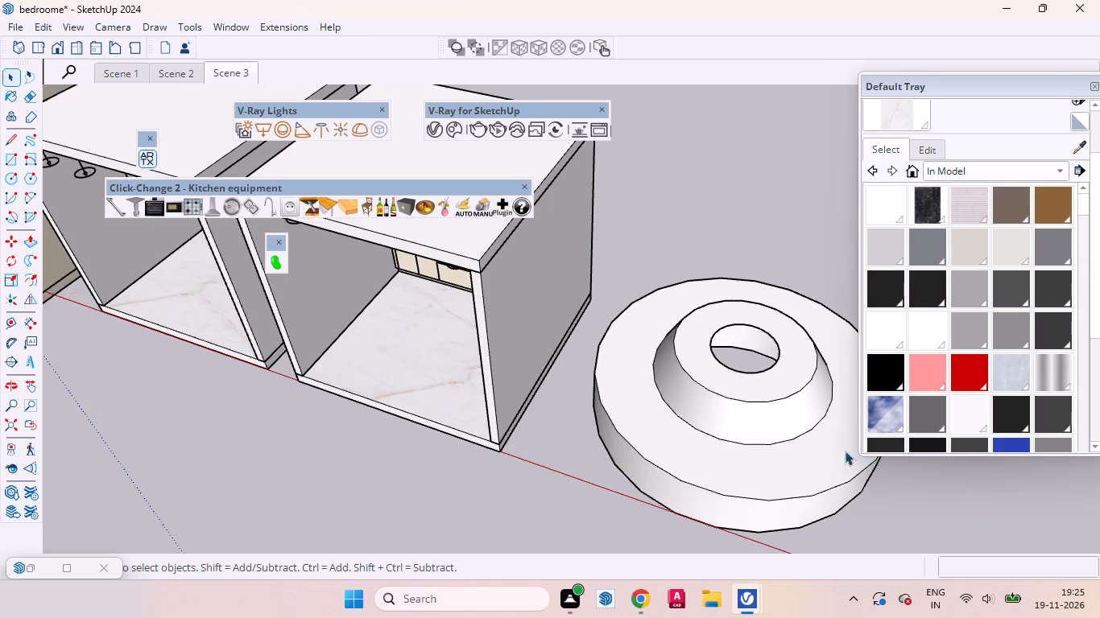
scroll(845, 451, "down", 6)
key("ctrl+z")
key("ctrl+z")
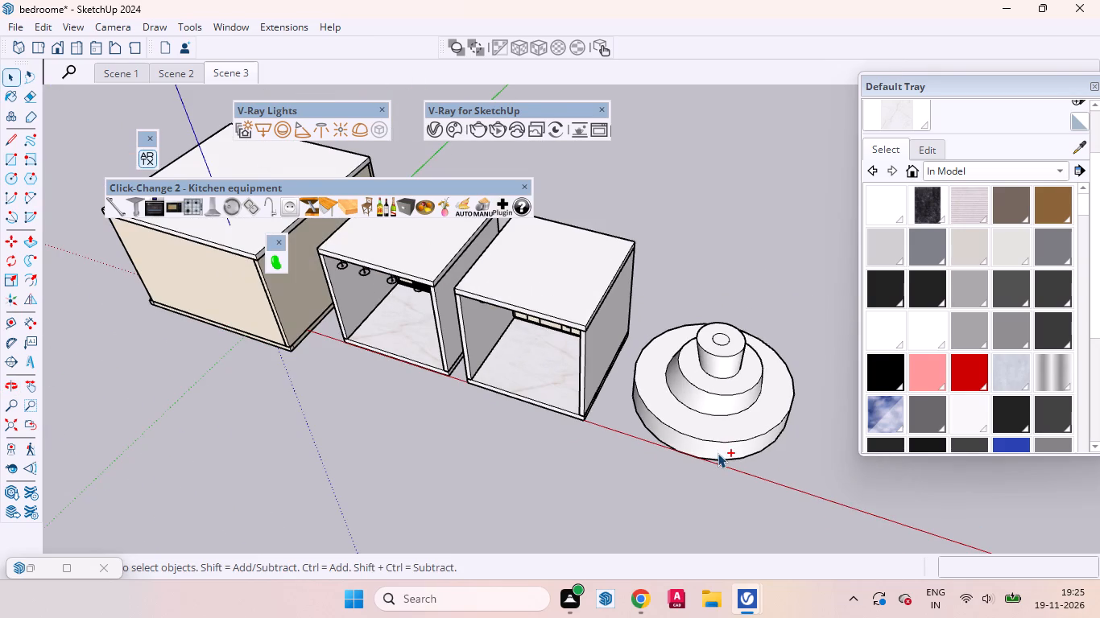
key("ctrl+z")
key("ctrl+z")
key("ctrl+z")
Undo further back through the earlier edits to the central column inside the stepped form's top tier.
key("z")
key("z")
key("z")
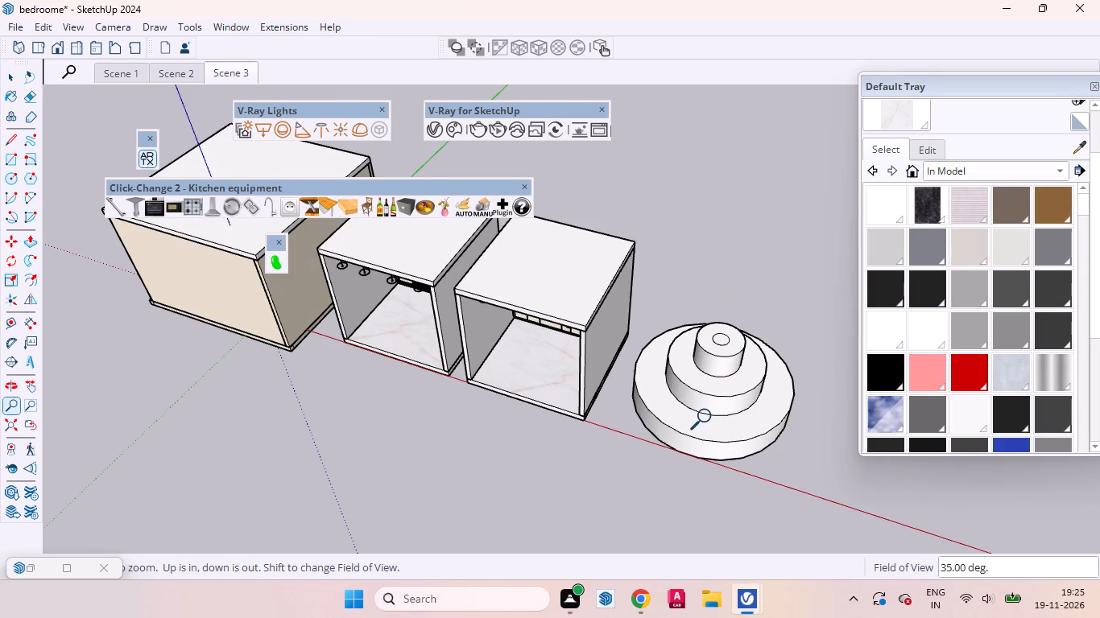
key("ctrl+z")
type("zz")
key("ctrl+z")
key("z")
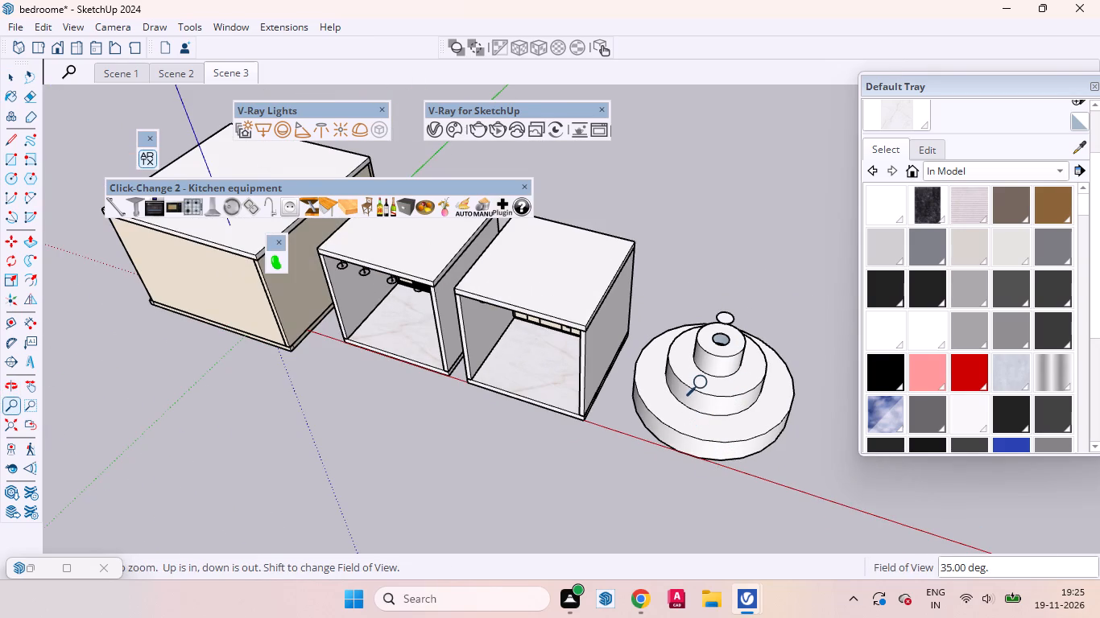
key("z")
key("ctrl+z")
key("z")
key("z")
key("ctrl+z")
key("z")
key("ctrl+z")
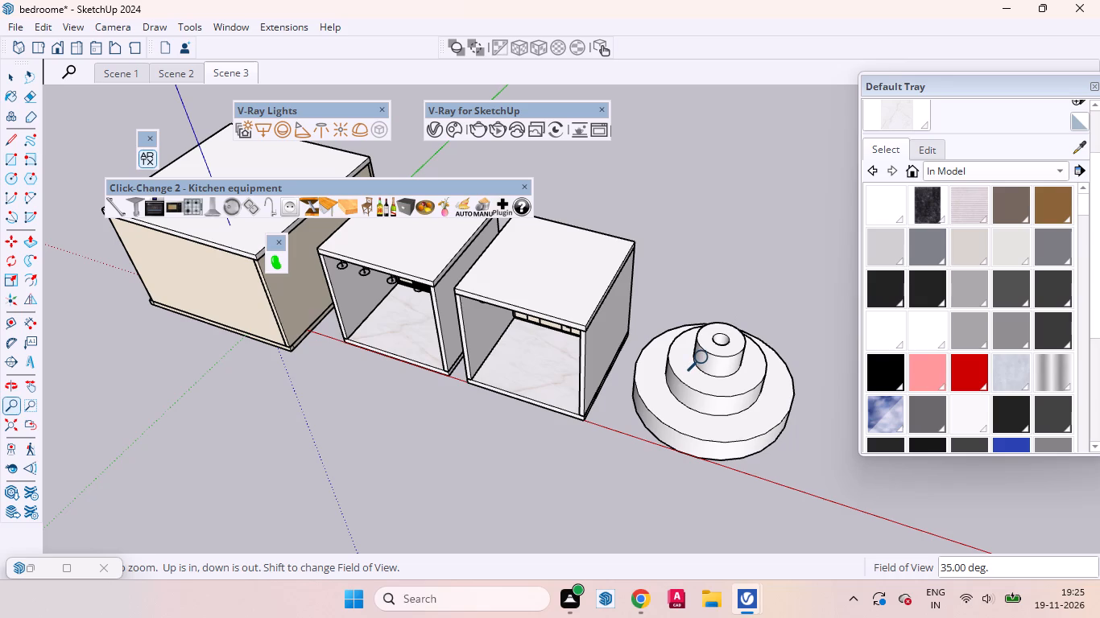
key("ctrl+z")
key("z")
key("space")
Inspect the stepped form's central hole from above and its tiers from the front beside the rooms.
scroll(734, 337, "up", 8)
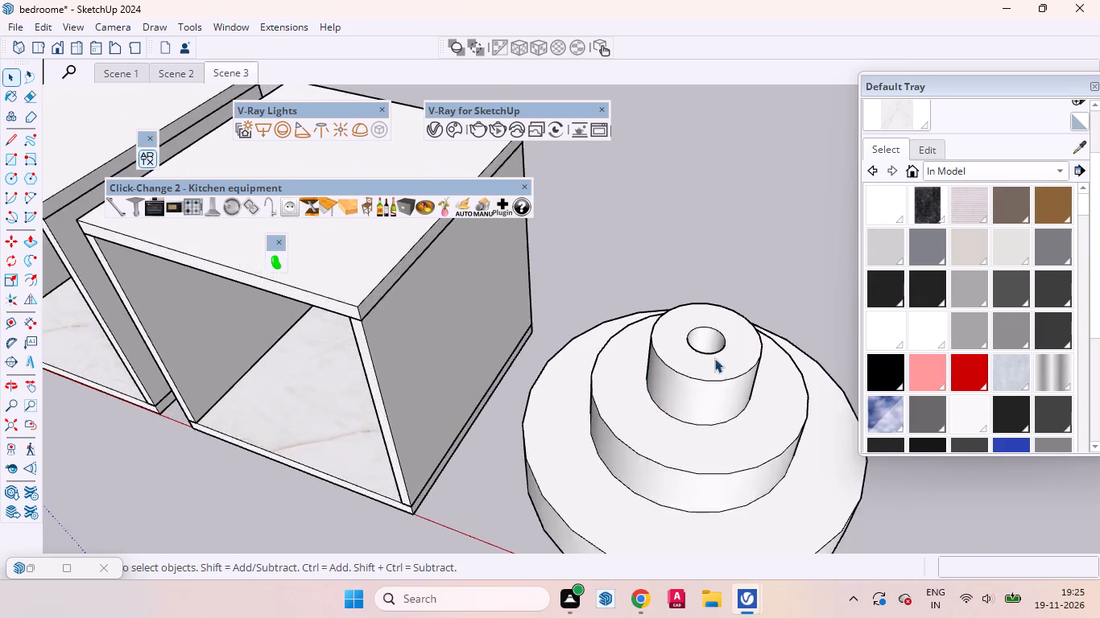
middle_click_drag(709, 369, 507, 608)
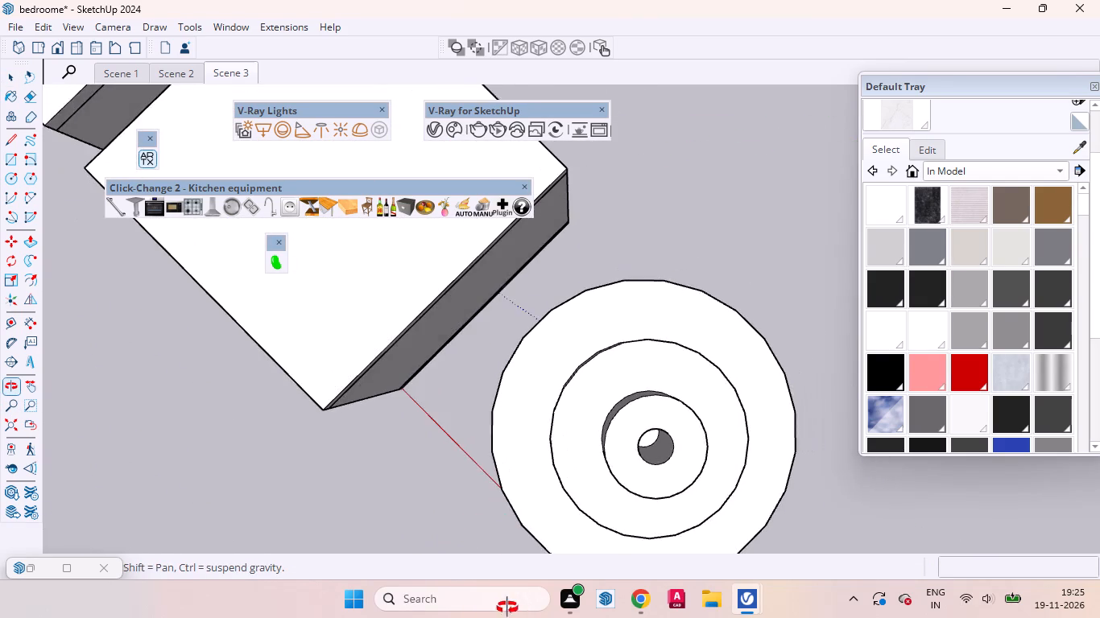
middle_click_drag(507, 608, 508, 602)
scroll(673, 389, "up", 3)
scroll(660, 371, "down", 6)
middle_click_drag(659, 416, 856, 66)
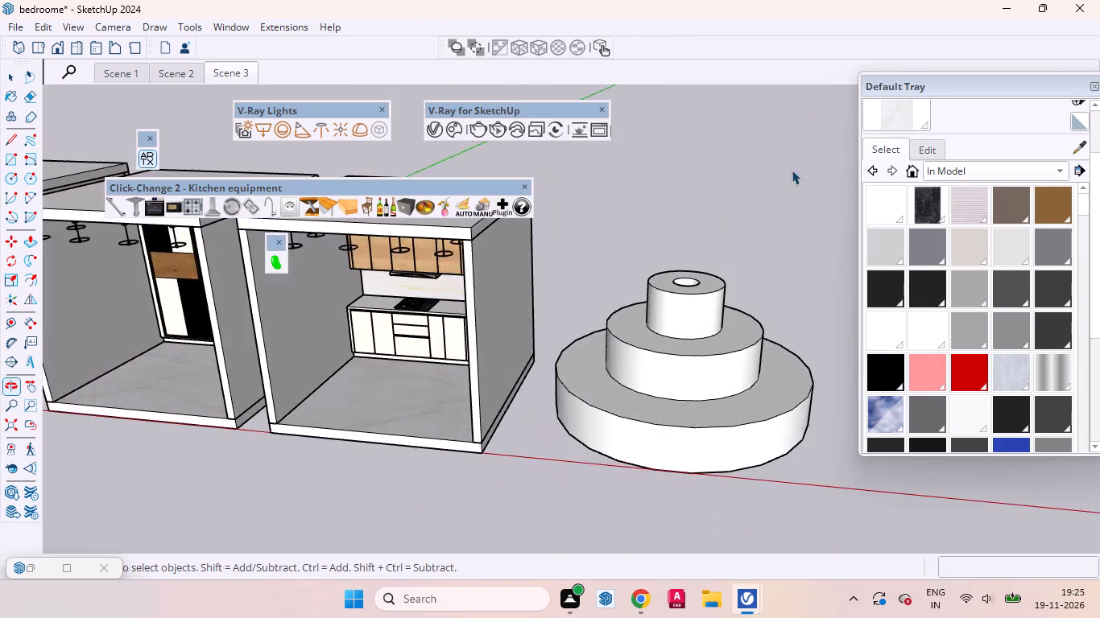
scroll(732, 263, "down", 8)
middle_click_drag(696, 370, 717, 315)
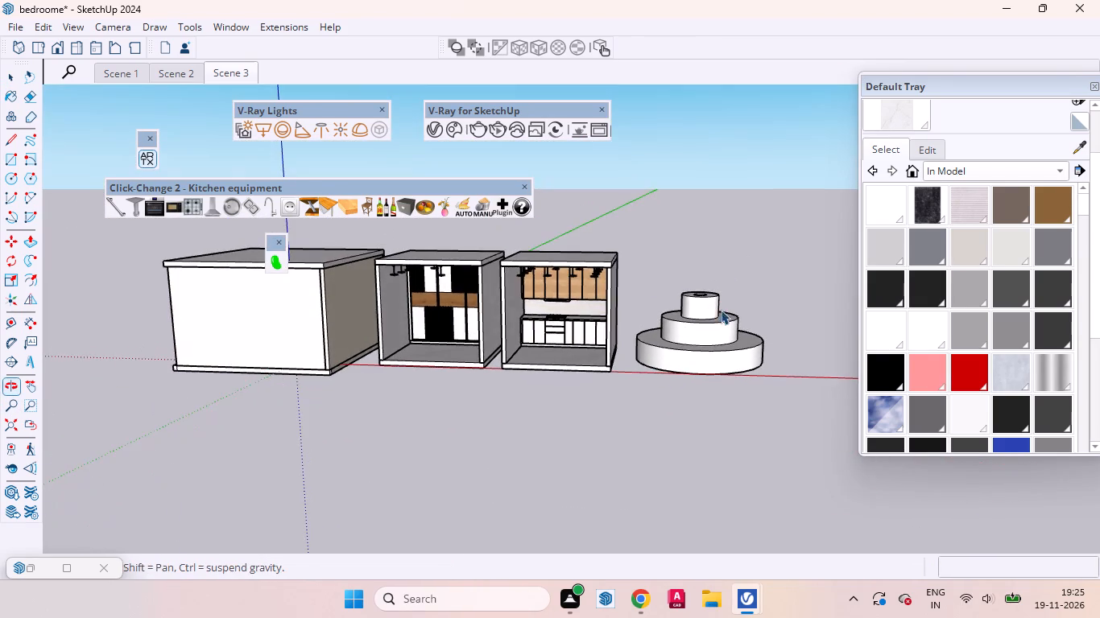
scroll(698, 353, "up", 2)
middle_click_drag(693, 393, 742, 340)
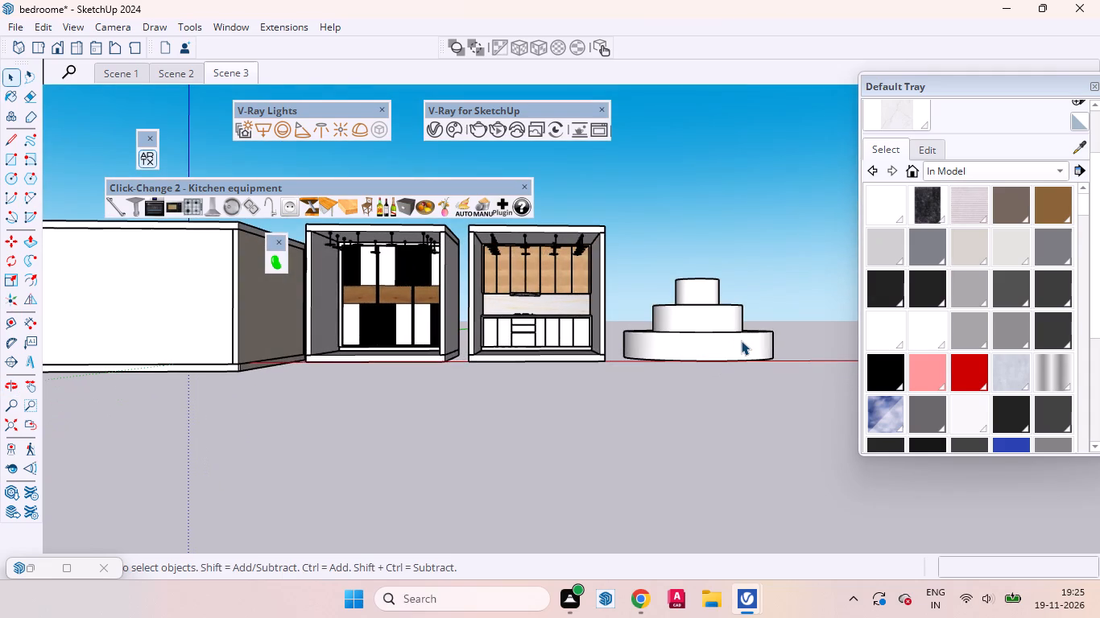
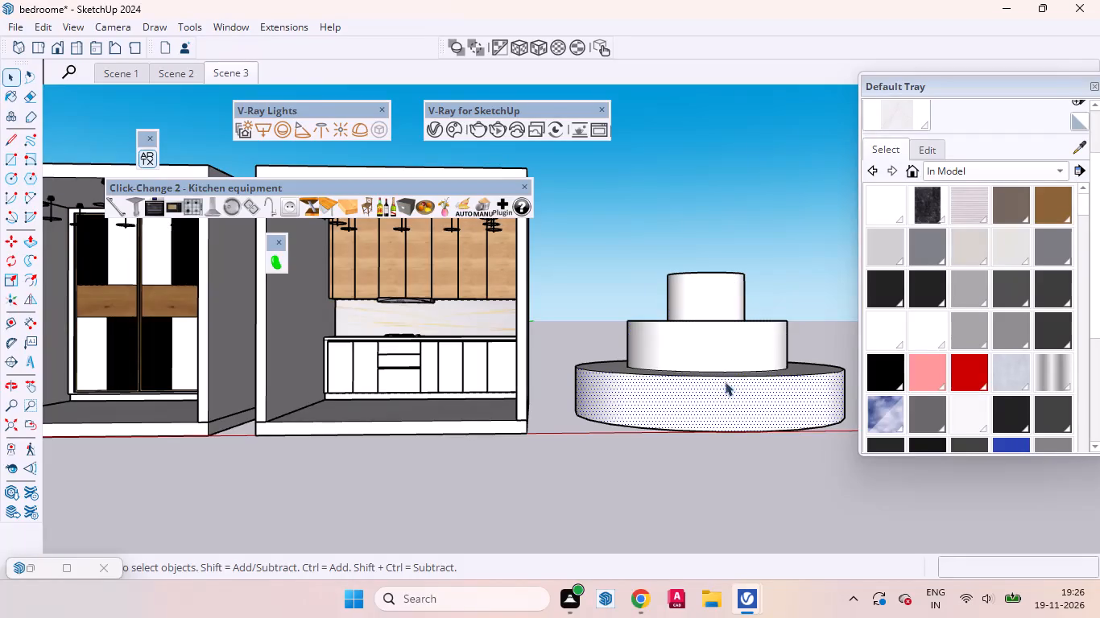
Examine the side and top faces of the stepped form's three tiers and its central hole, from the front and from above.
left_click(720, 354)
left_click(722, 294)
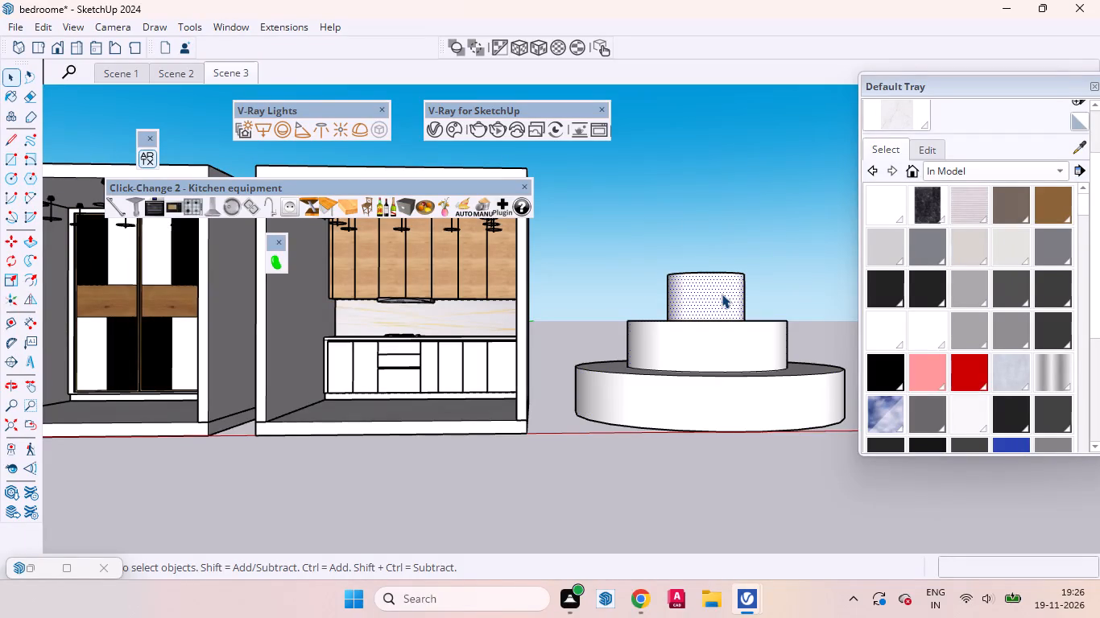
scroll(722, 294, "up", 1)
middle_click_drag(722, 294, 374, 604)
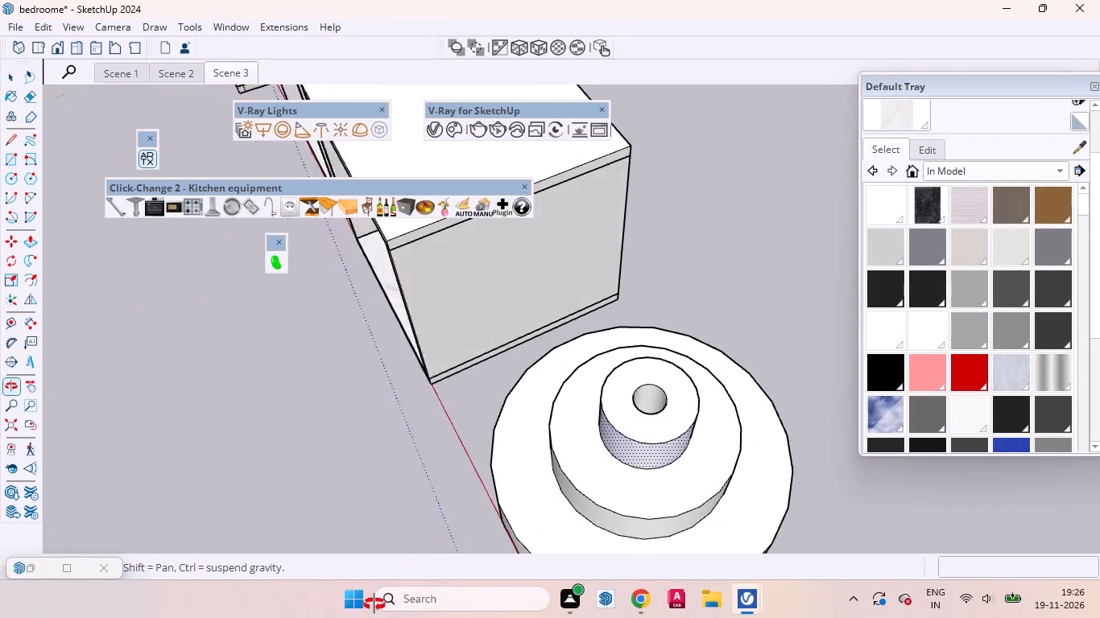
middle_click_drag(374, 604, 371, 602)
scroll(514, 478, "up", 3)
left_click(684, 387)
scroll(670, 339, "down", 2)
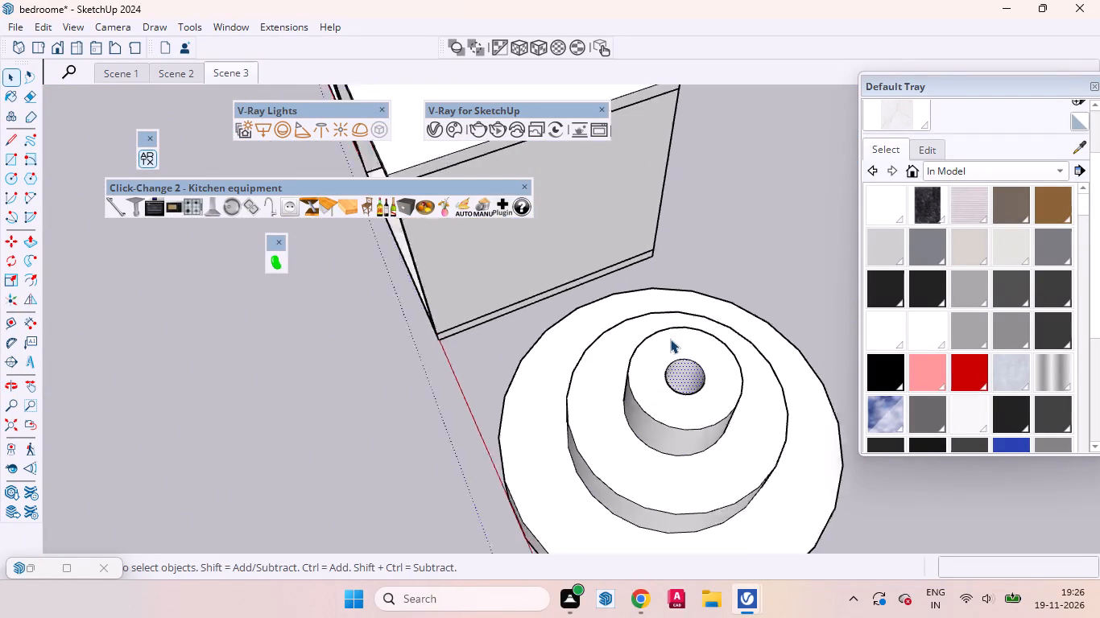
scroll(670, 339, "down", 6)
left_click(684, 456)
left_click(682, 450)
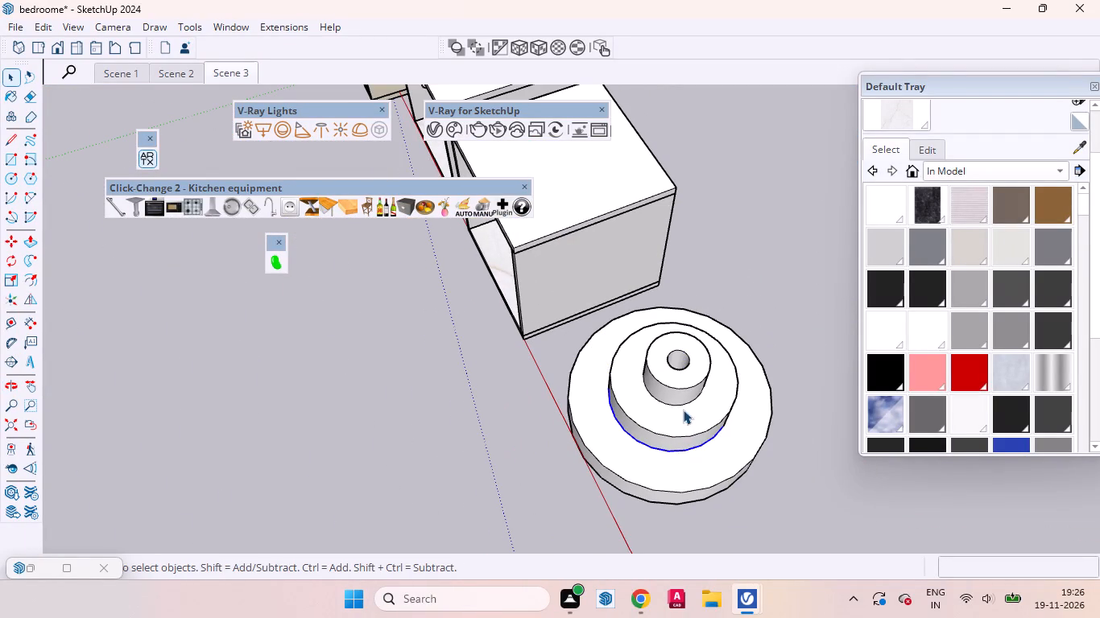
left_click(683, 410)
left_click(683, 443)
left_click(679, 384)
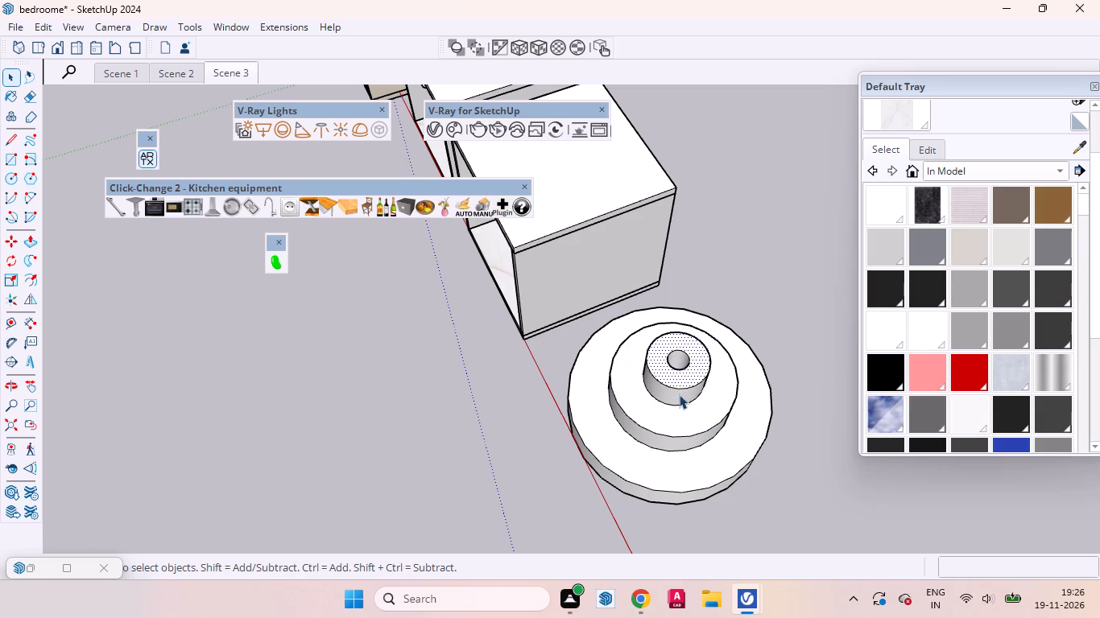
left_click(679, 394)
left_click(693, 406)
left_click(685, 383)
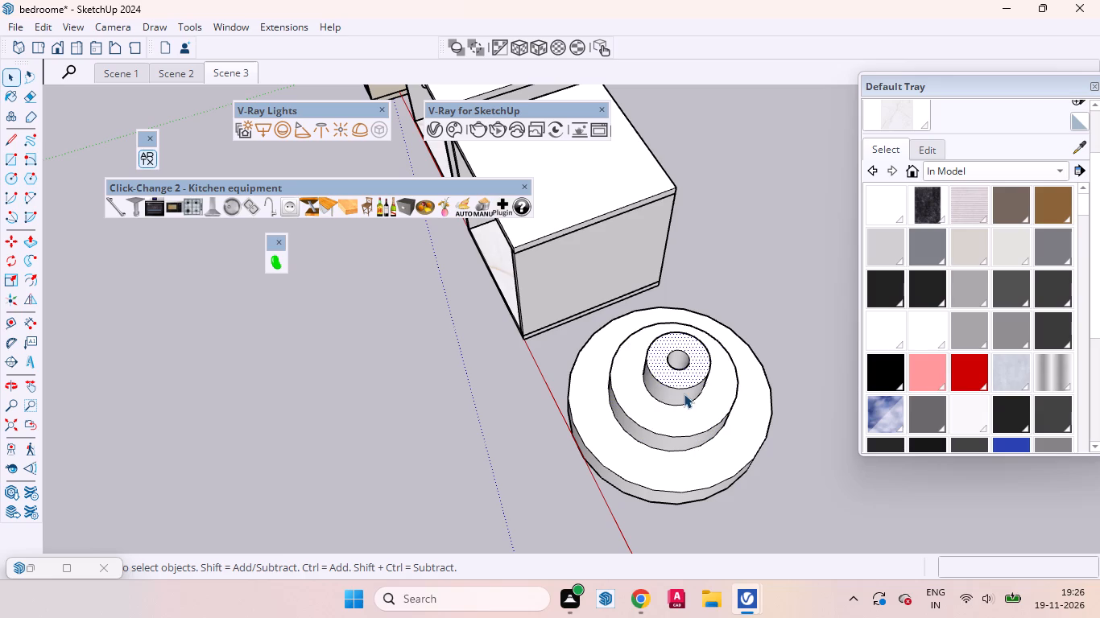
left_click(684, 393)
key("p")
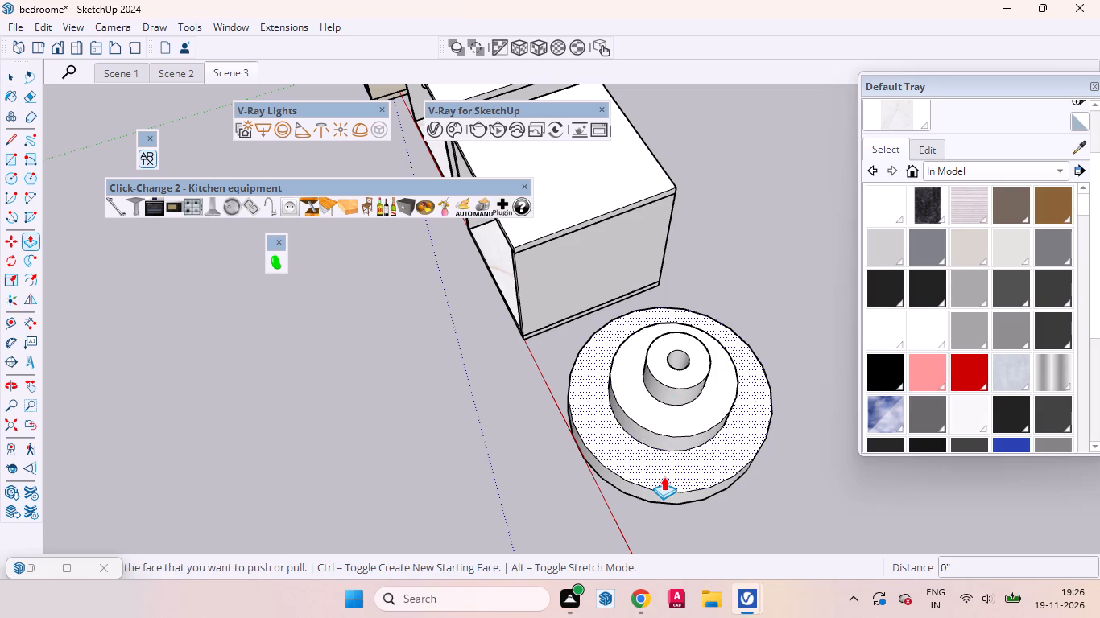
left_click(17, 80)
Reverse the side and bottom end faces of the central column inside the stepped form, working from underneath.
middle_click_drag(453, 436, 873, 112)
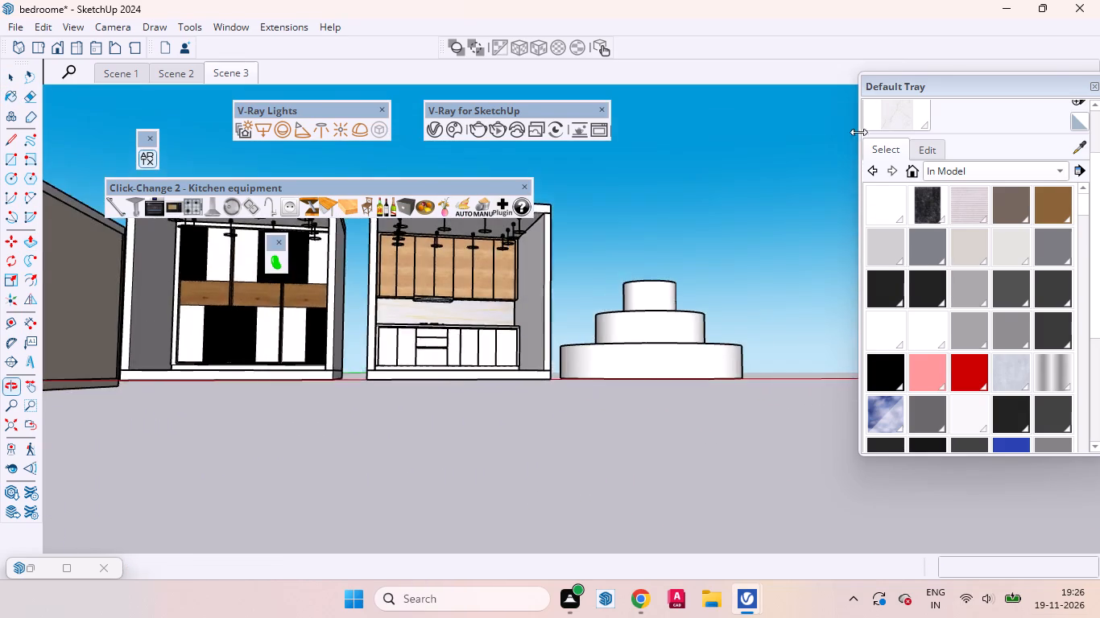
scroll(758, 241, "up", 2)
scroll(691, 383, "down", 3)
middle_click_drag(665, 398, 375, 524)
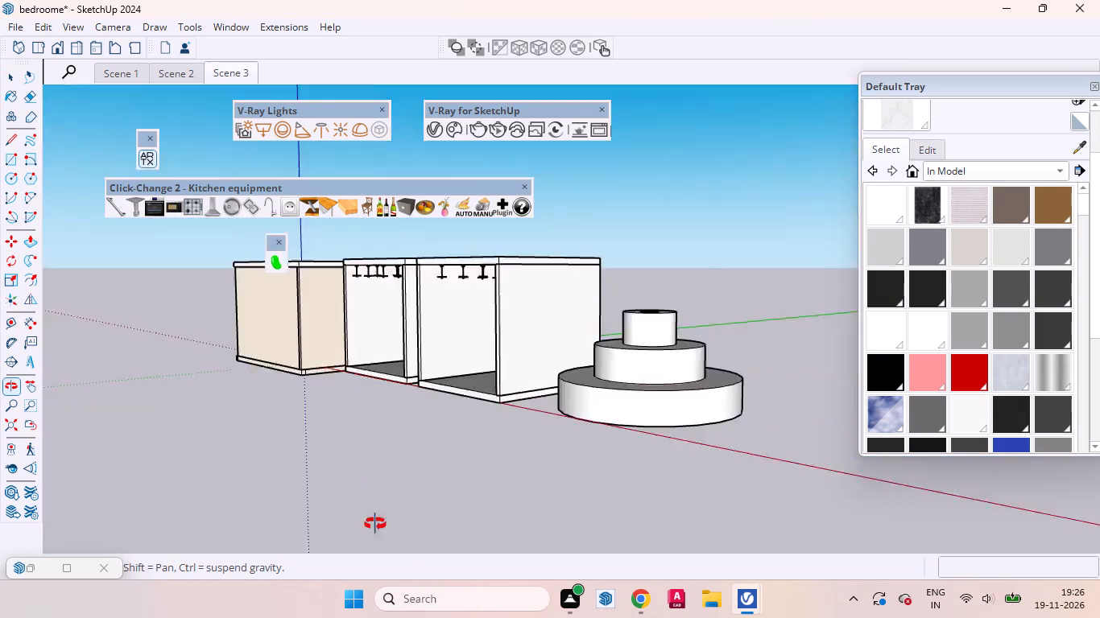
middle_click_drag(375, 524, 550, 127)
scroll(632, 323, "up", 7)
middle_click_drag(661, 387, 651, 328)
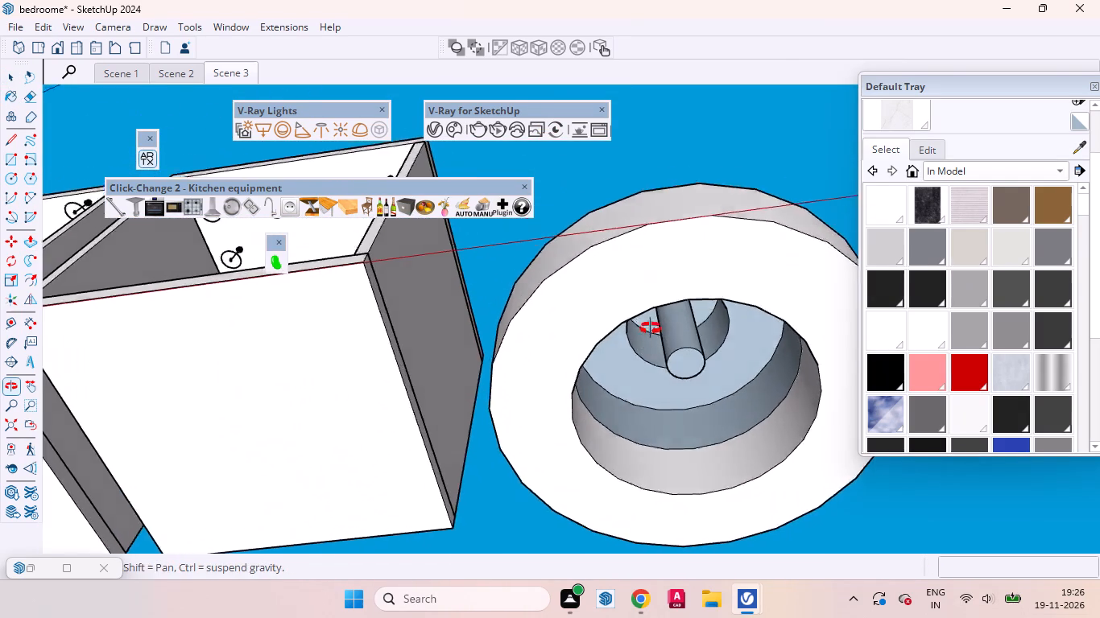
middle_click_drag(651, 328, 667, 300)
scroll(688, 299, "up", 5)
left_click(675, 329)
right_click(675, 329)
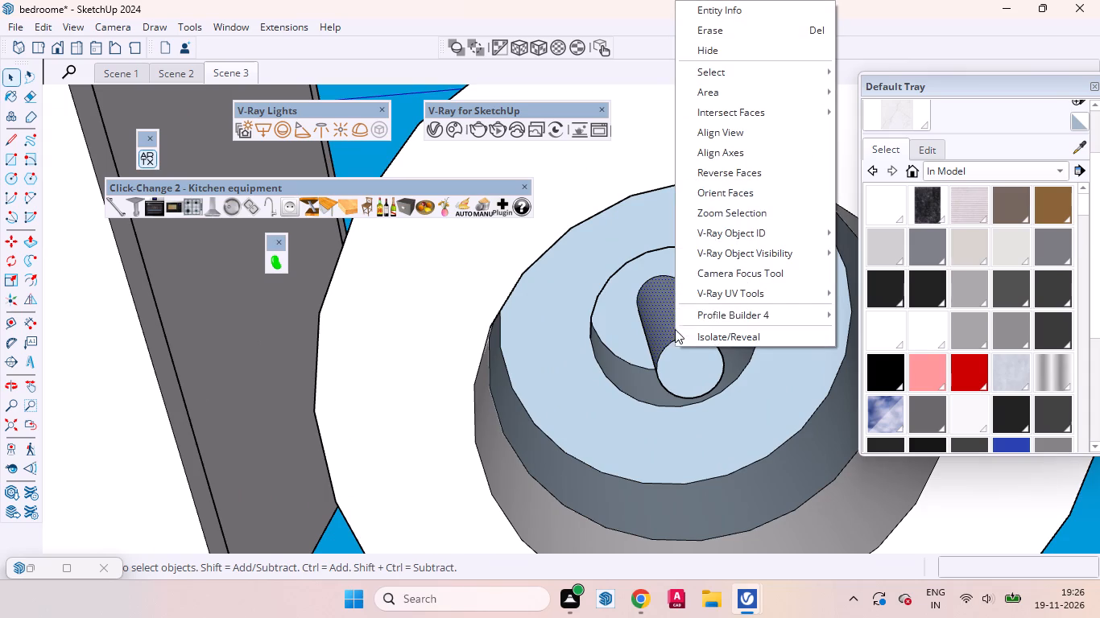
left_click(718, 174)
left_click(692, 360)
right_click(692, 360)
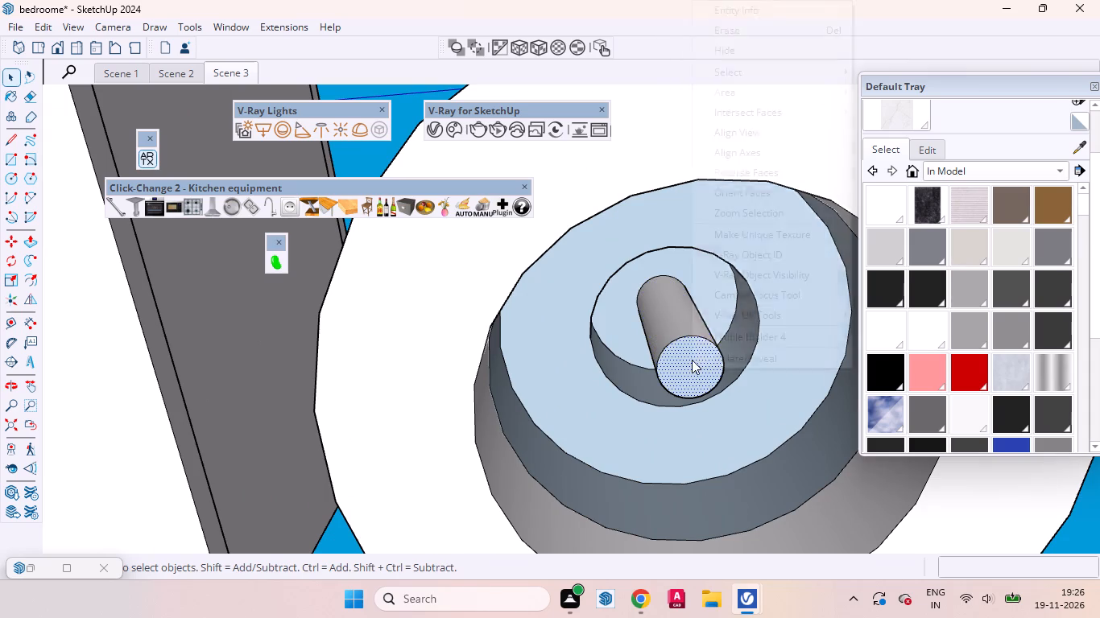
left_click(733, 171)
middle_click_drag(716, 298, 338, 117)
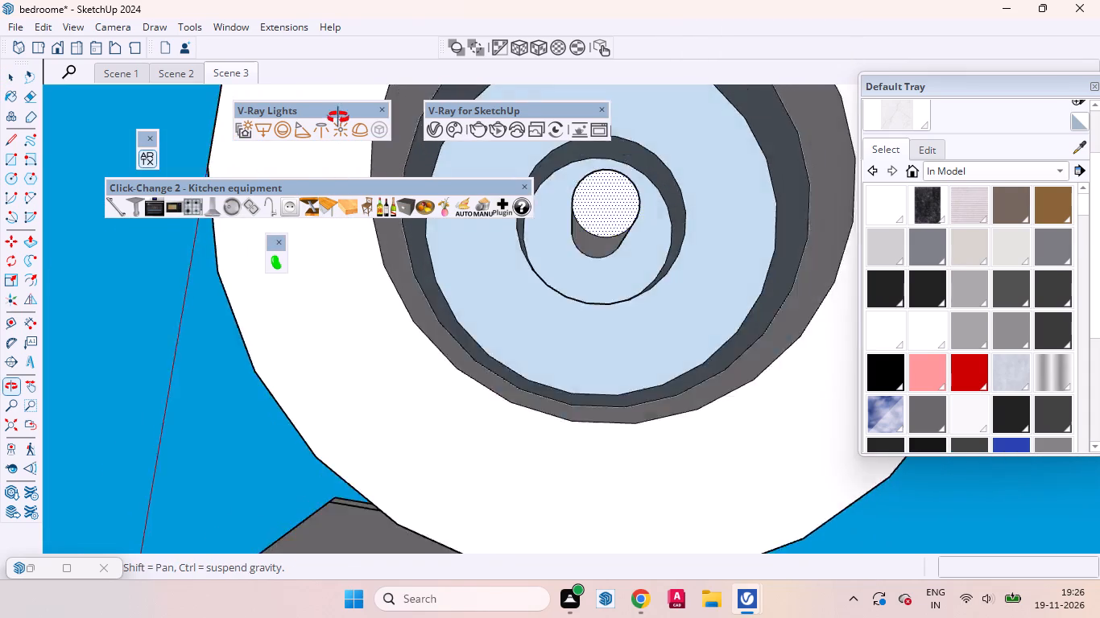
middle_click_drag(338, 117, 415, 264)
Reverse the inner wall face of the central hole in the stepped form's top tier, working from above.
middle_click_drag(697, 219, 828, 506)
scroll(786, 455, "down", 3)
scroll(786, 456, "up", 1)
scroll(724, 386, "down", 4)
middle_click_drag(685, 300, 717, 614)
scroll(708, 373, "up", 3)
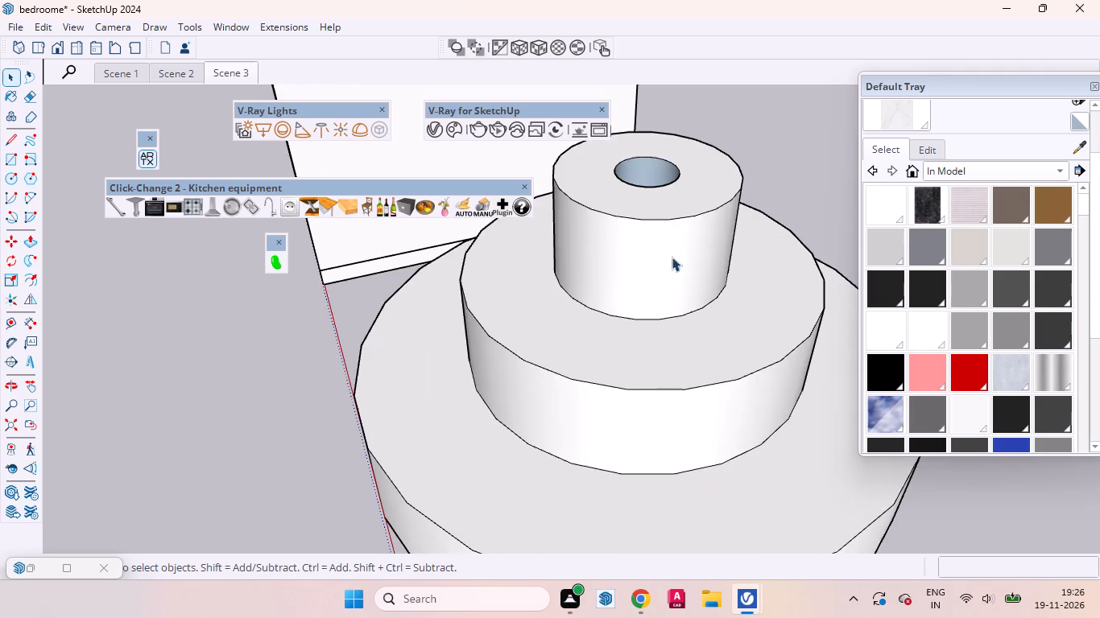
middle_click_drag(692, 380, 697, 562)
scroll(689, 299, "up", 7)
left_click(657, 258)
right_click(655, 259)
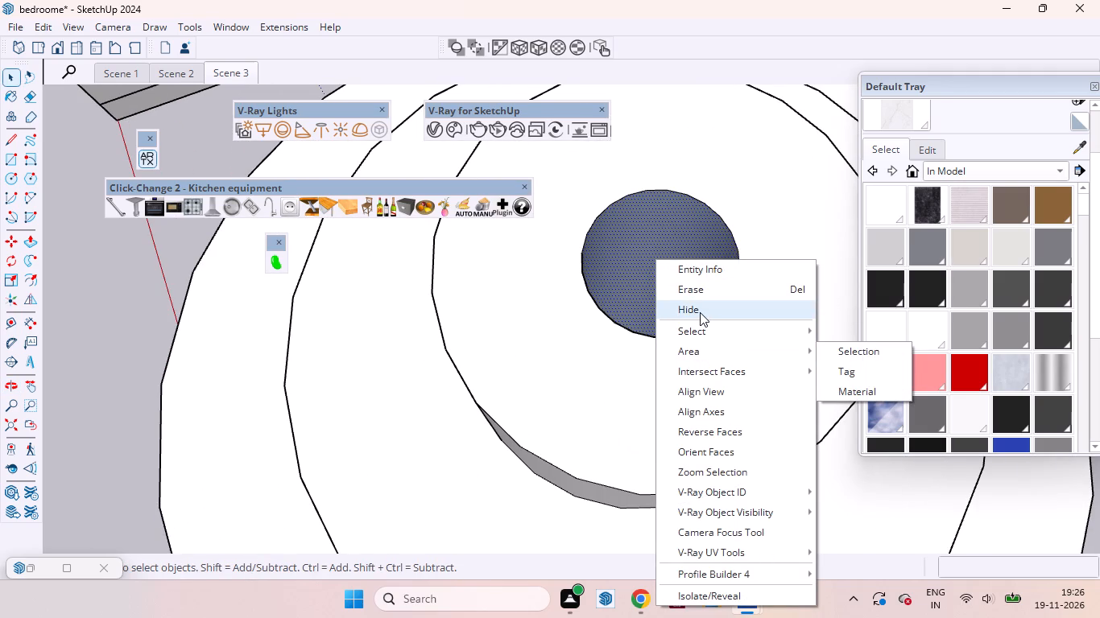
left_click(705, 375)
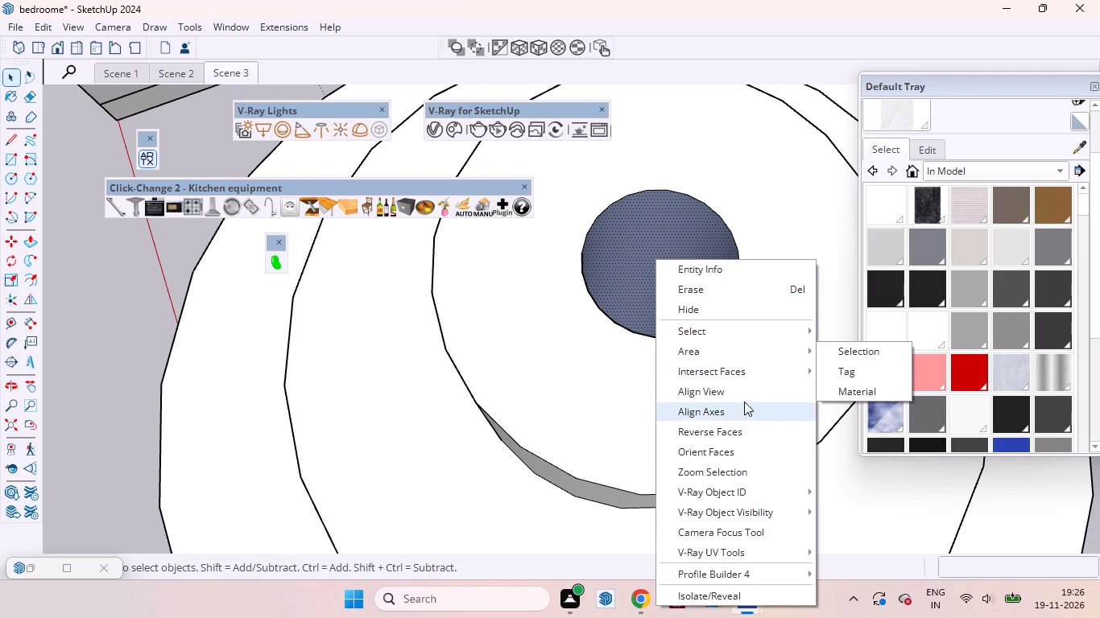
left_click(705, 375)
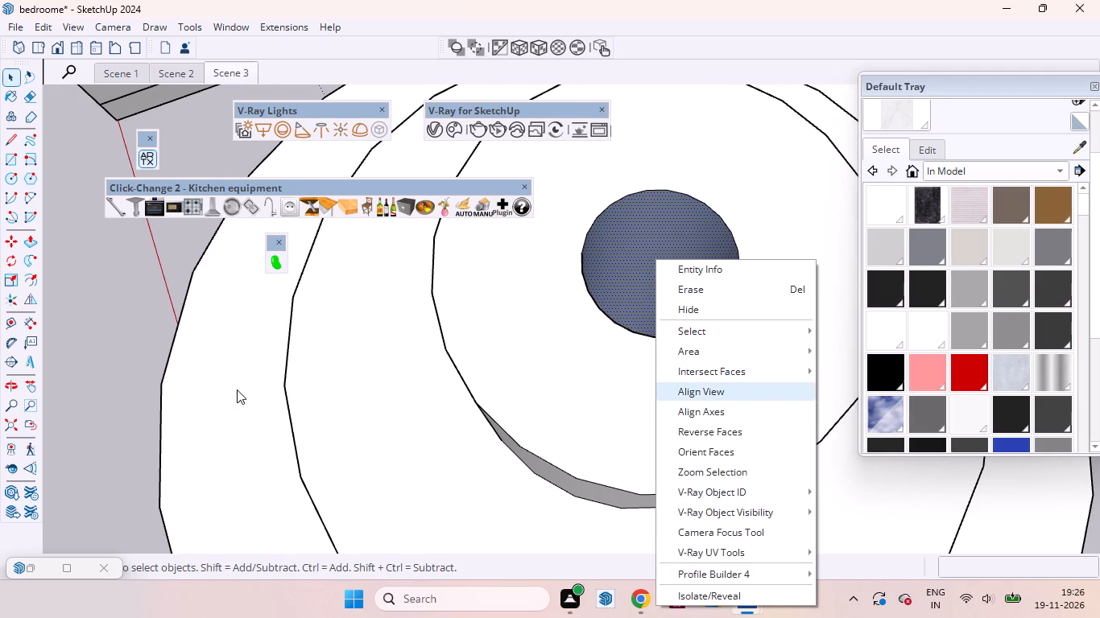
left_click(741, 434)
Inspect the stepped form from above and from the front, checking the side and top faces of its tiers.
middle_click_drag(436, 387, 946, 321)
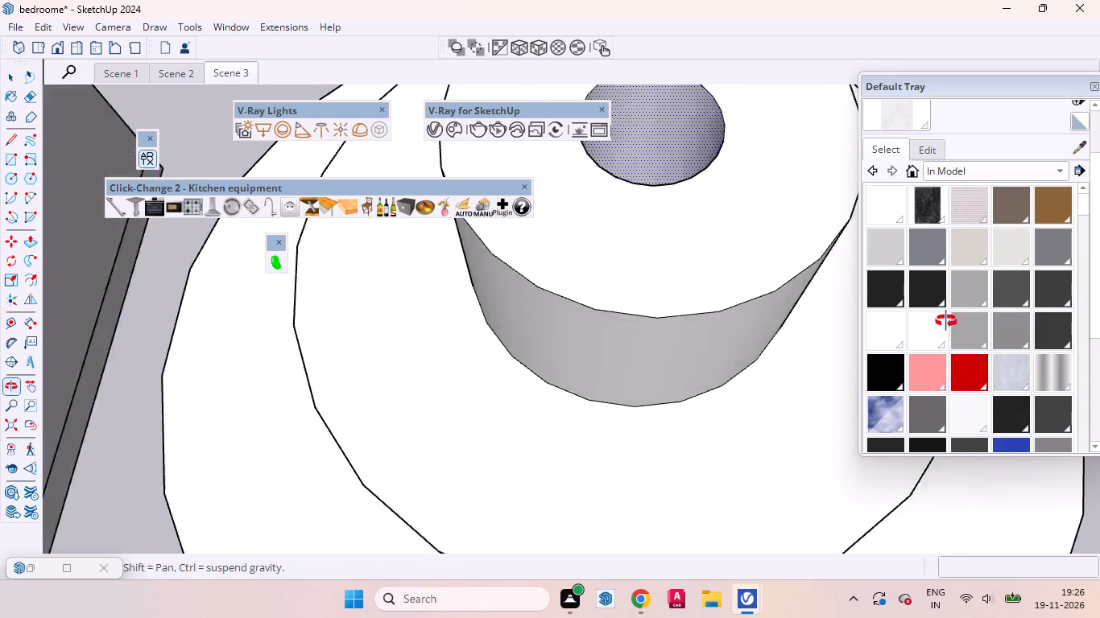
middle_click_drag(946, 321, 958, 315)
scroll(460, 303, "down", 5)
scroll(516, 319, "up", 1)
scroll(516, 319, "down", 11)
left_click(727, 431)
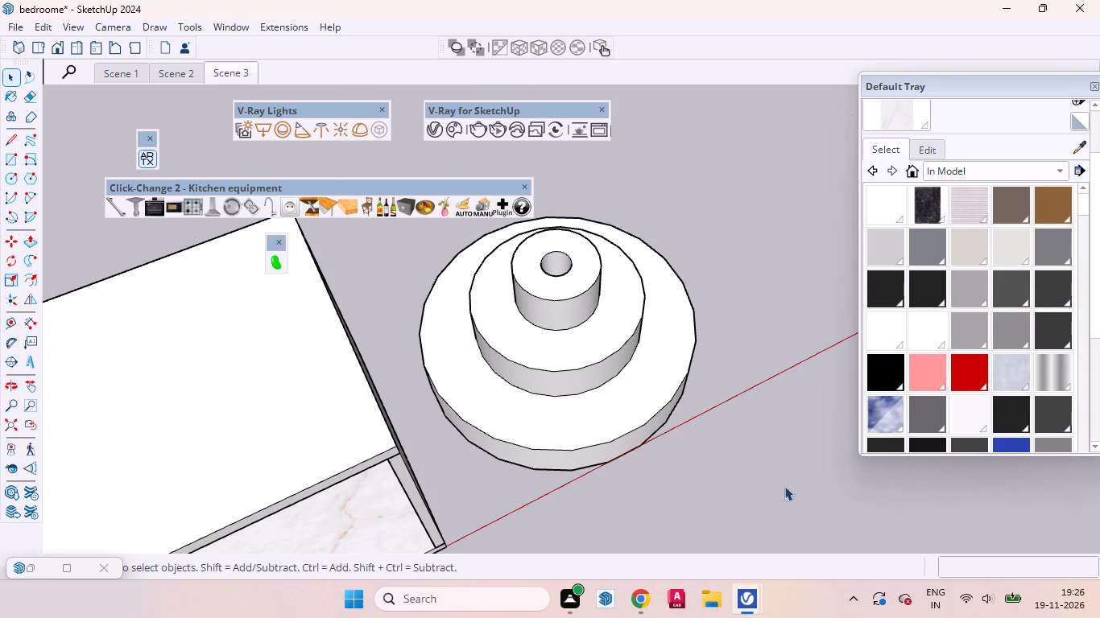
middle_click_drag(722, 480, 246, 277)
scroll(466, 381, "up", 3)
middle_click_drag(447, 389, 644, 353)
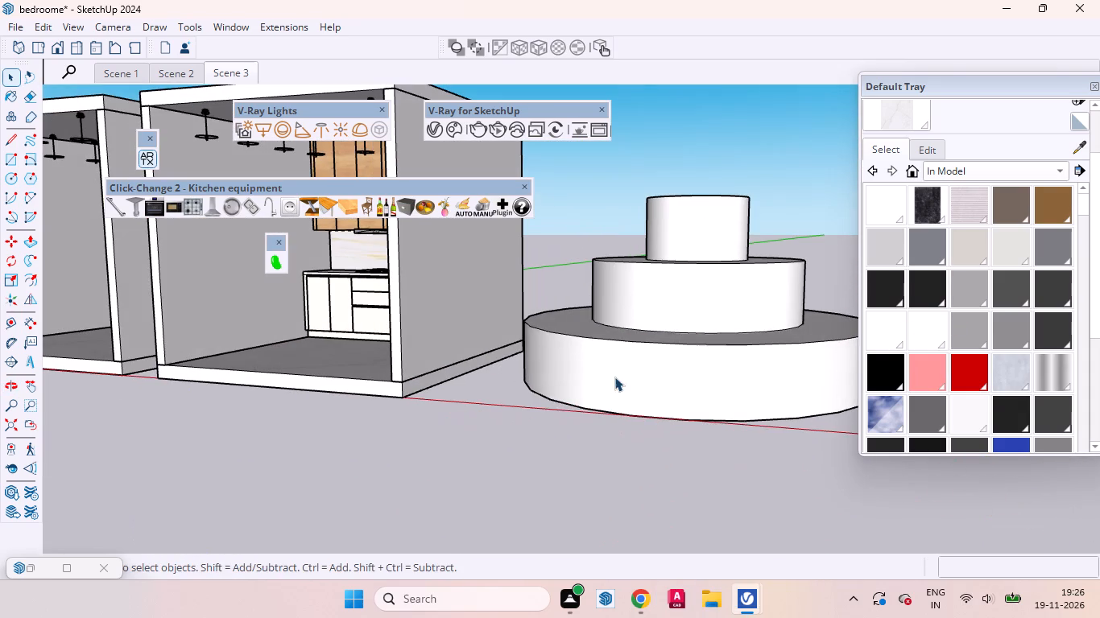
left_click(615, 377)
left_click(660, 310)
left_click(679, 225)
left_click(654, 339)
left_click(647, 361)
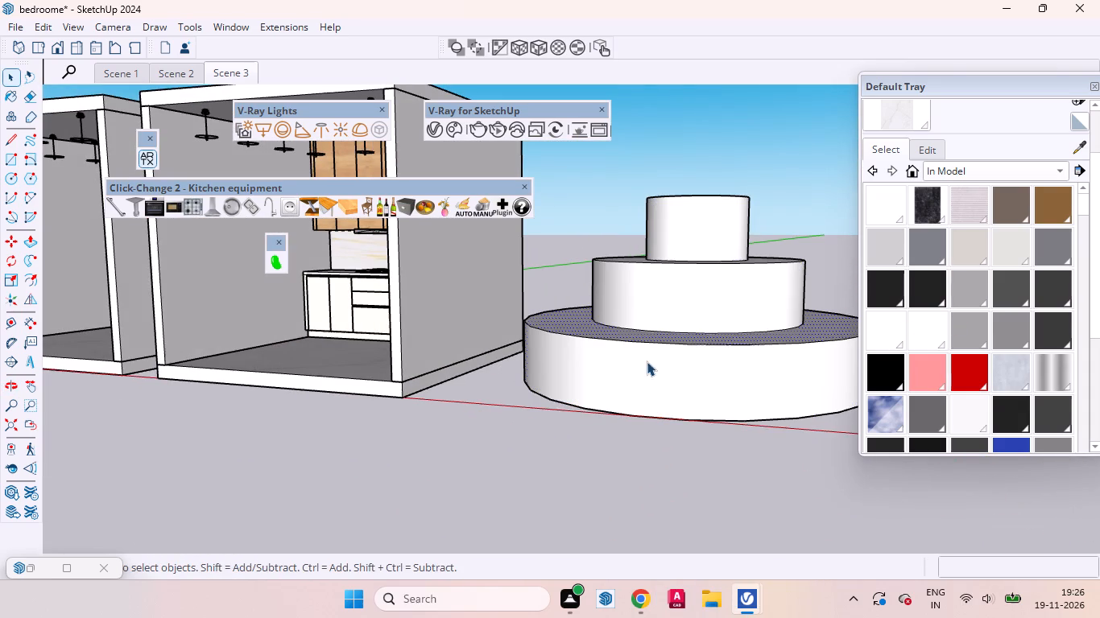
middle_click_drag(630, 365, 879, 406)
scroll(720, 451, "down", 3)
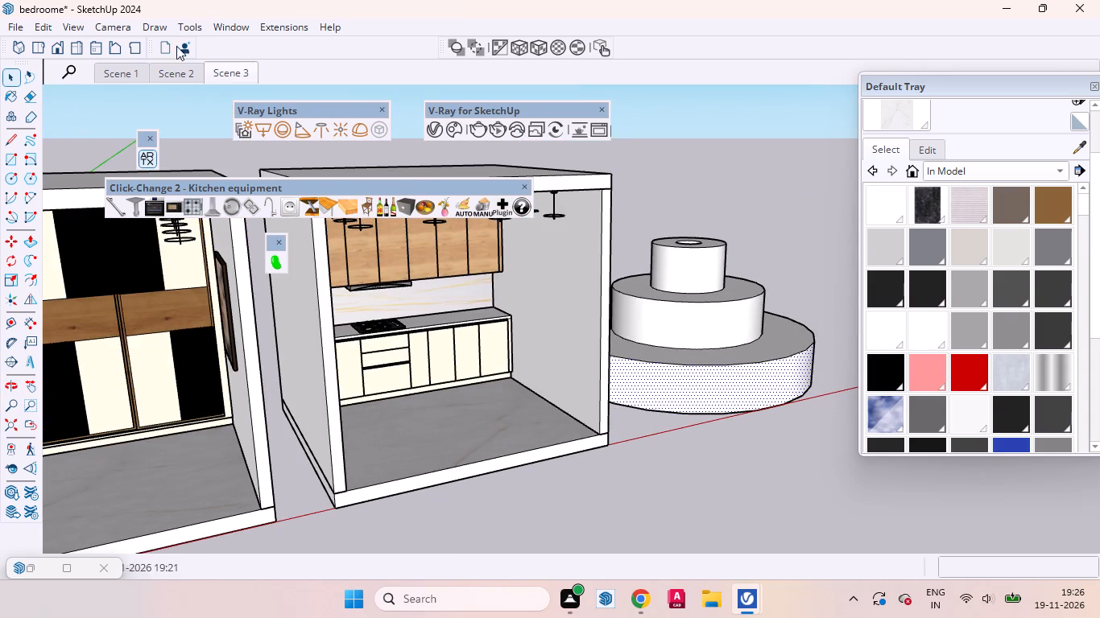
Return to the saved Scene 3 kitchen view.
left_click(238, 76)
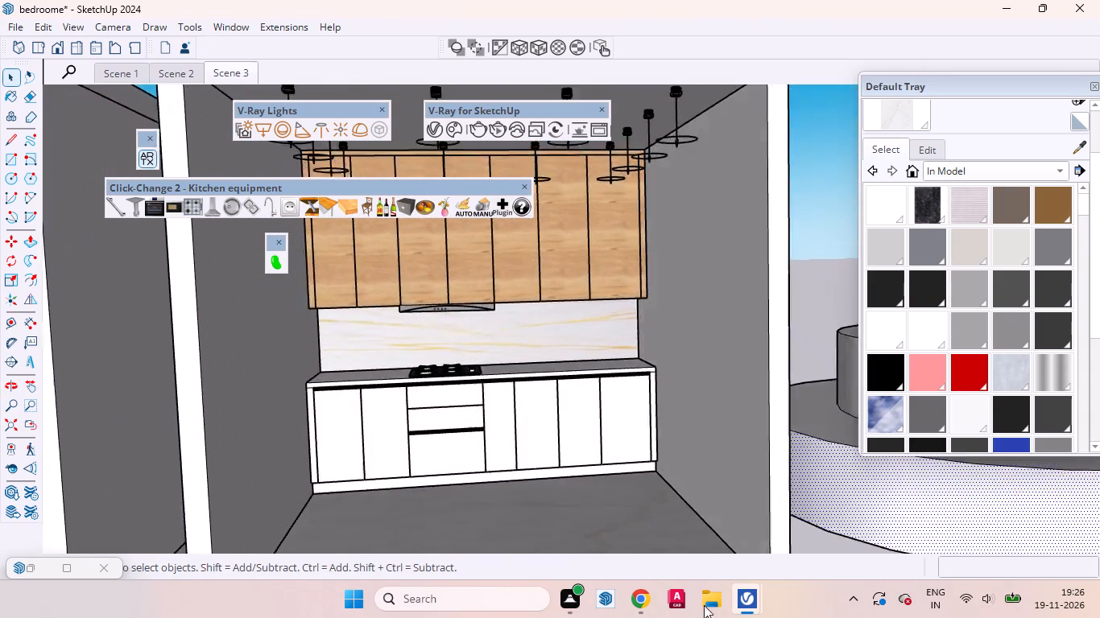
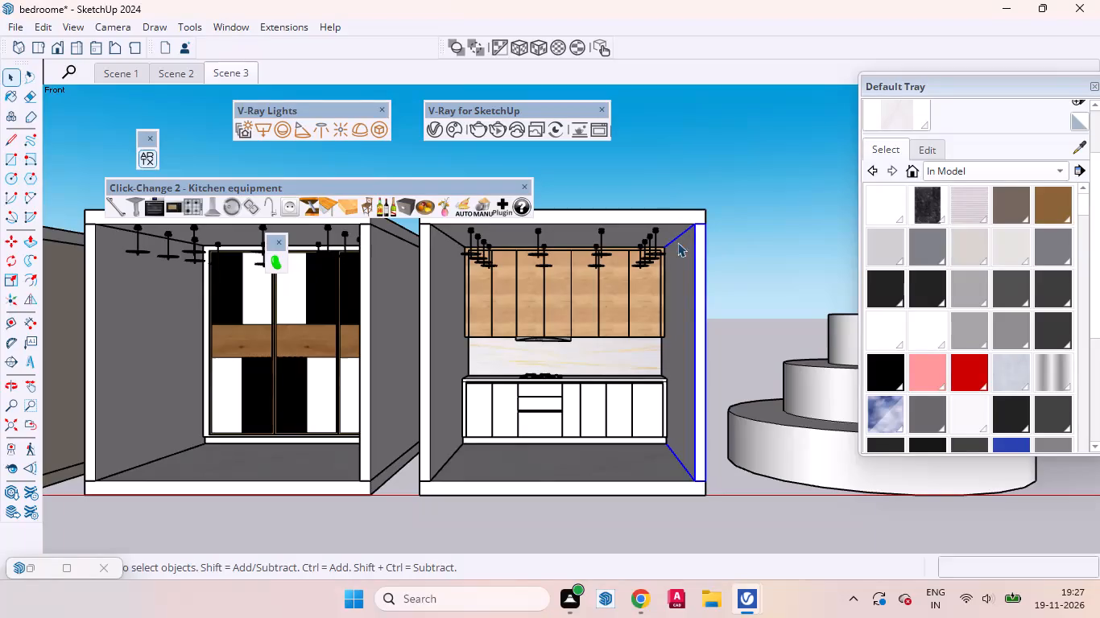
Delete the whole three-tier stepped circular form standing beside the kitchen room.
left_click(608, 470)
scroll(453, 496, "down", 4)
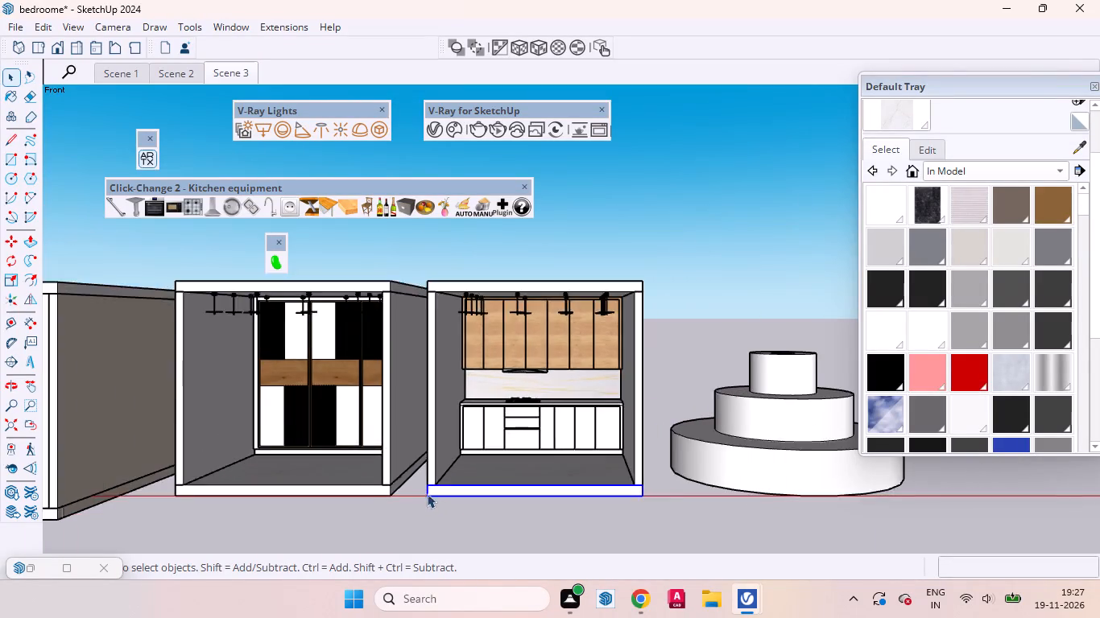
scroll(427, 493, "down", 2)
scroll(422, 496, "up", 1)
scroll(422, 496, "down", 1)
left_click(722, 402)
left_click(718, 461)
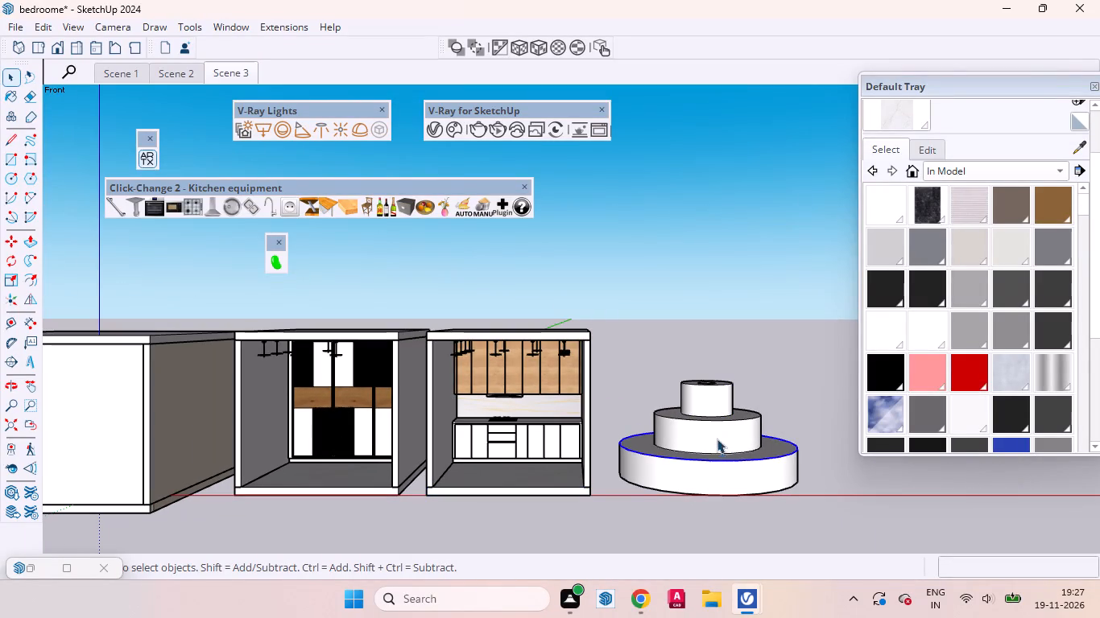
left_click(717, 439)
left_click(726, 468)
left_click(717, 415)
left_click(715, 389)
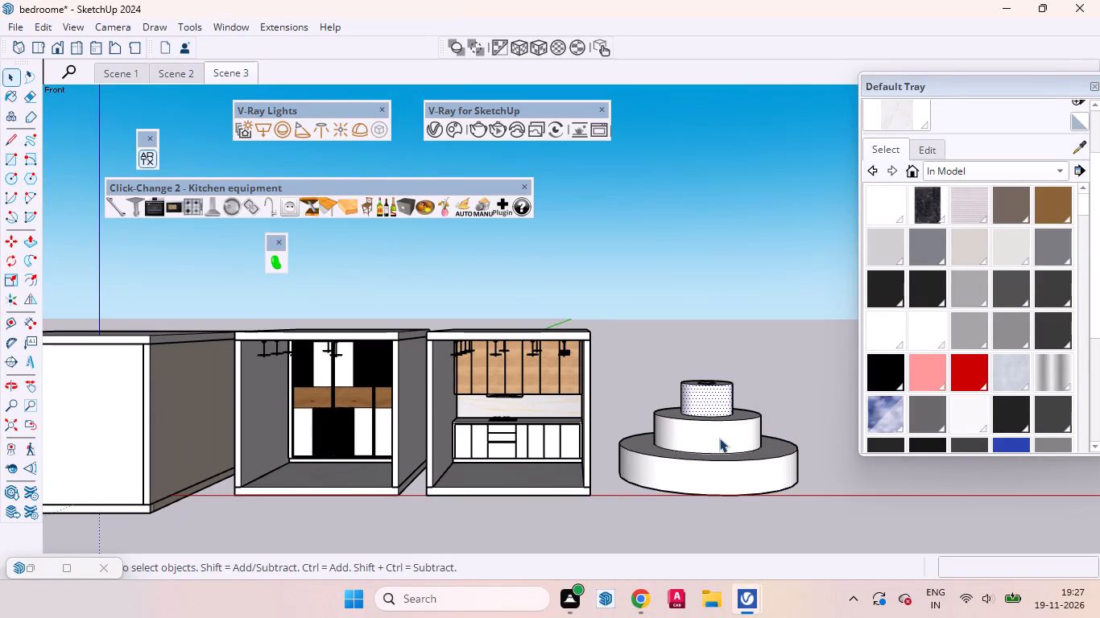
left_click(719, 438)
left_click(737, 473)
left_click_drag(813, 506, 634, 321)
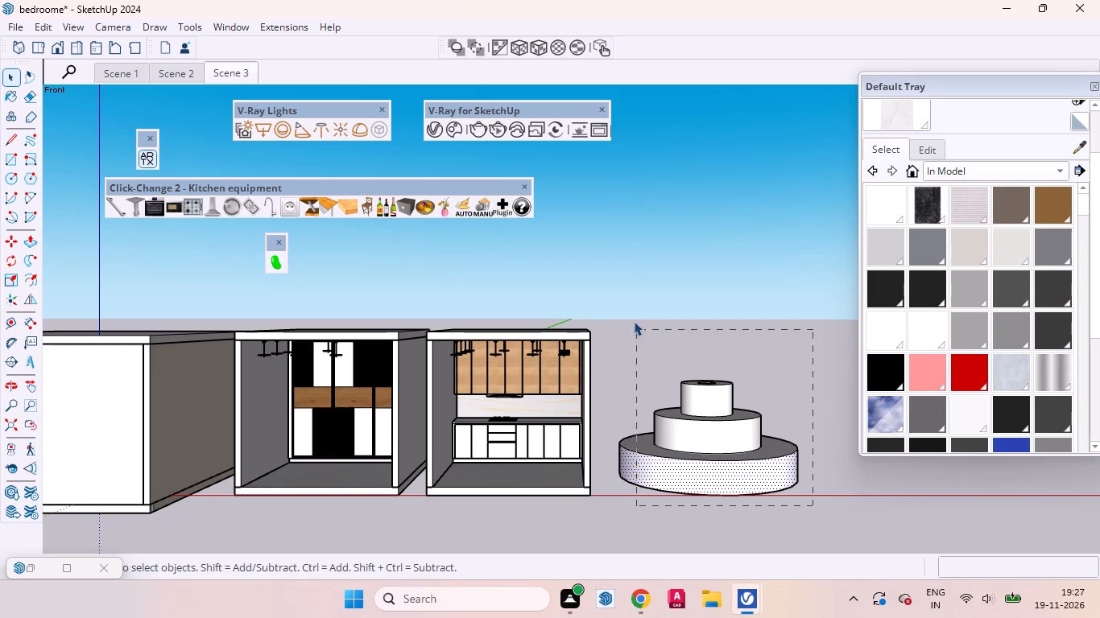
left_click_drag(634, 321, 615, 274)
key("Delete")
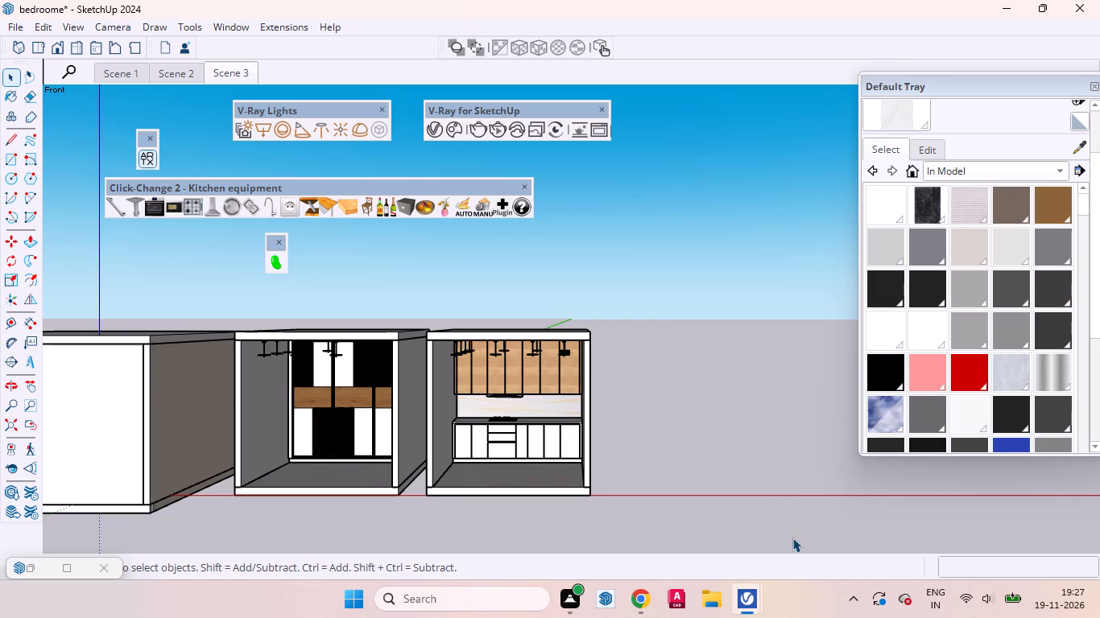
From the Scene 3 kitchen view, examine the underside of the range hood and its junction with the wall cabinets.
left_click(243, 72)
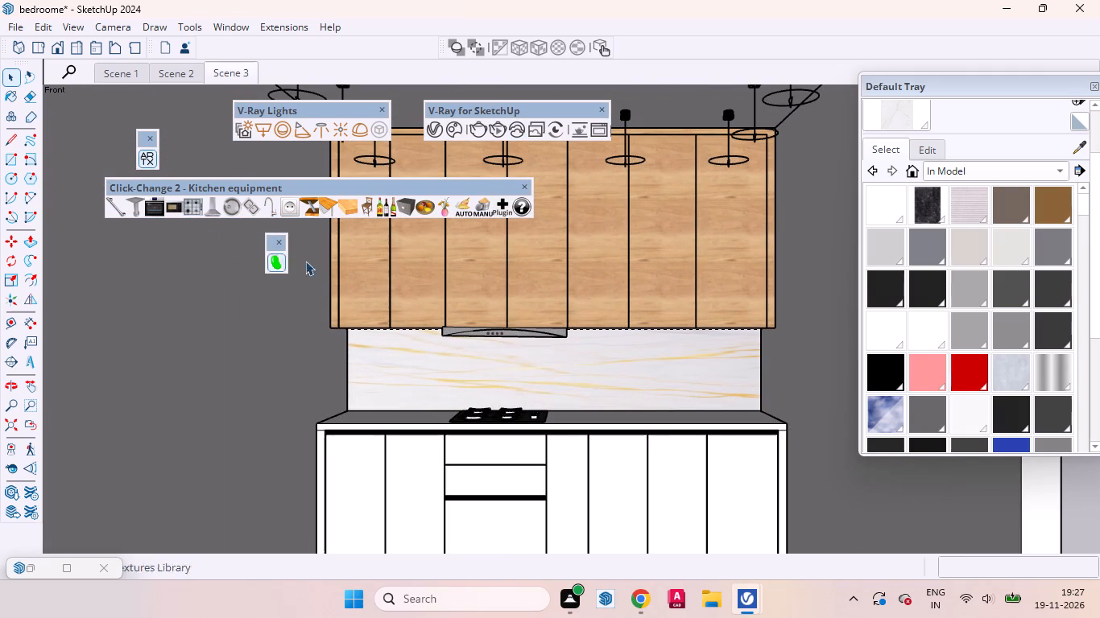
scroll(442, 272, "up", 6)
middle_click_drag(469, 385, 301, 336)
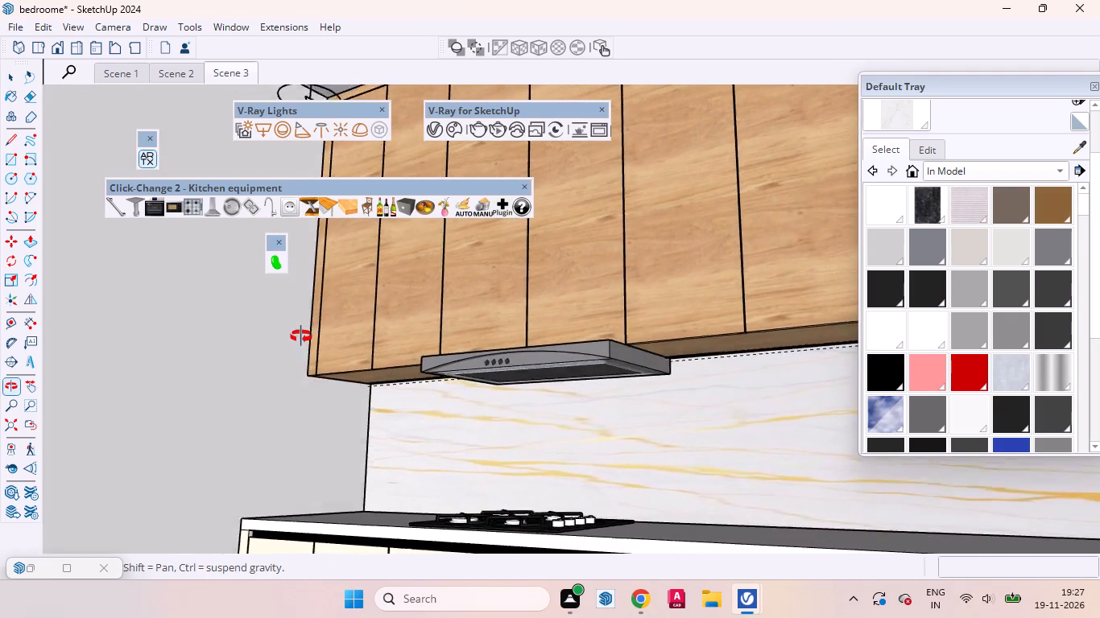
middle_click_drag(301, 336, 304, 331)
scroll(458, 385, "up", 9)
middle_click_drag(658, 399, 638, 365)
scroll(638, 365, "up", 1)
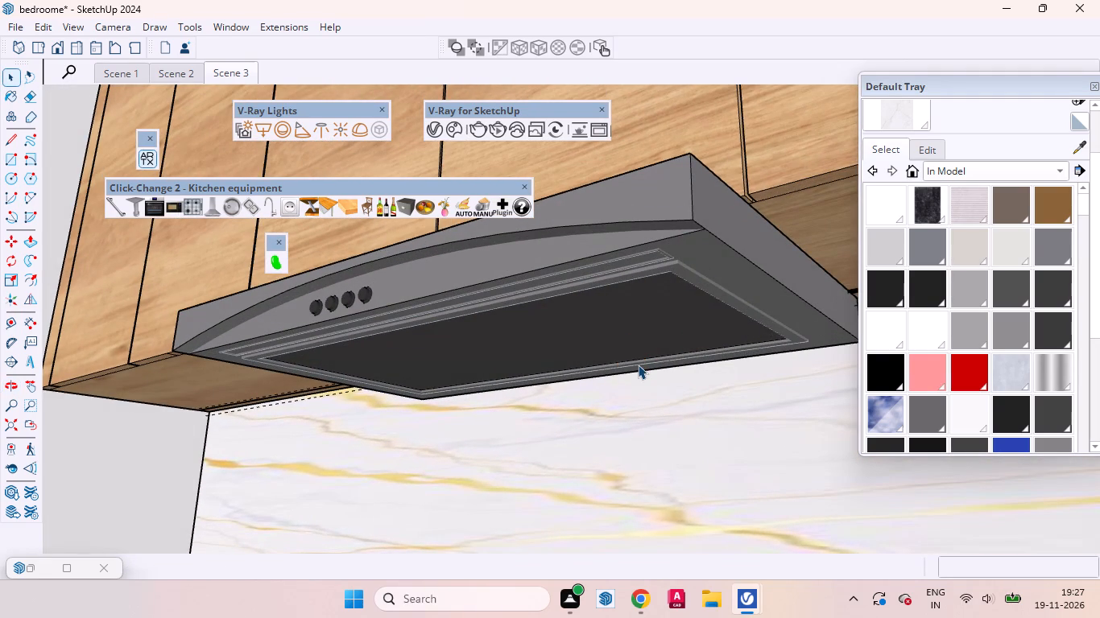
scroll(696, 353, "up", 2)
scroll(489, 422, "down", 7)
scroll(650, 366, "up", 14)
middle_click_drag(635, 365, 536, 245)
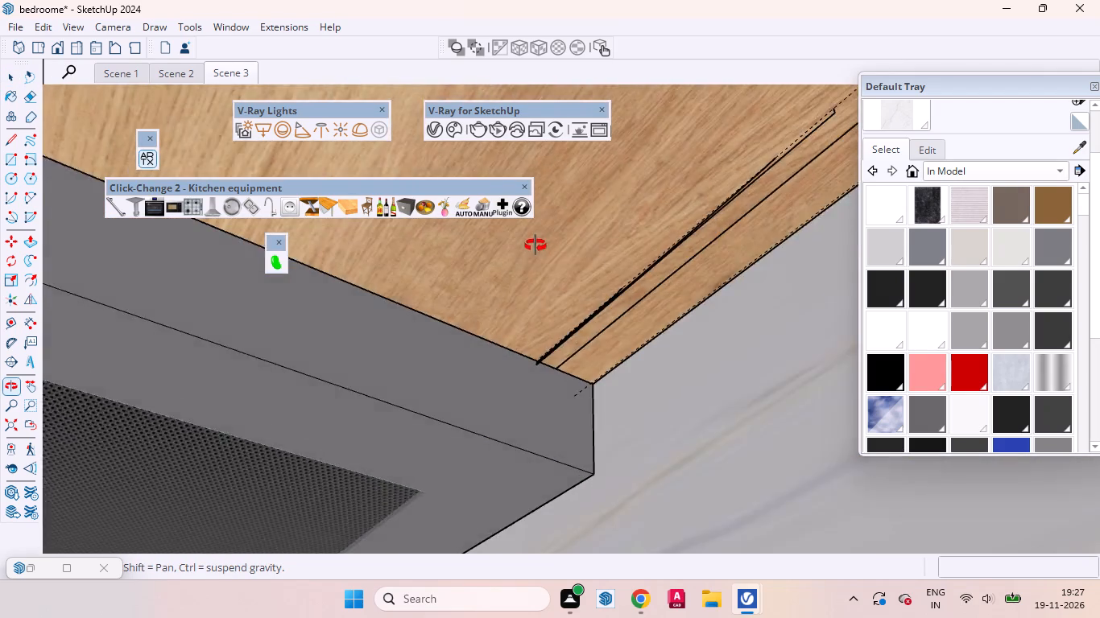
middle_click_drag(536, 245, 523, 266)
scroll(523, 266, "up", 1)
Open the wall cabinet group for editing and examine its underside and the individual door faces above the range hood.
left_click(505, 280)
double_click(420, 261)
left_click(414, 261)
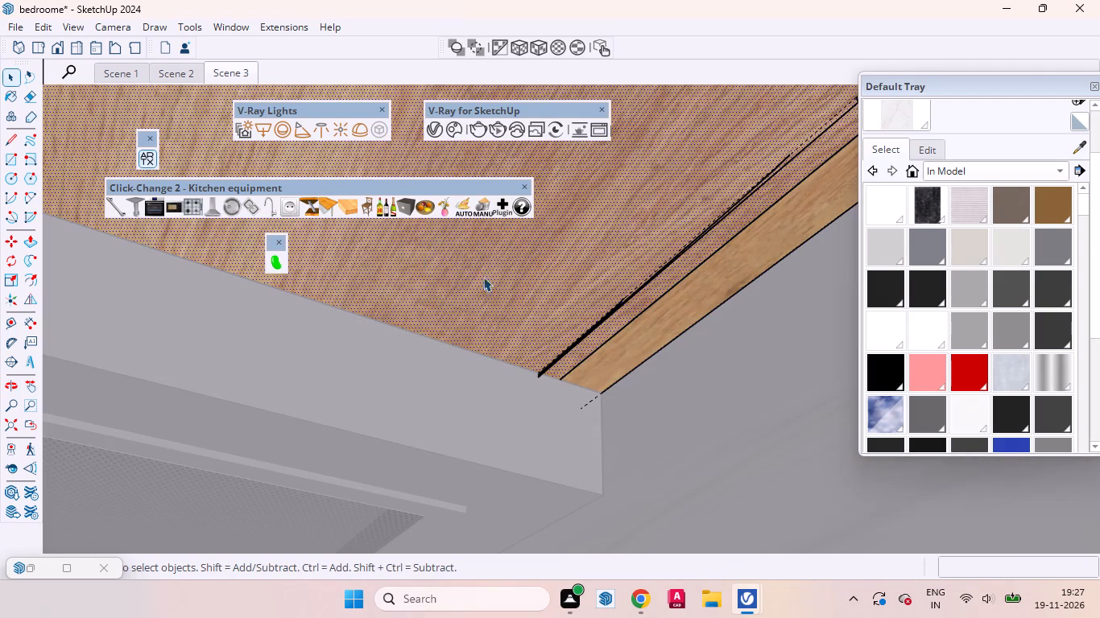
middle_click_drag(519, 299, 769, 481)
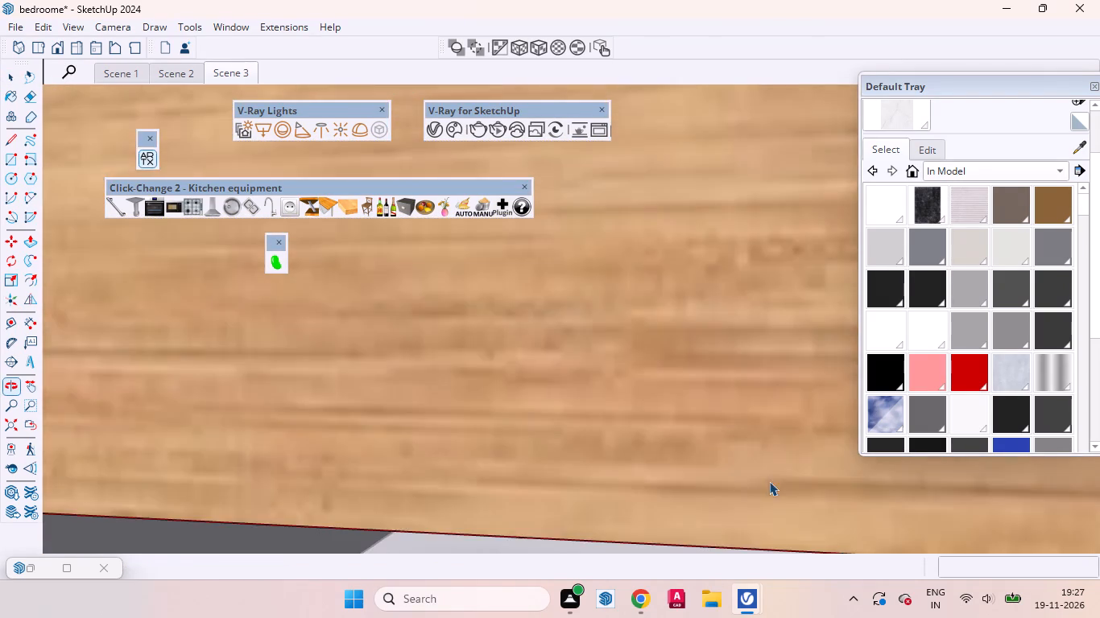
scroll(751, 427, "down", 12)
scroll(751, 448, "up", 1)
scroll(754, 455, "down", 8)
left_click(677, 423)
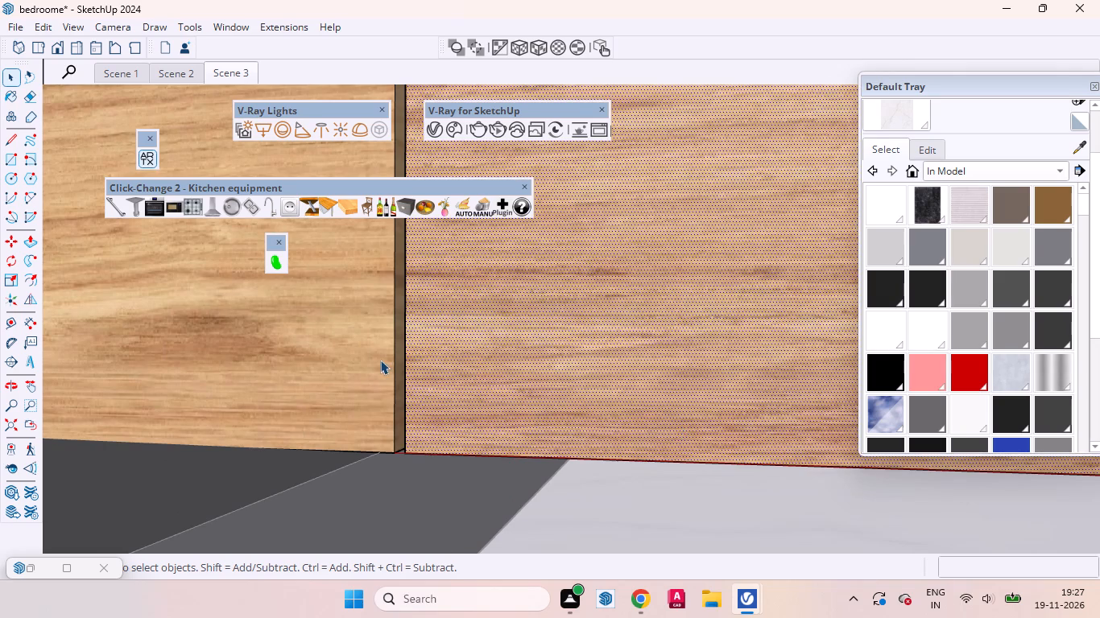
left_click(380, 360)
scroll(619, 379, "down", 1)
scroll(619, 379, "up", 1)
scroll(619, 379, "down", 20)
scroll(619, 379, "down", 2)
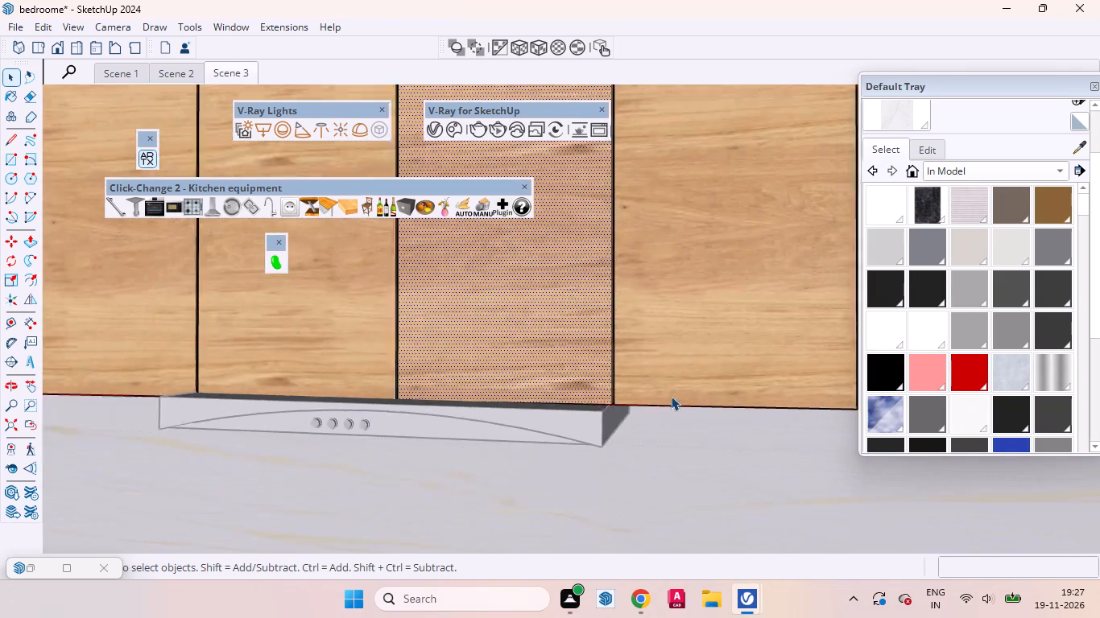
scroll(671, 396, "down", 1)
left_click(411, 344)
left_click(288, 336)
left_click(162, 327)
scroll(509, 377, "down", 2)
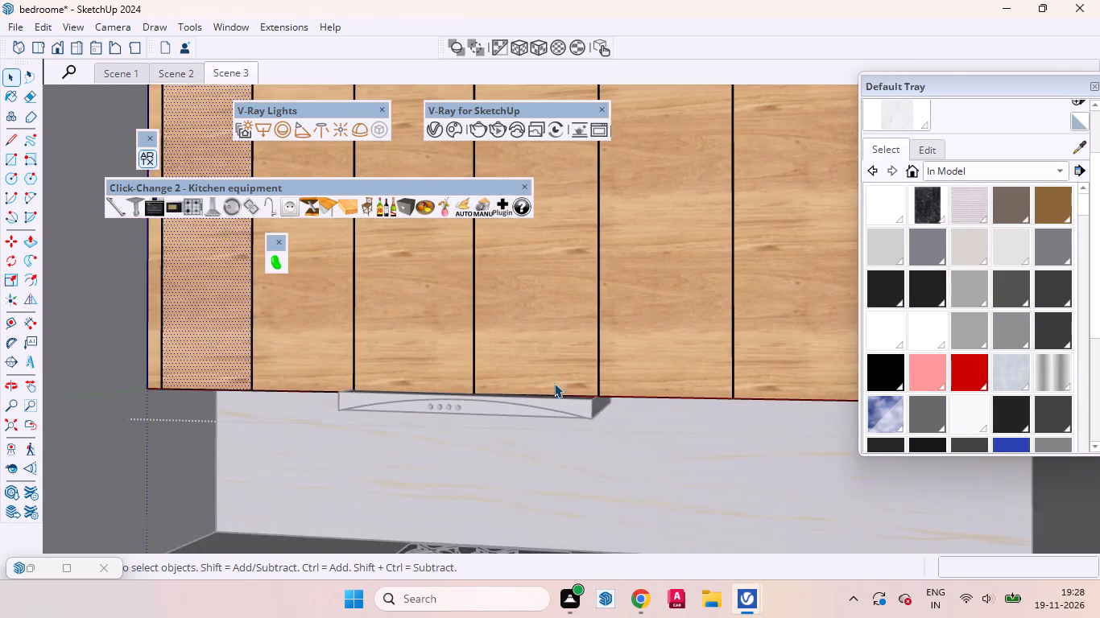
scroll(554, 383, "down", 5)
left_click(407, 335)
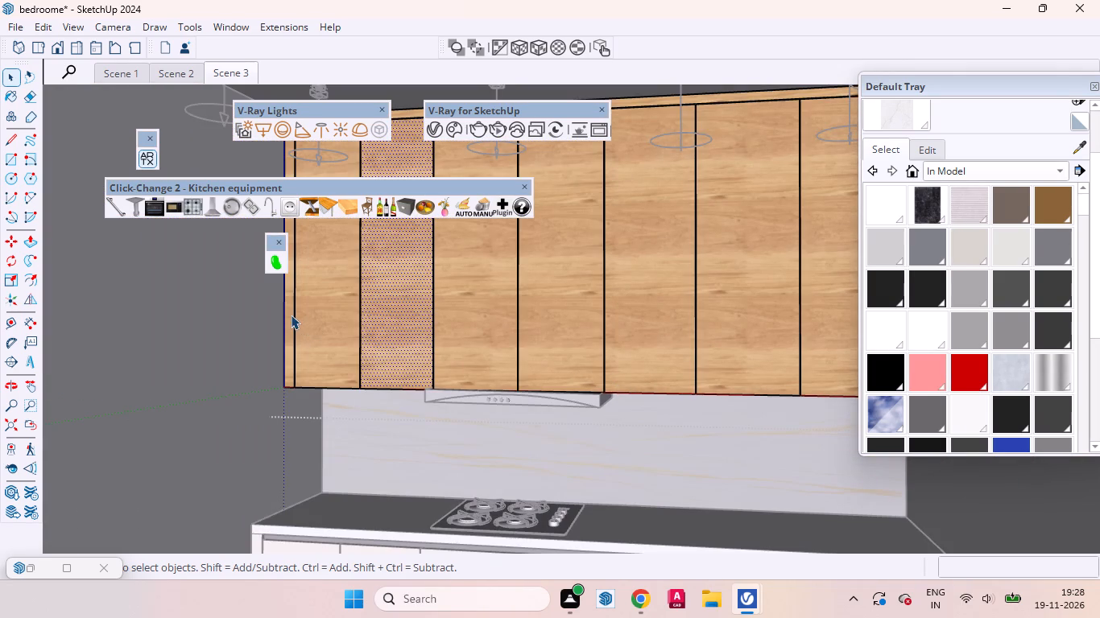
left_click(291, 315)
Examine each wood door front and the surrounding frame face of the wall cabinets one by one.
scroll(391, 455, "down", 3)
scroll(716, 288, "up", 2)
left_click(726, 315)
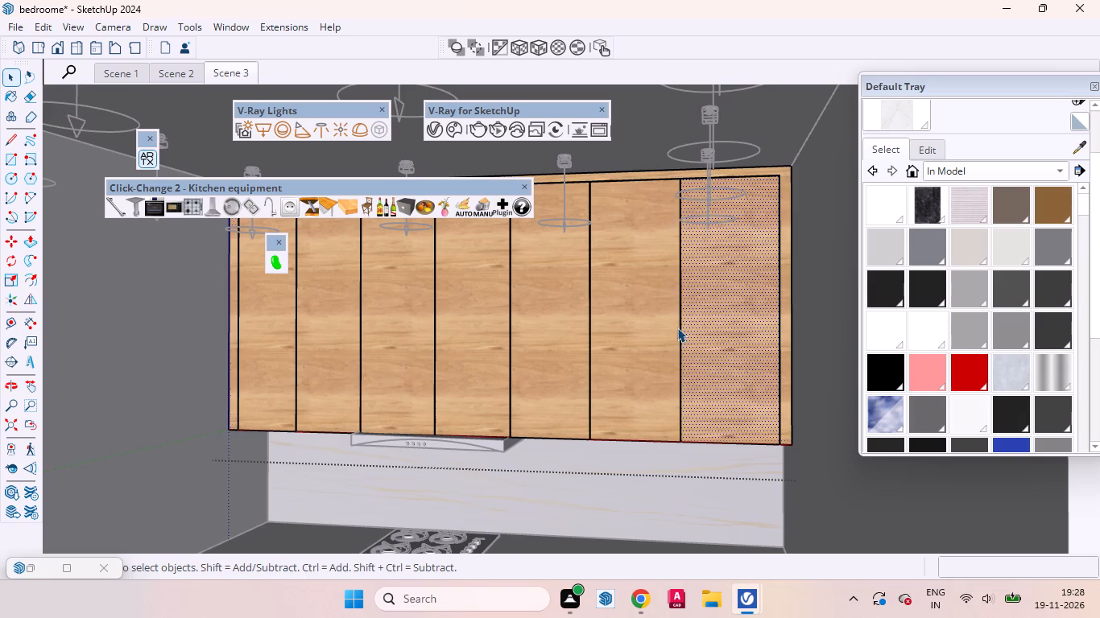
left_click(643, 331)
left_click(502, 329)
left_click(368, 322)
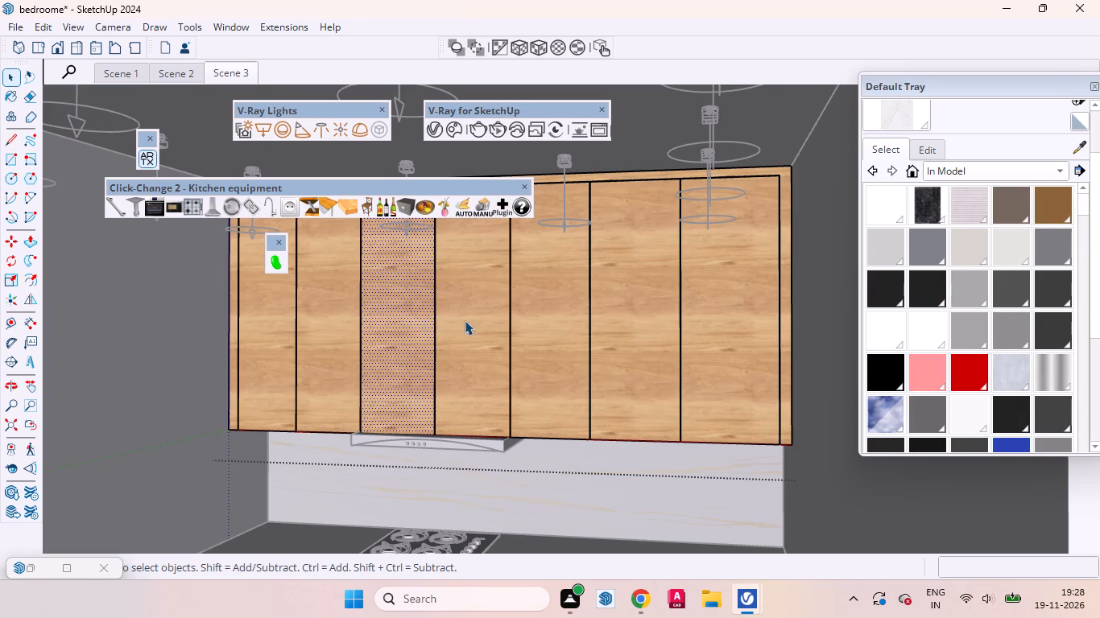
left_click(536, 324)
left_click(262, 339)
left_click(314, 332)
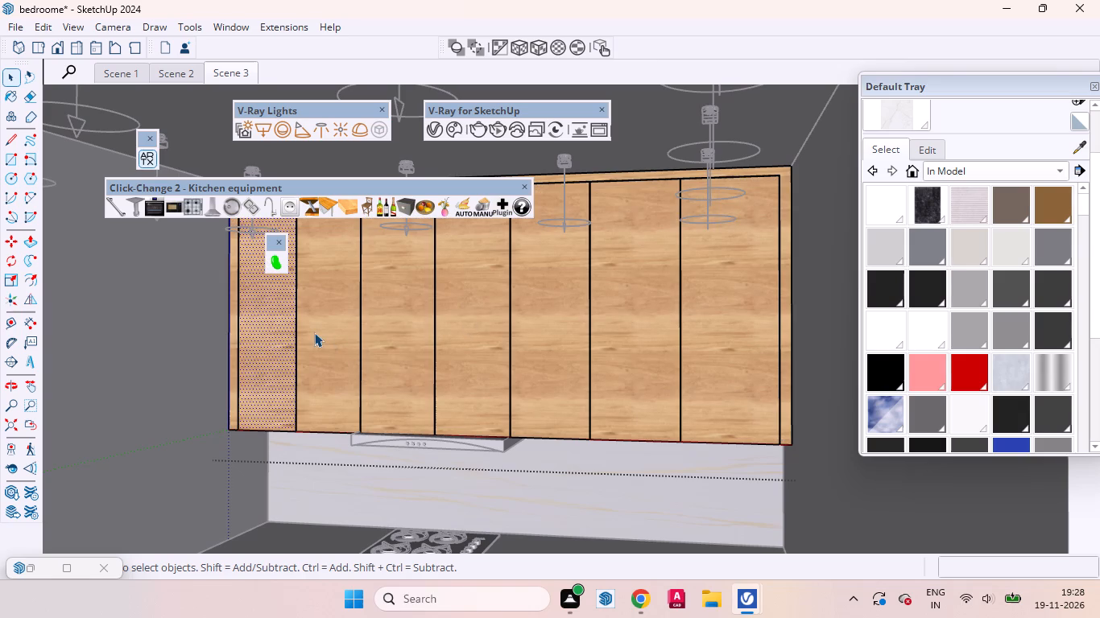
left_click(366, 326)
left_click(465, 323)
left_click(546, 323)
left_click(624, 332)
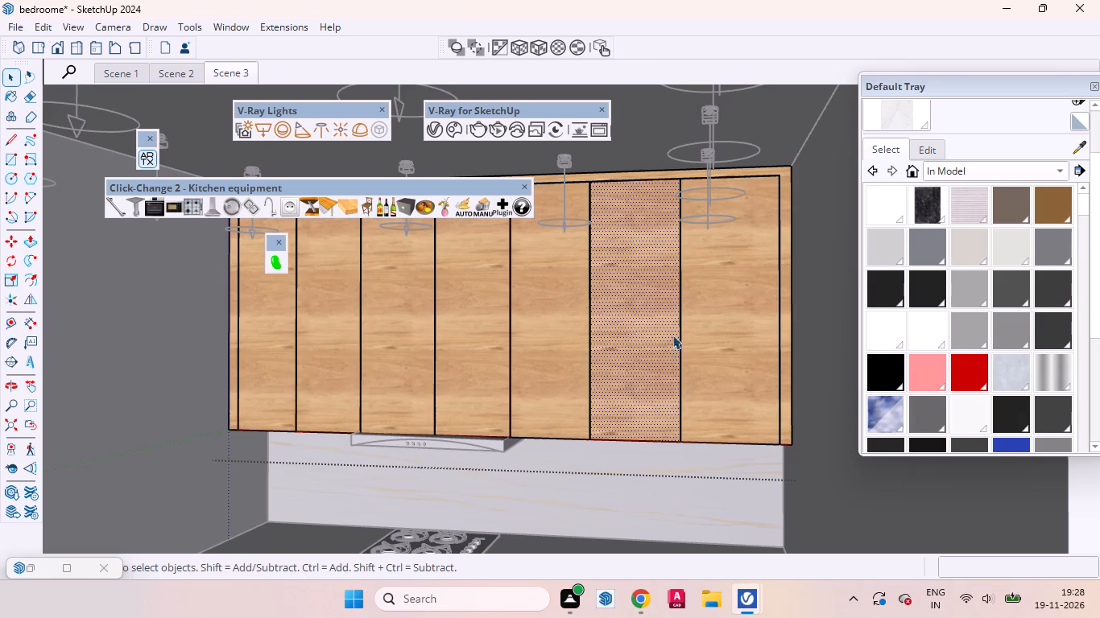
left_click(708, 336)
left_click(788, 330)
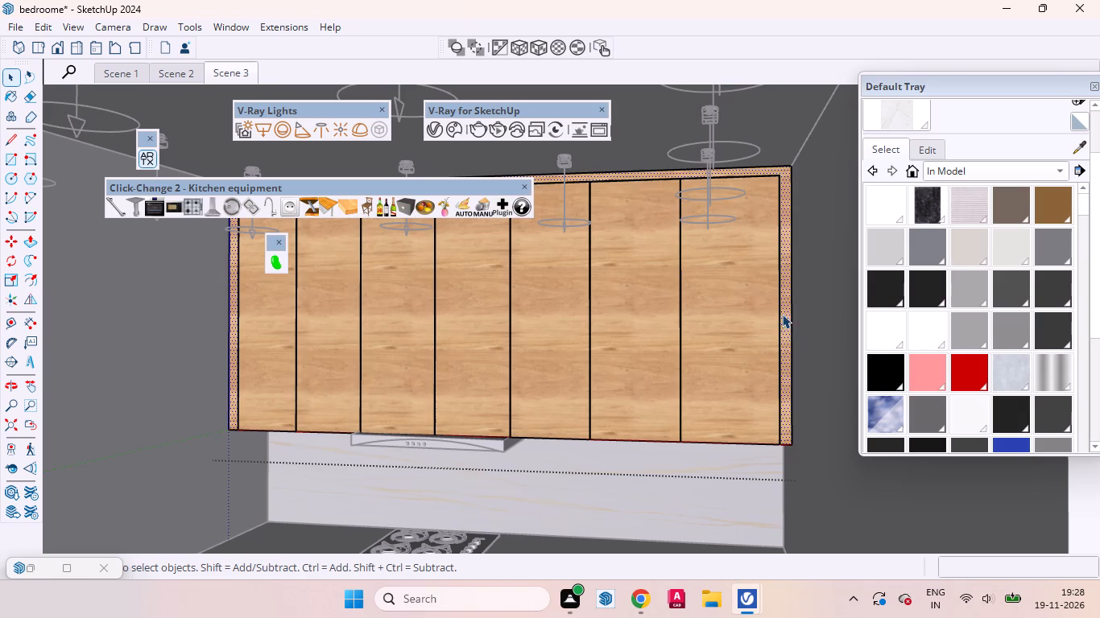
left_click(759, 311)
left_click(689, 314)
left_click(637, 320)
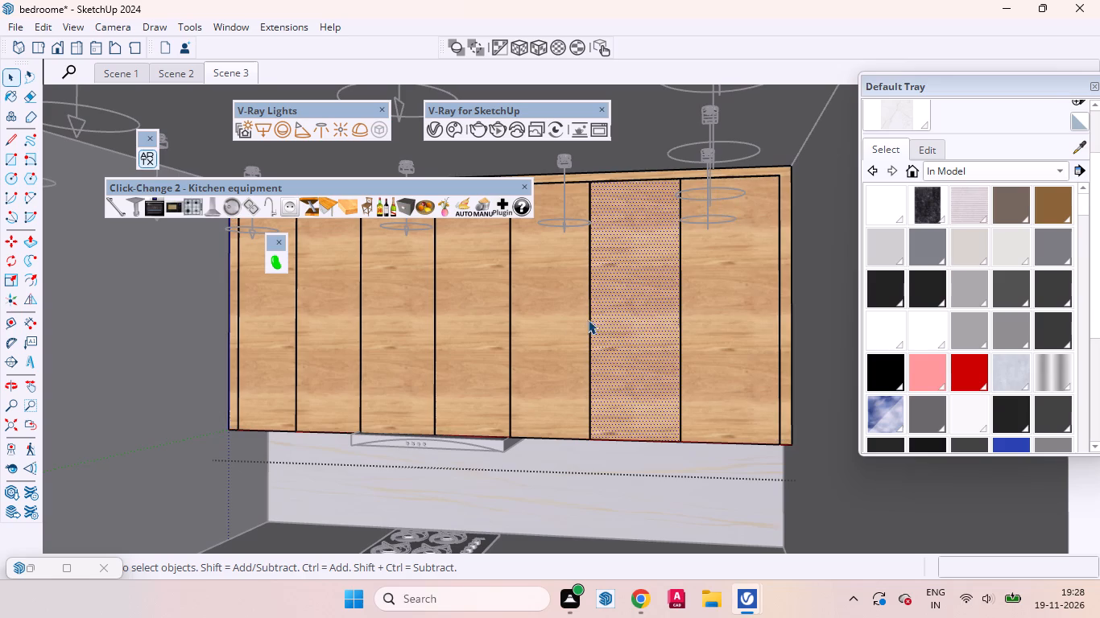
left_click(553, 318)
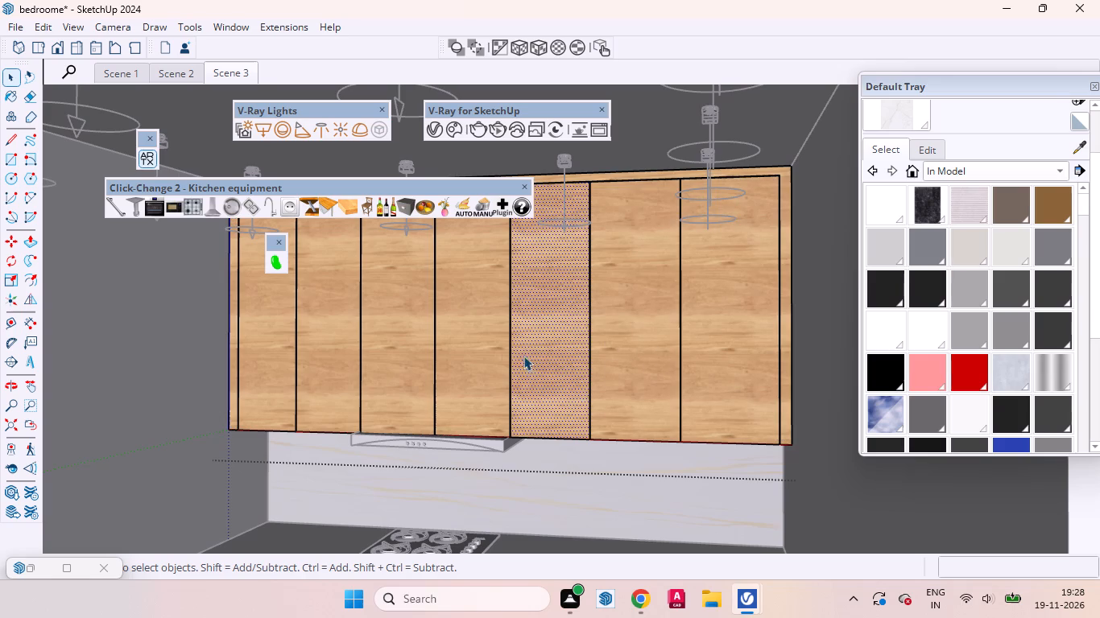
left_click(387, 355)
left_click(329, 355)
left_click(283, 351)
left_click(449, 355)
left_click(382, 356)
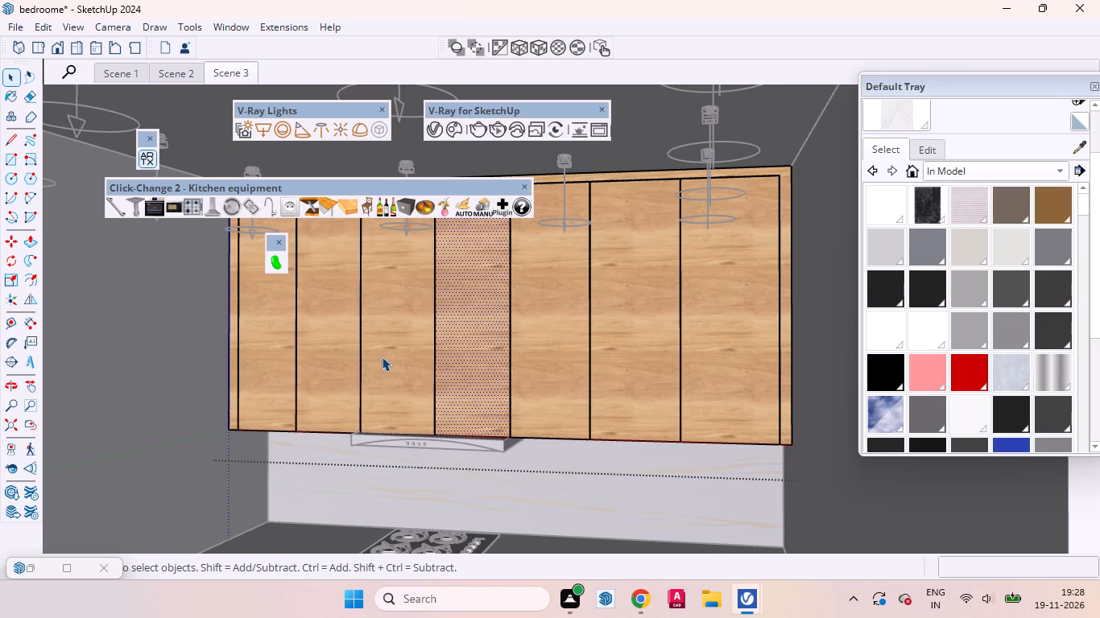
left_click(312, 345)
left_click(480, 350)
left_click(610, 352)
left_click(573, 352)
left_click(717, 356)
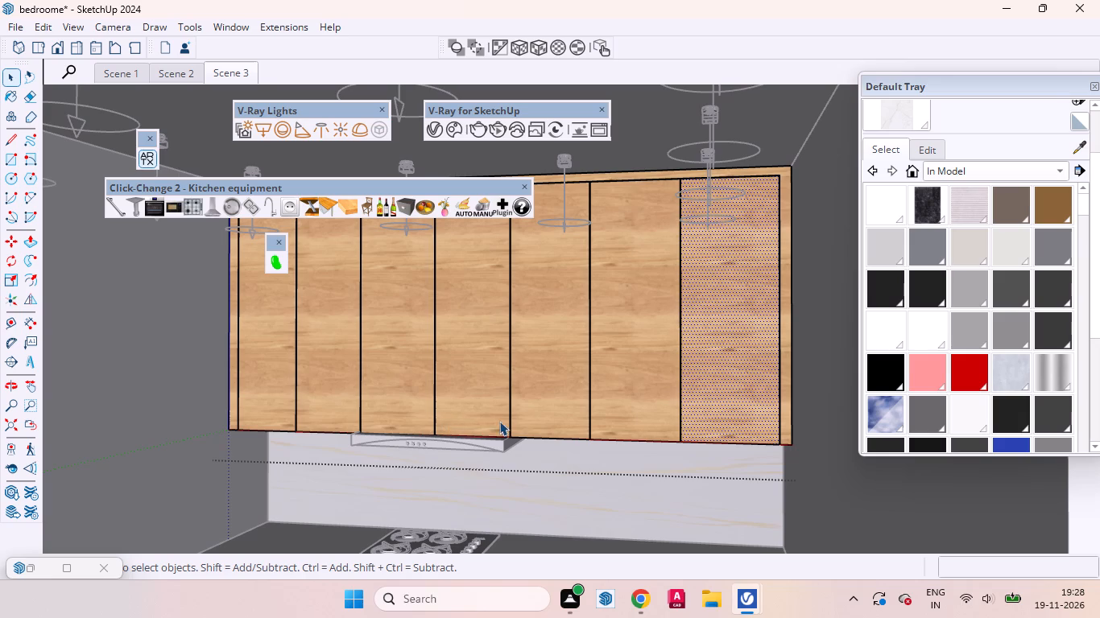
Examine the wall cabinets' bottom face, lower door fronts and frame edge from below.
scroll(611, 379, "up", 4)
scroll(455, 435, "down", 3)
middle_click_drag(551, 444, 546, 370)
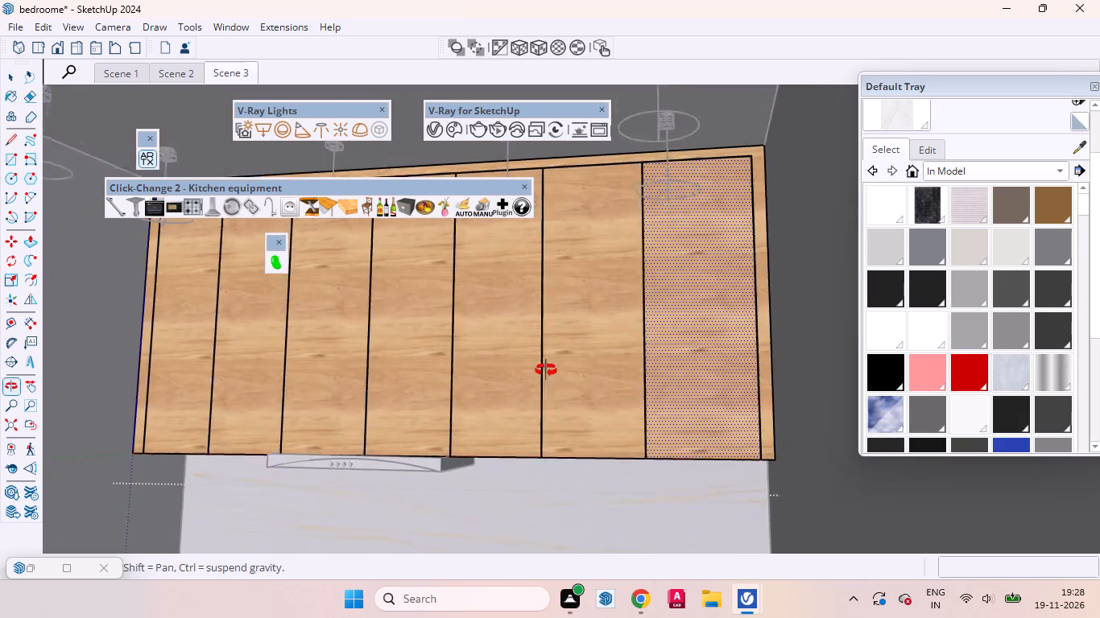
middle_click_drag(546, 370, 543, 302)
scroll(663, 495, "up", 3)
left_click(594, 447)
left_click(482, 415)
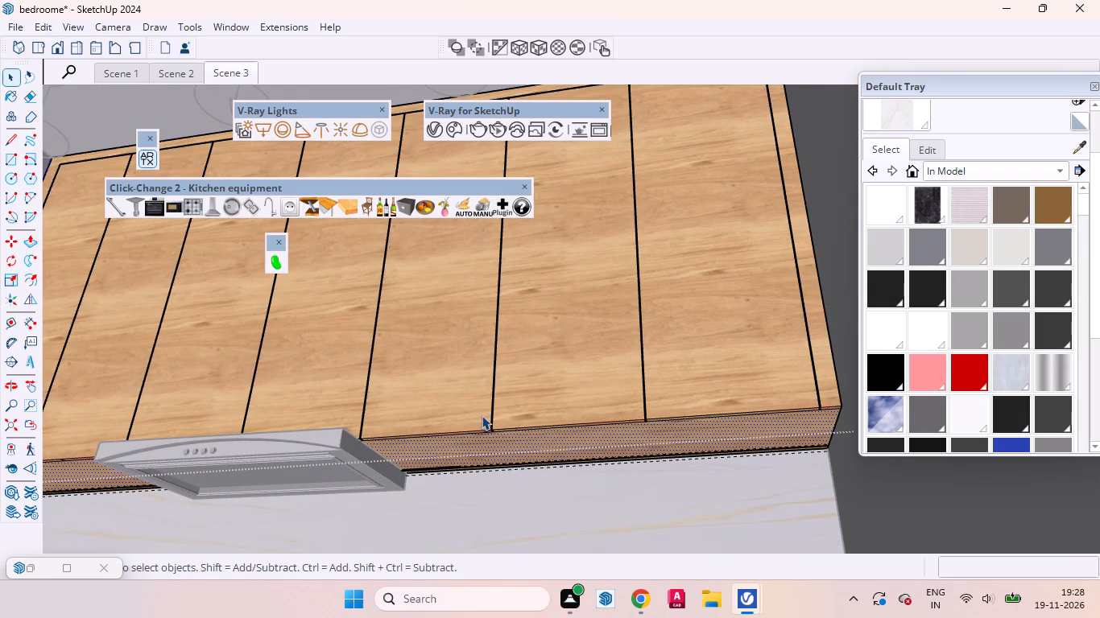
left_click(574, 404)
left_click(711, 389)
left_click(819, 357)
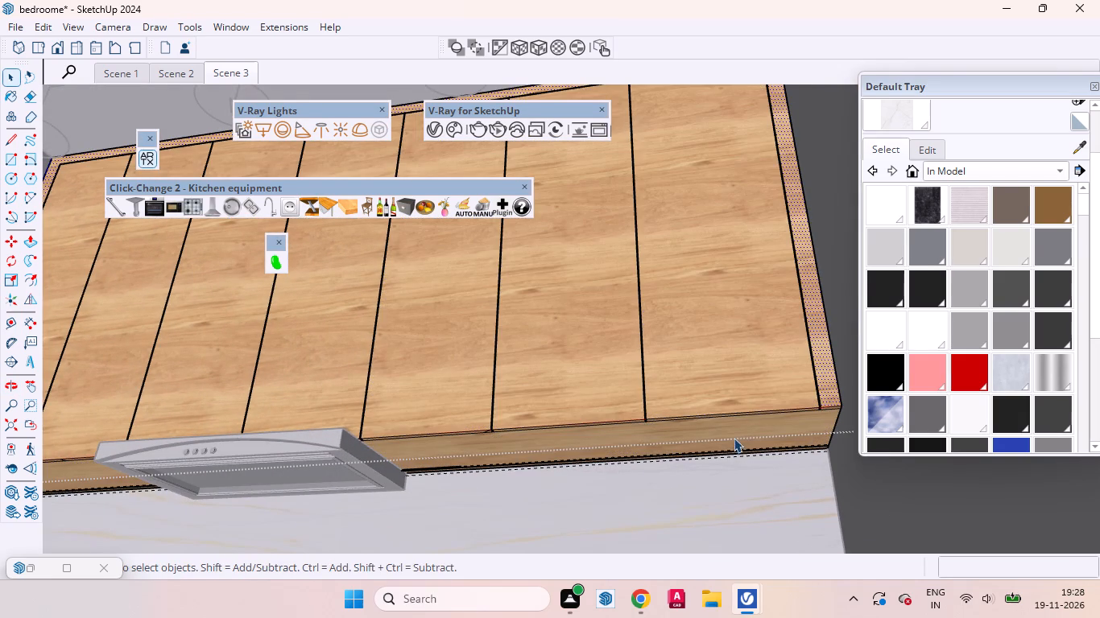
left_click(734, 438)
Leave the wall cabinet group and return to the saved Scene 3 kitchen view.
middle_click_drag(527, 398, 668, 542)
scroll(630, 479, "down", 6)
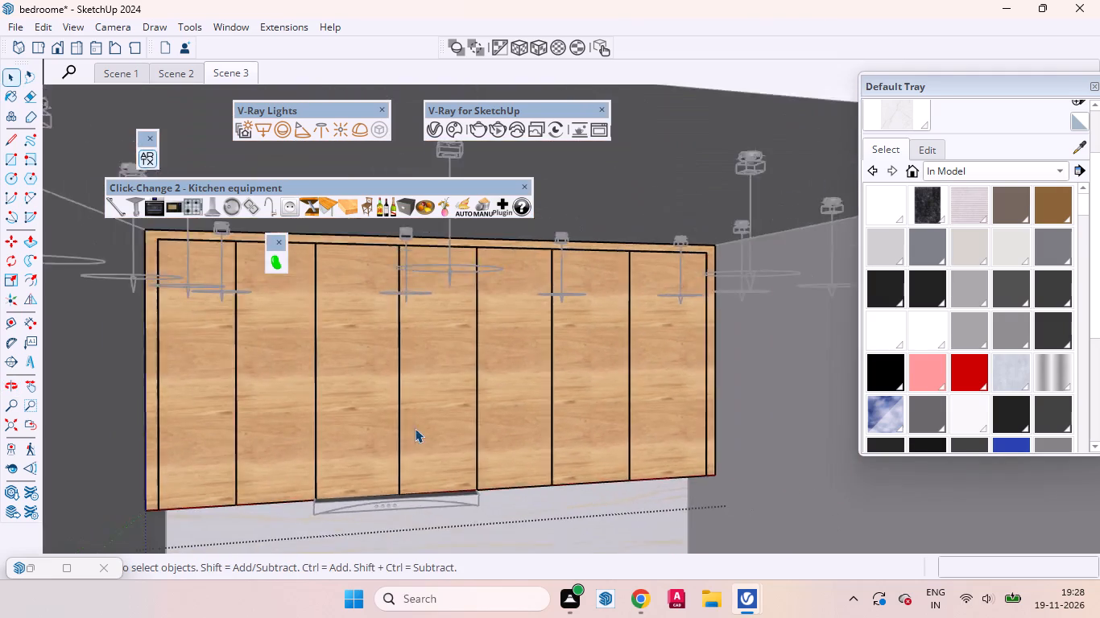
scroll(415, 428, "down", 4)
middle_click_drag(434, 455, 387, 418)
double_click(690, 185)
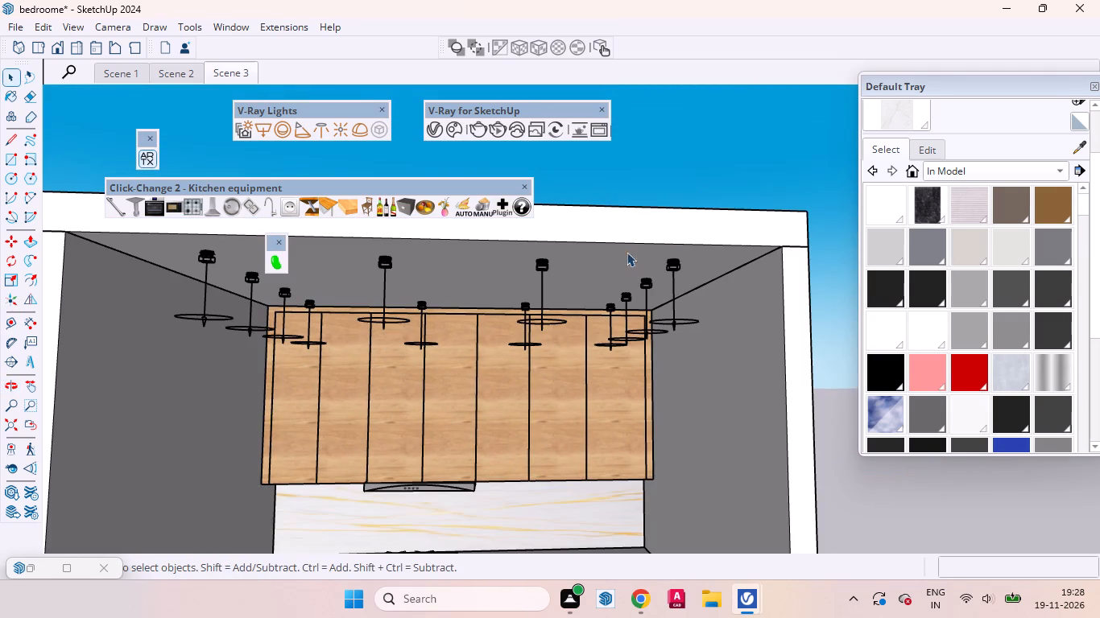
left_click(234, 77)
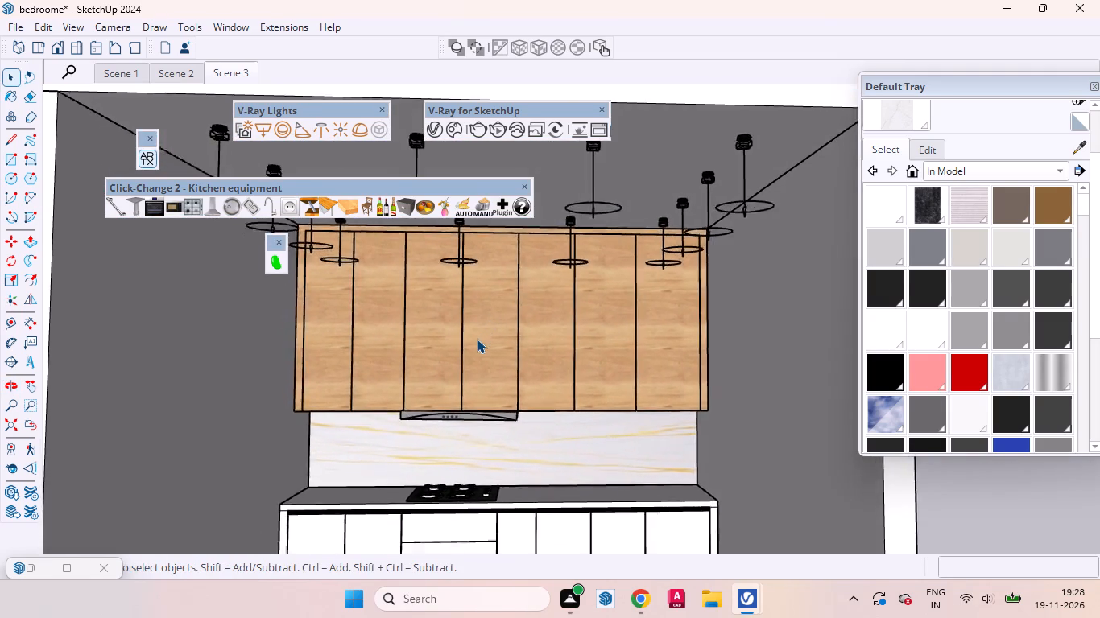
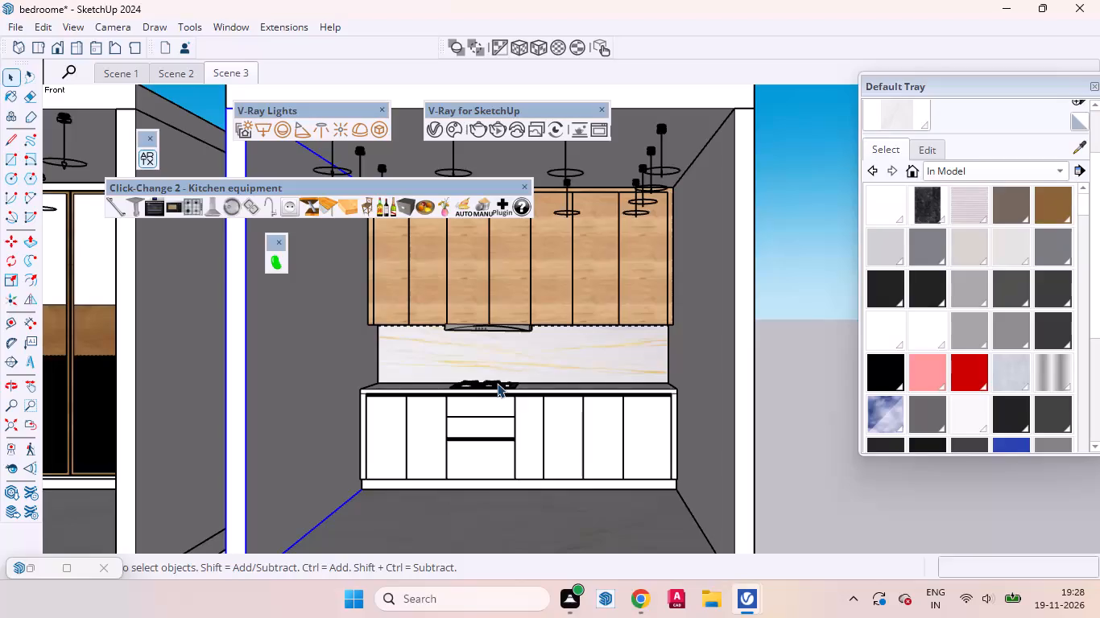
Clear the selection of the kitchen room's walls in the Scene 3 view.
left_click(792, 338)
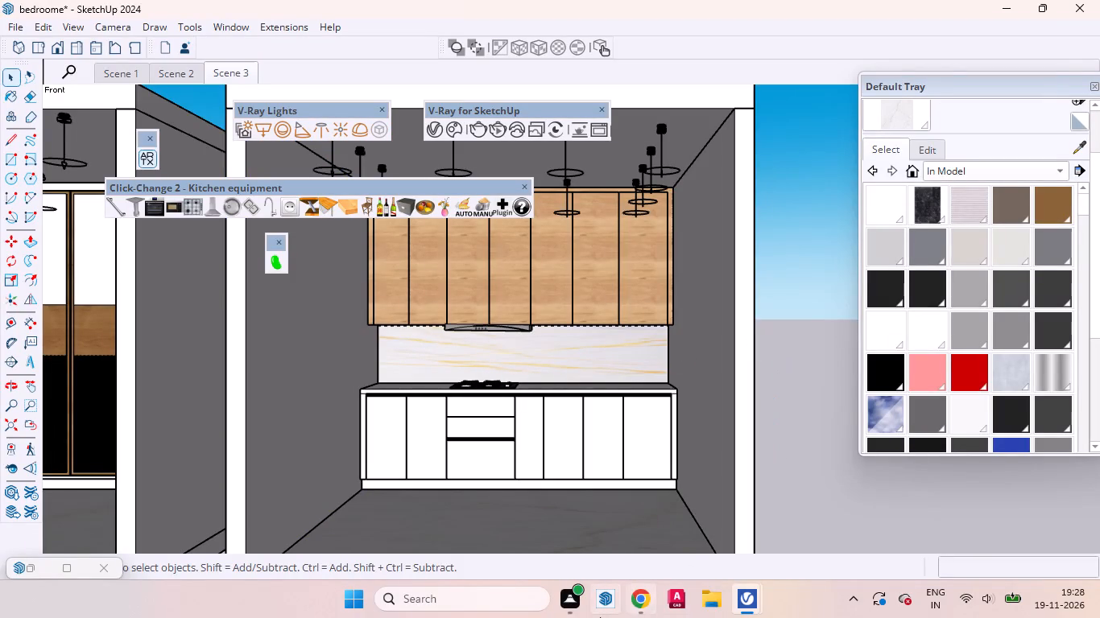
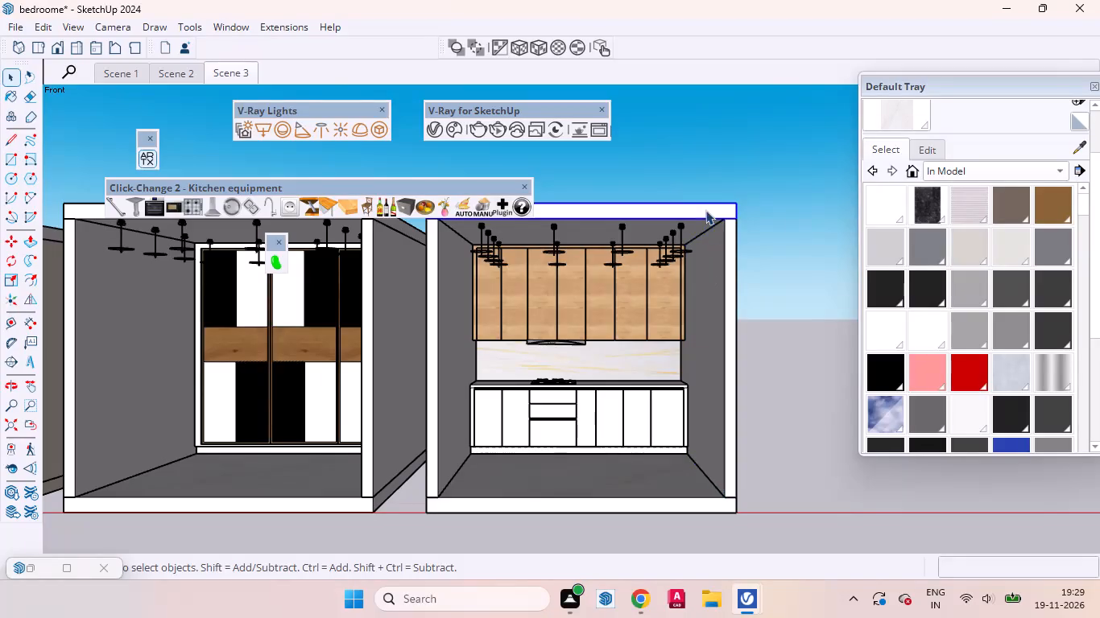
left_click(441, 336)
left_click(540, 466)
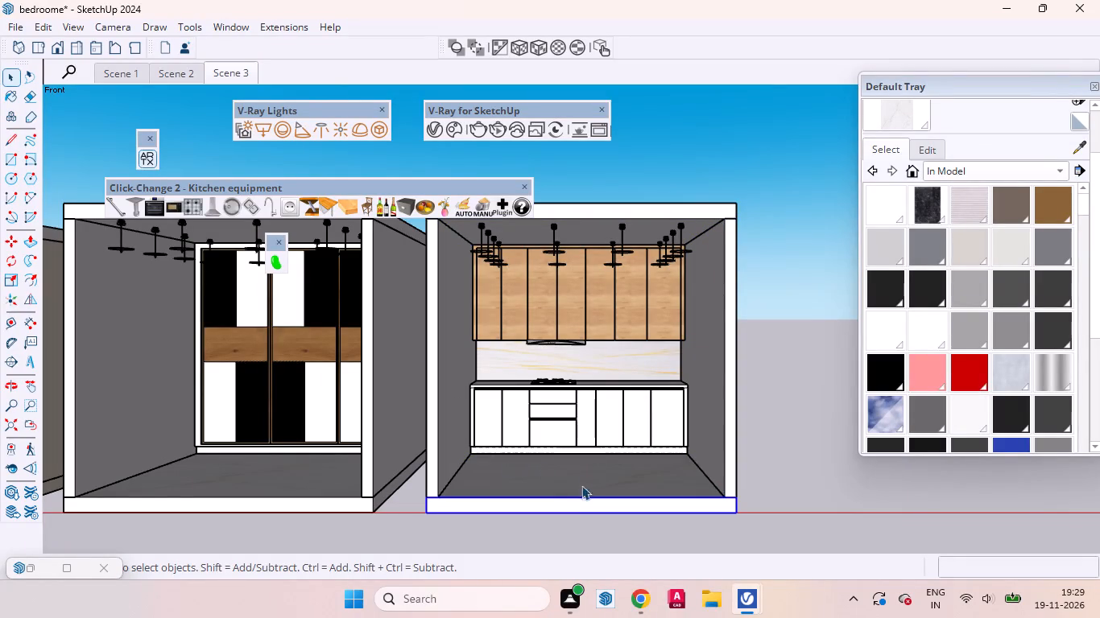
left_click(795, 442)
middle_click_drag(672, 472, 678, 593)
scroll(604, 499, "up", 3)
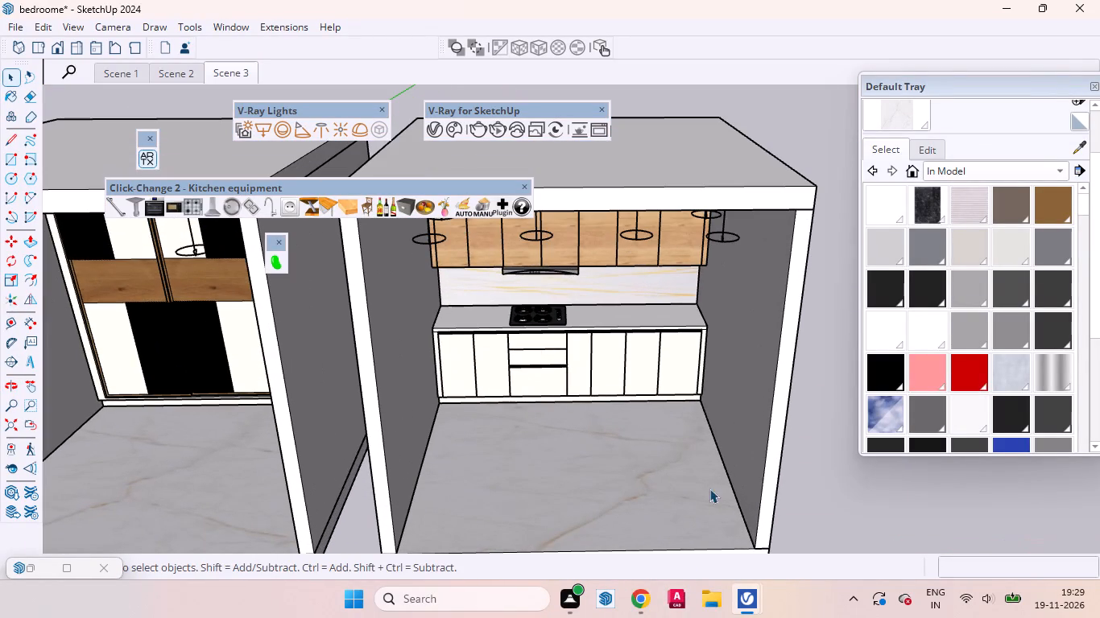
Update Scene 3 with the kitchen view panned to show more of the base cabinets down to their plinth.
left_click(250, 70)
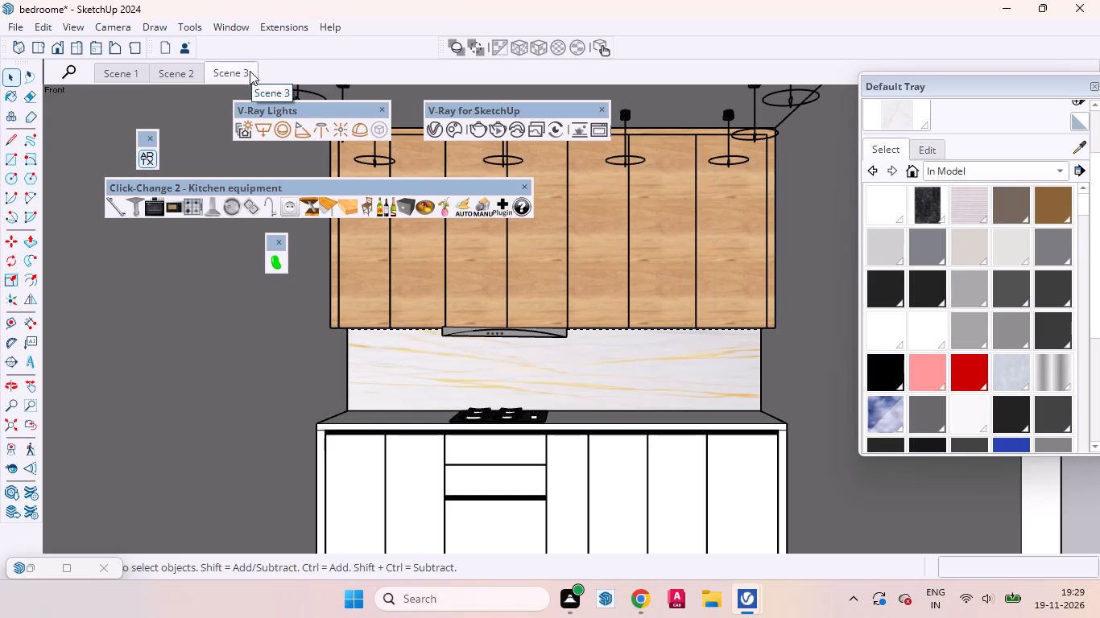
left_click(23, 385)
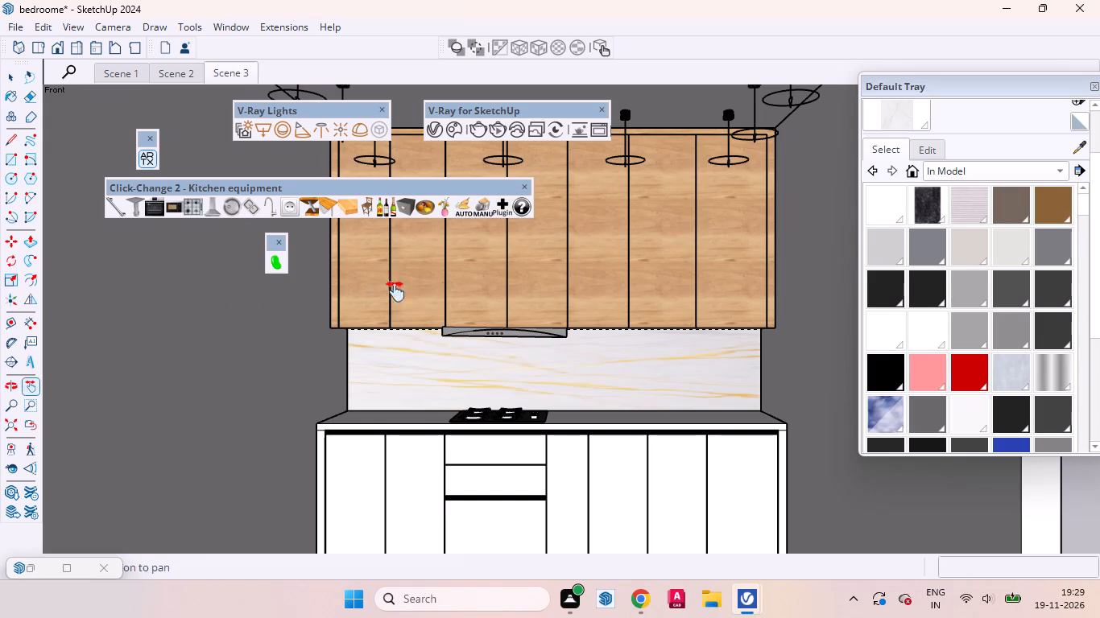
left_click_drag(544, 293, 544, 278)
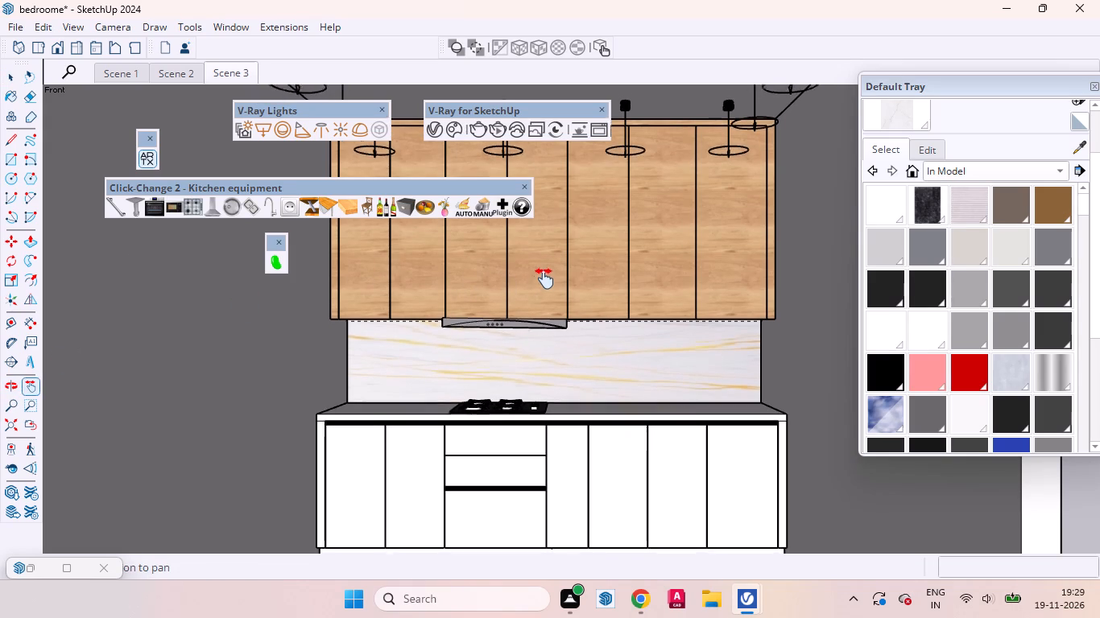
left_click_drag(544, 278, 544, 278)
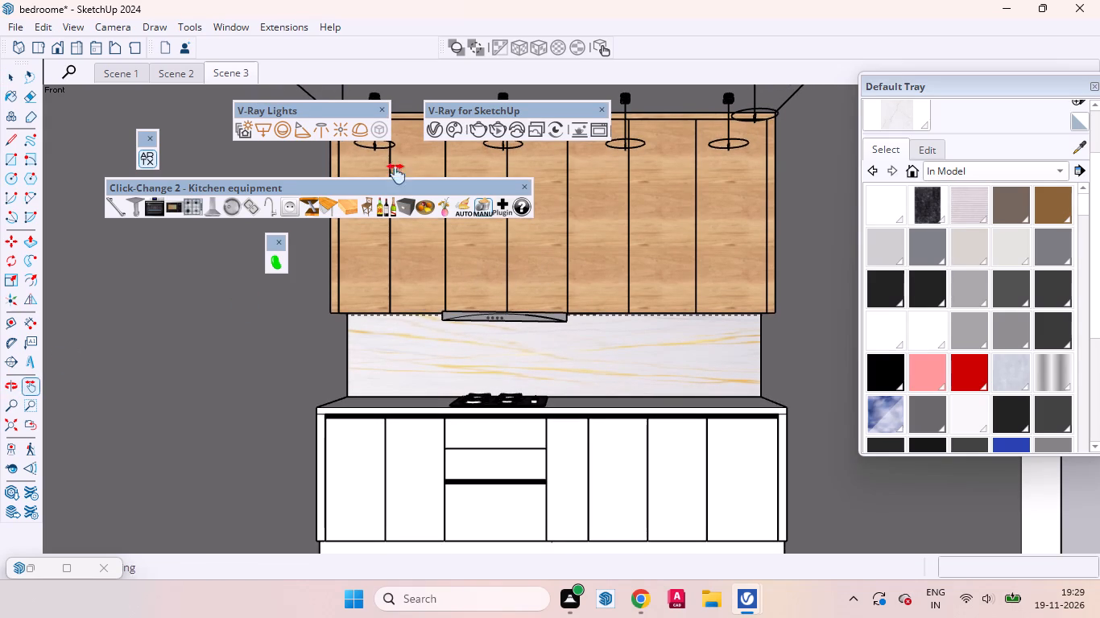
right_click(230, 71)
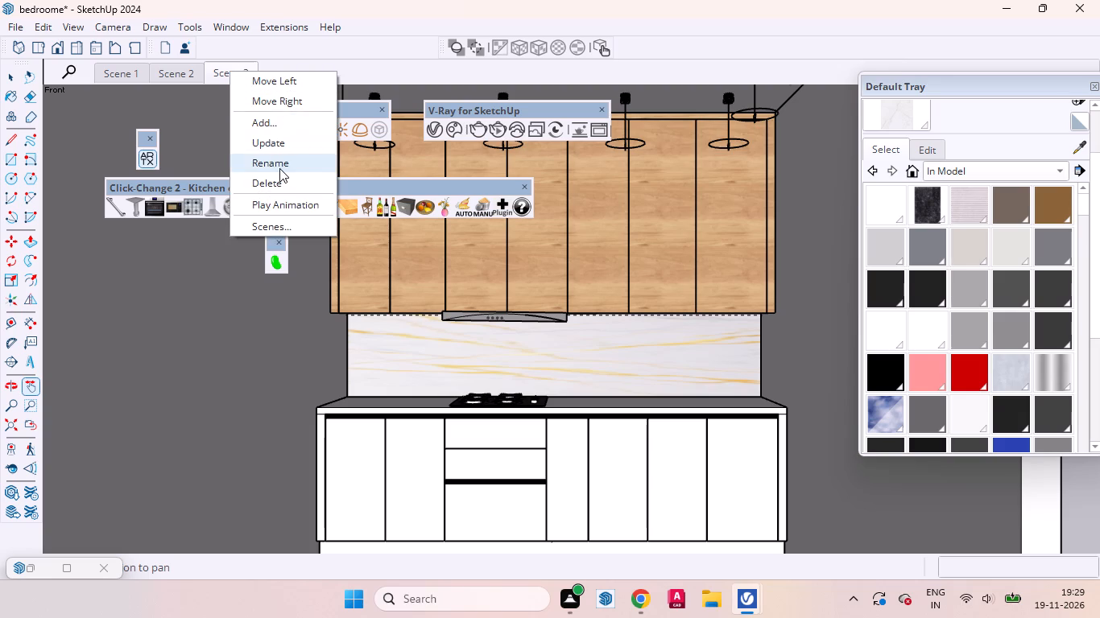
left_click(275, 147)
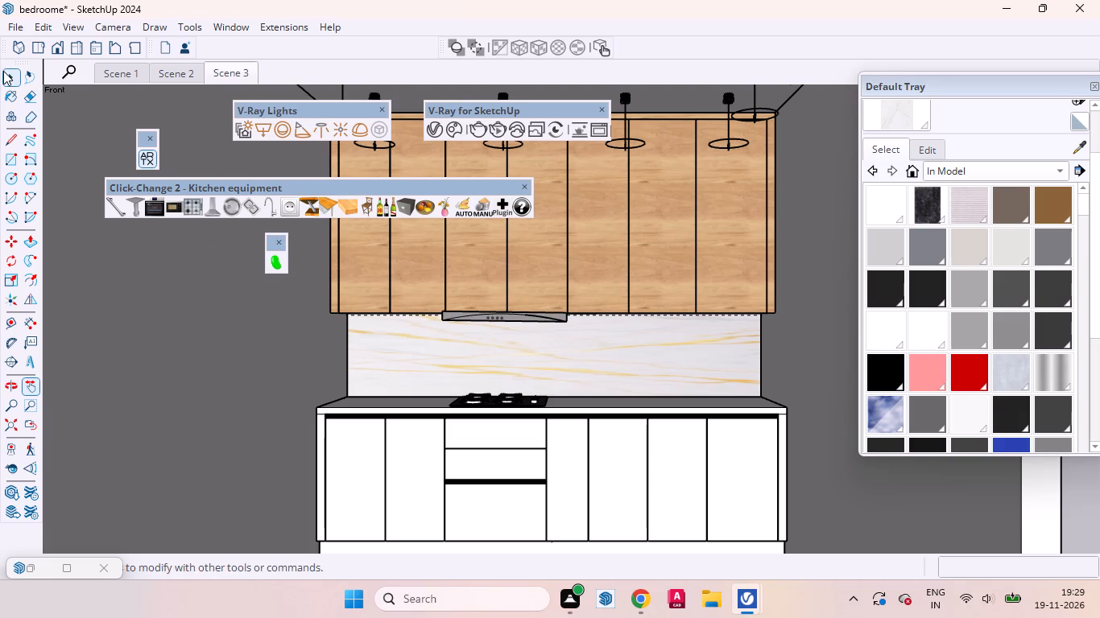
left_click(3, 70)
Recall Scene 3 to check its updated kitchen view.
scroll(391, 323, "down", 4)
scroll(407, 336, "up", 1)
scroll(411, 341, "down", 4)
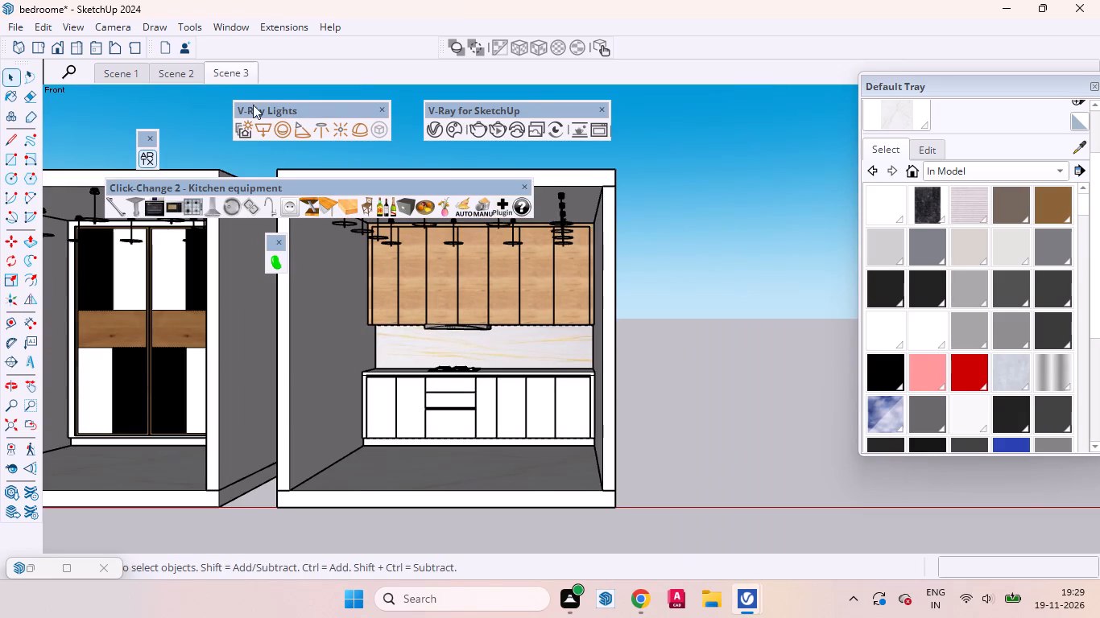
left_click(221, 80)
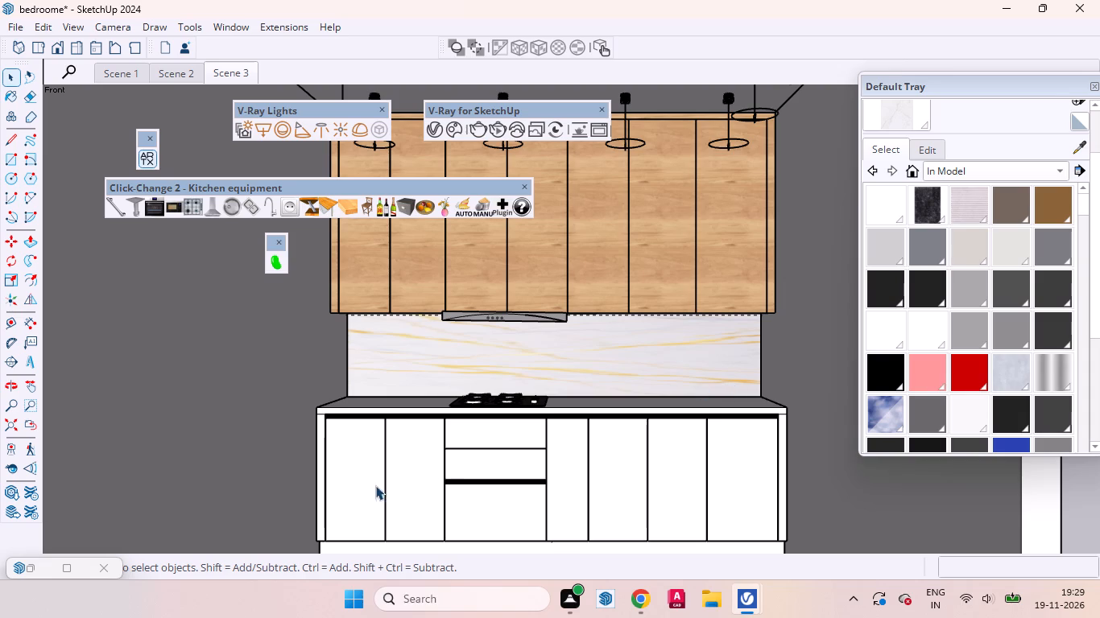
Inspect the base cabinets' end panel face and its top edge beneath the countertop, leaving the group with nothing selected.
scroll(329, 435, "up", 18)
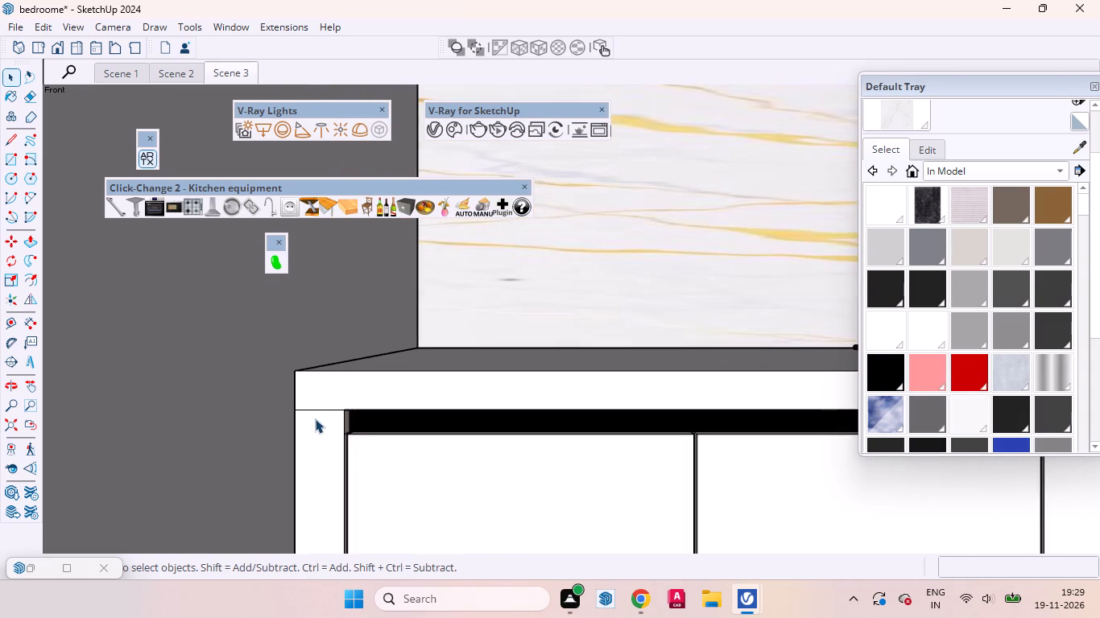
left_click(339, 432)
triple_click(327, 435)
left_click(325, 414)
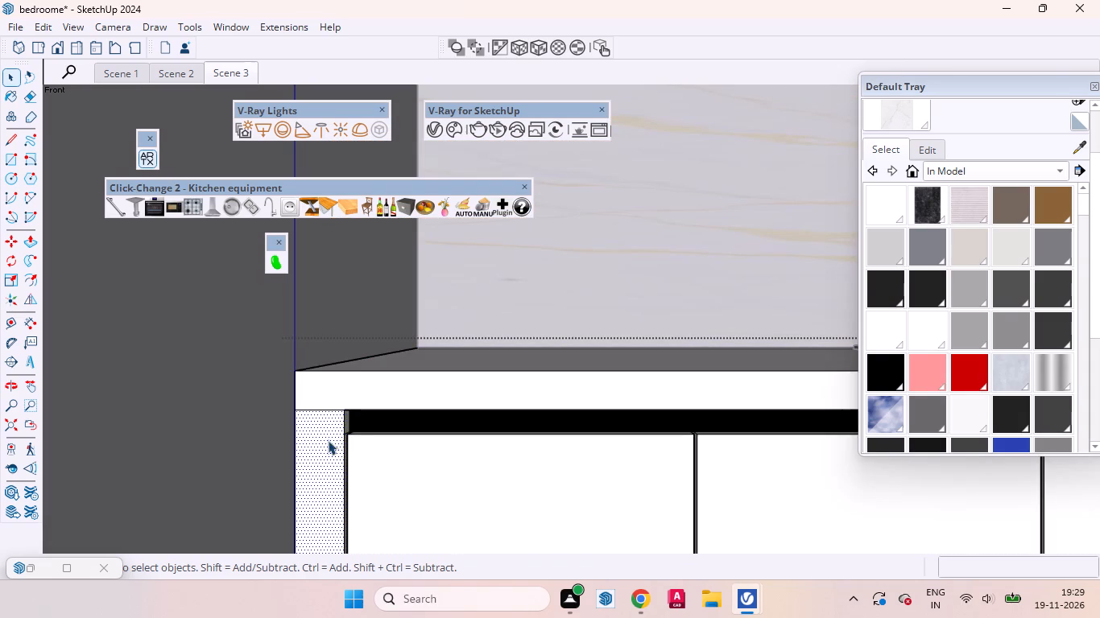
left_click(328, 408)
scroll(355, 444, "down", 7)
scroll(334, 435, "up", 1)
scroll(334, 435, "down", 2)
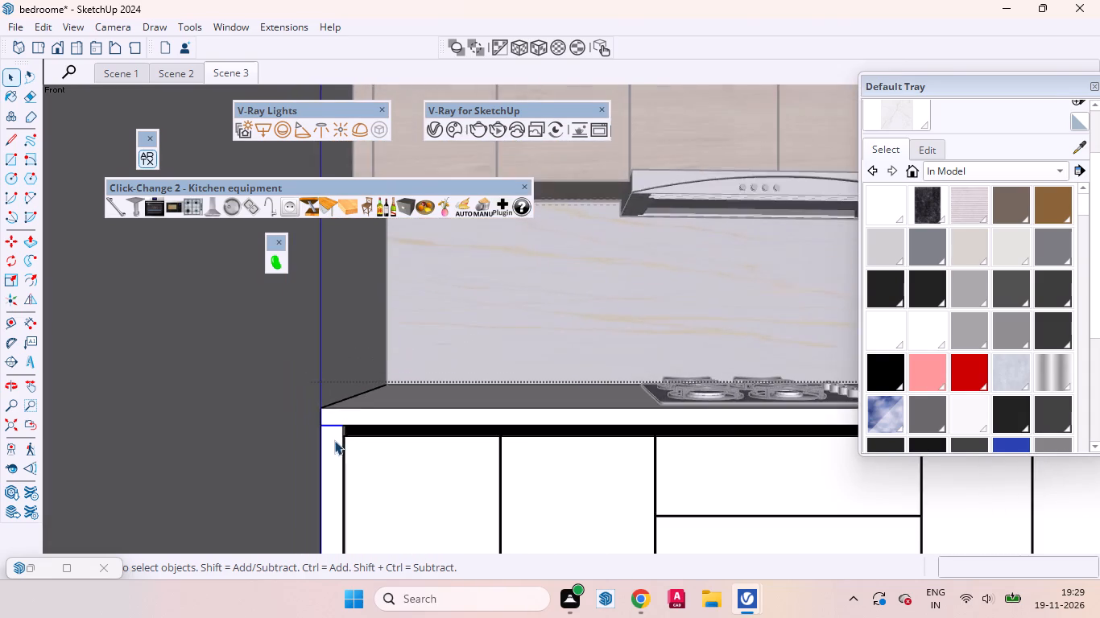
scroll(334, 440, "down", 20)
scroll(334, 440, "down", 2)
left_click(572, 445)
left_click(589, 447)
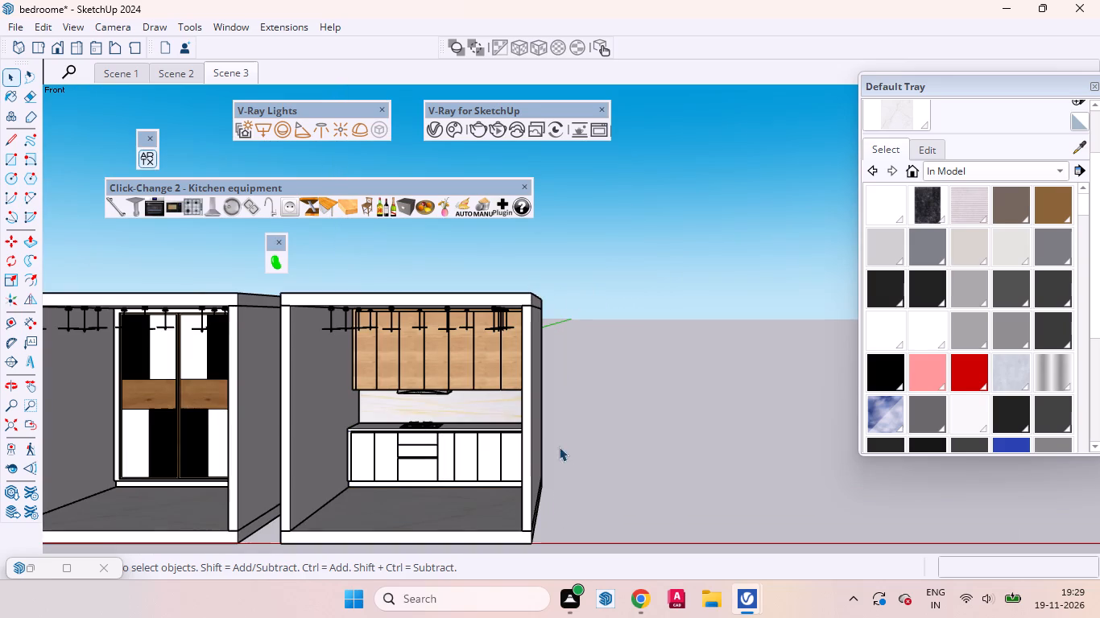
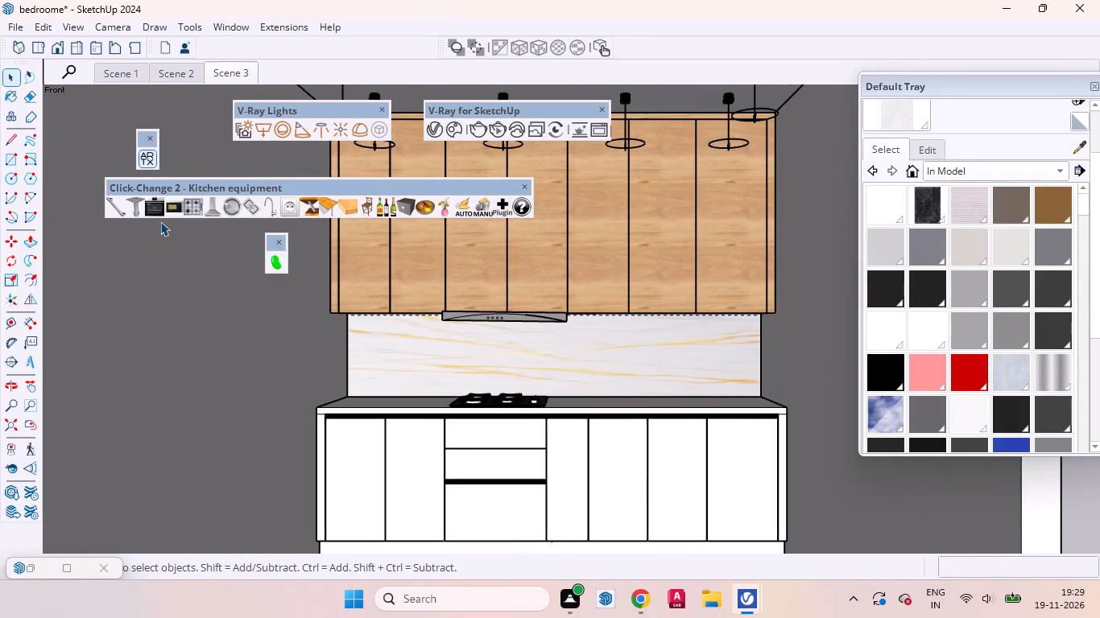
Open the upper cabinet group and erase the short stray edge crossing the door's underside strip, left of the range hood.
scroll(372, 264, "up", 2)
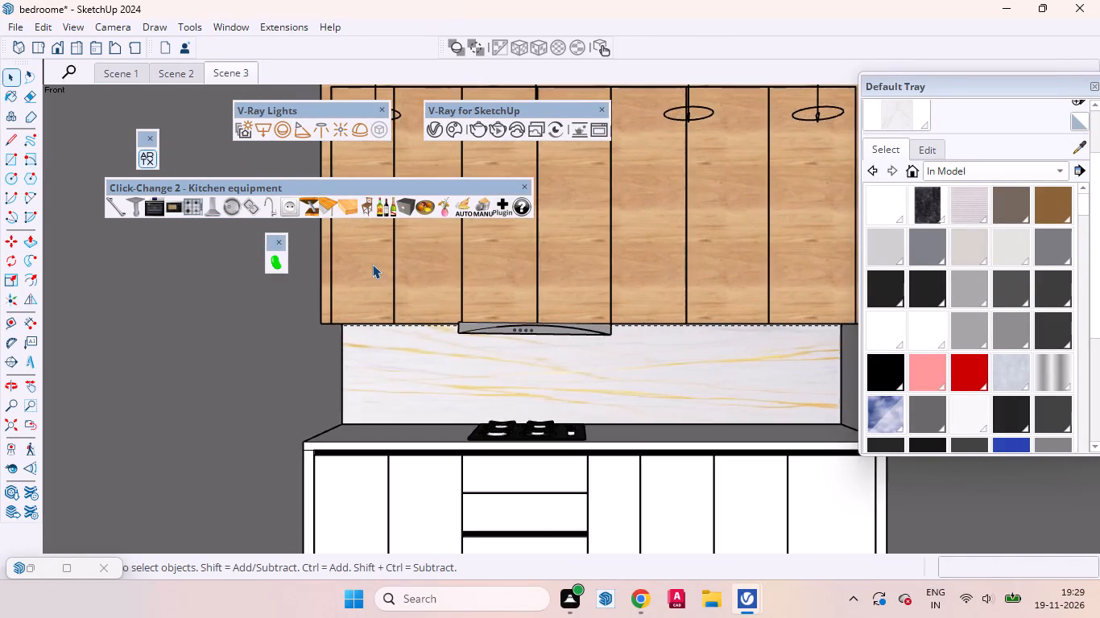
scroll(372, 264, "up", 8)
middle_click_drag(512, 379, 440, 272)
scroll(439, 291, "up", 5)
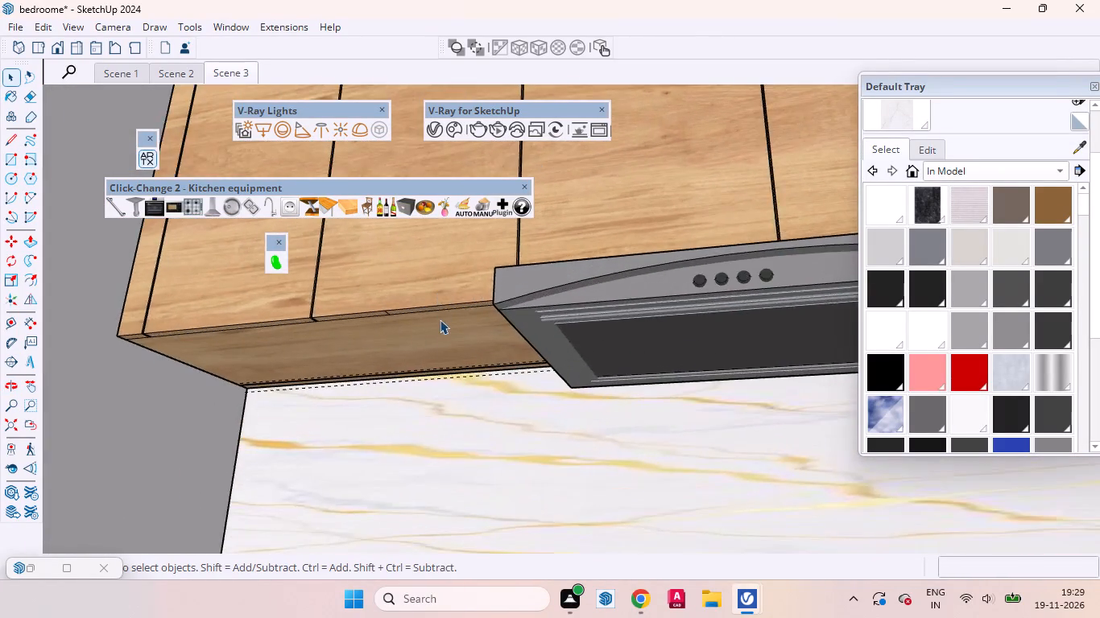
scroll(440, 319, "up", 11)
left_click(428, 345)
triple_click(412, 356)
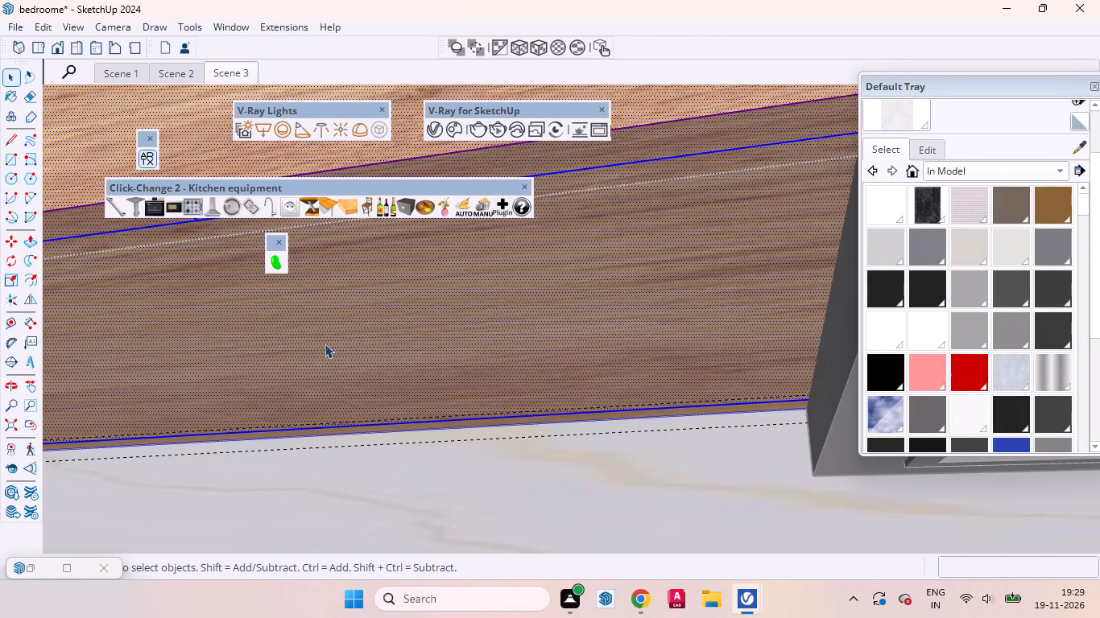
left_click(420, 348)
scroll(517, 383, "down", 2)
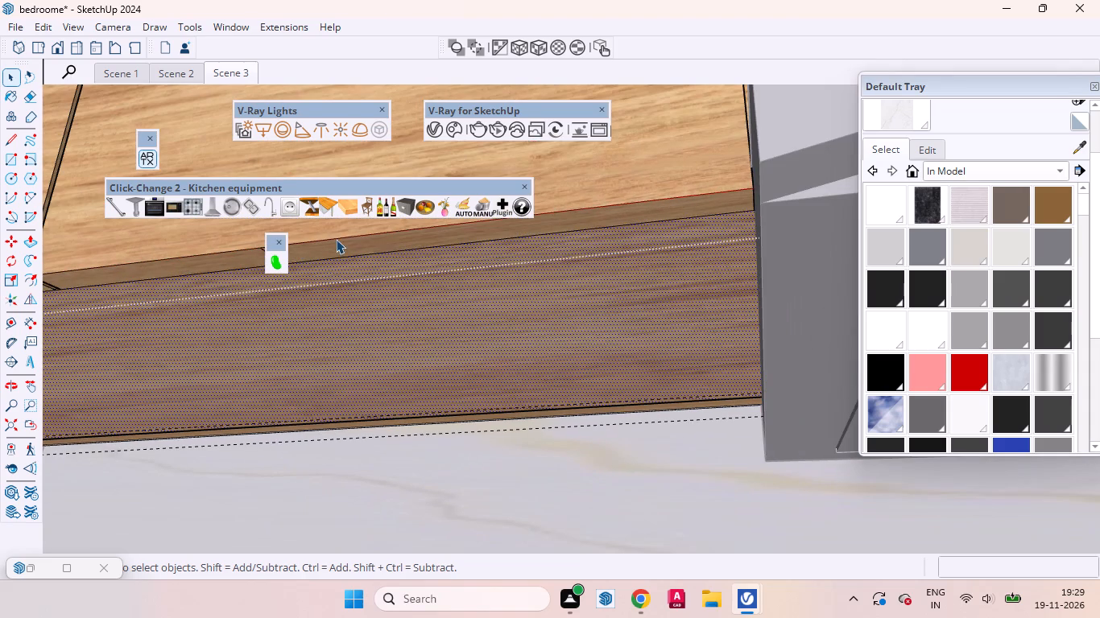
left_click(338, 246)
scroll(507, 360, "down", 6)
scroll(370, 327, "up", 7)
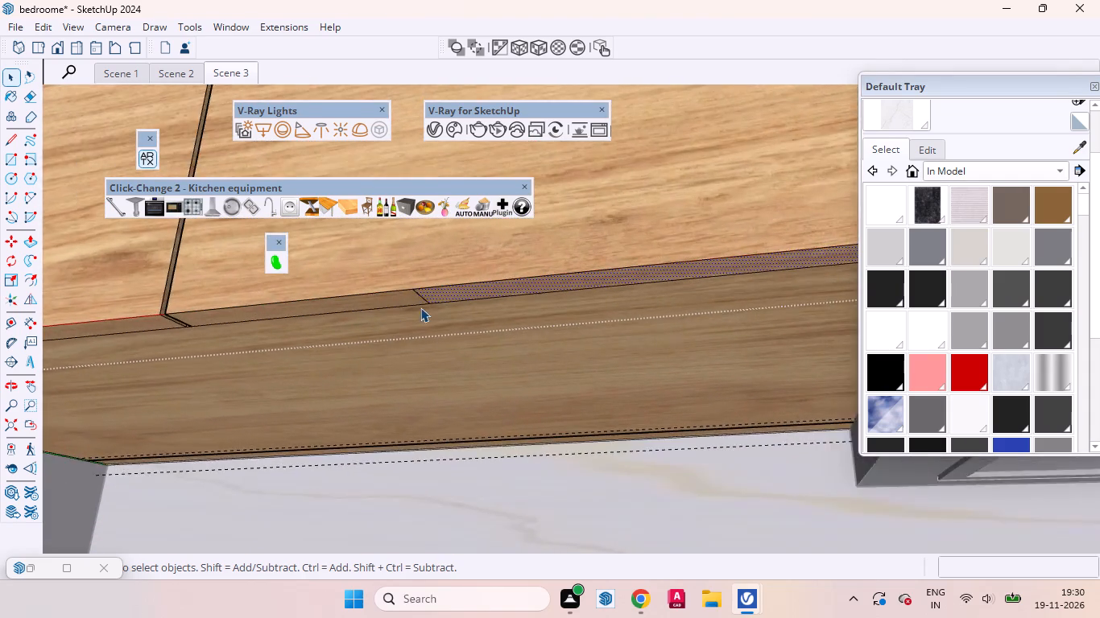
scroll(420, 307, "up", 5)
left_click(421, 293)
right_click(421, 293)
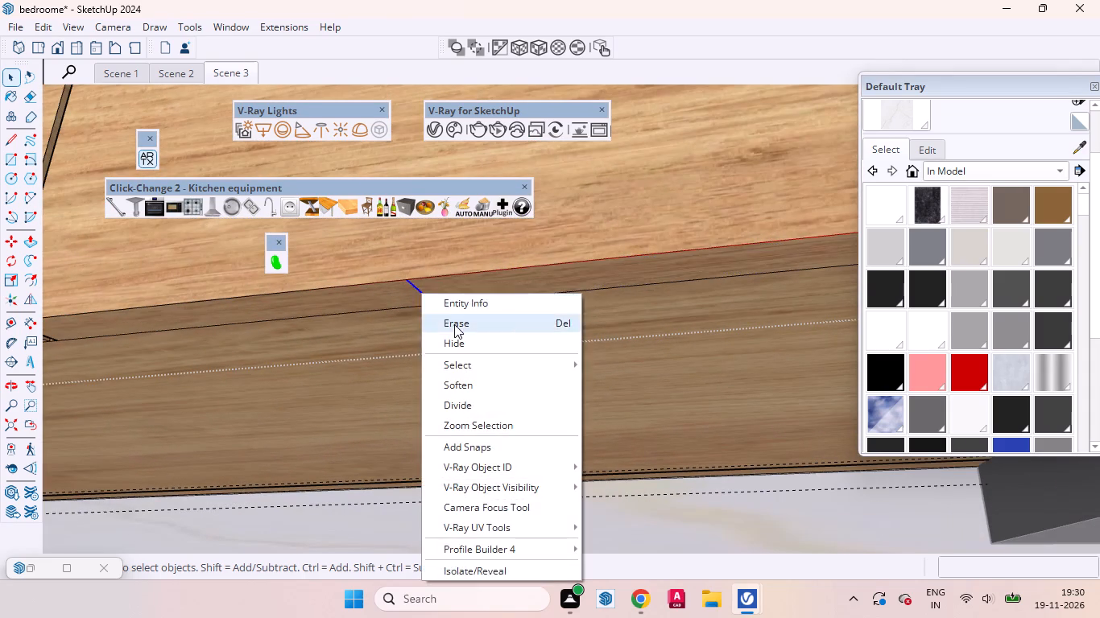
left_click(454, 324)
Erase the stray diagonal edge on the door's underside strip beside the door gap, right of the range hood.
scroll(404, 348, "down", 11)
scroll(322, 346, "up", 1)
scroll(322, 346, "down", 17)
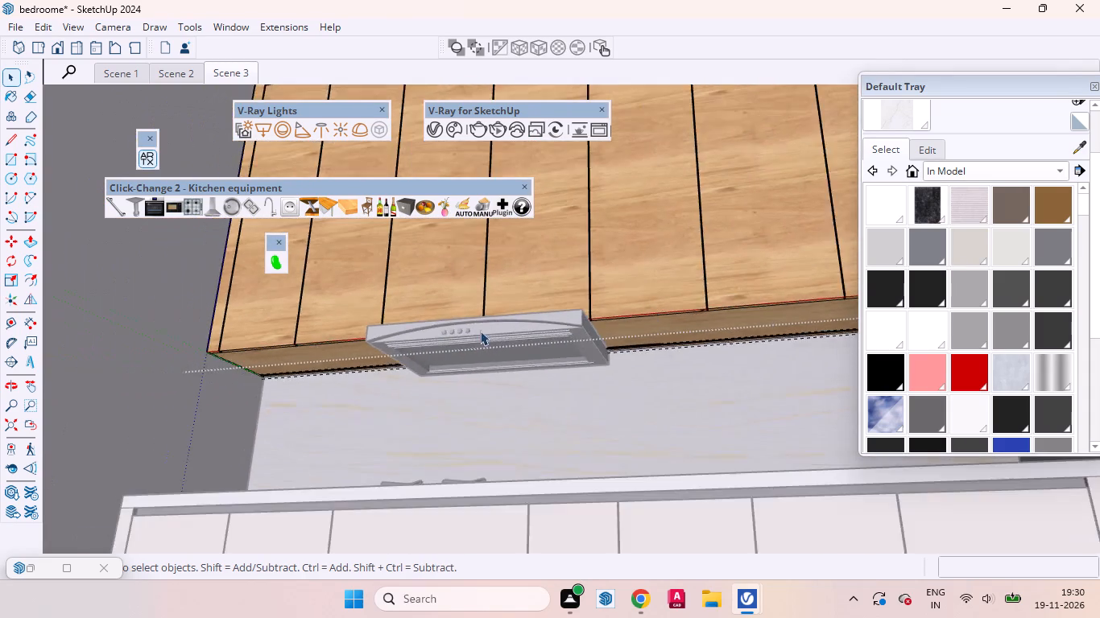
scroll(610, 313, "up", 11)
left_click(726, 291)
scroll(763, 309, "up", 10)
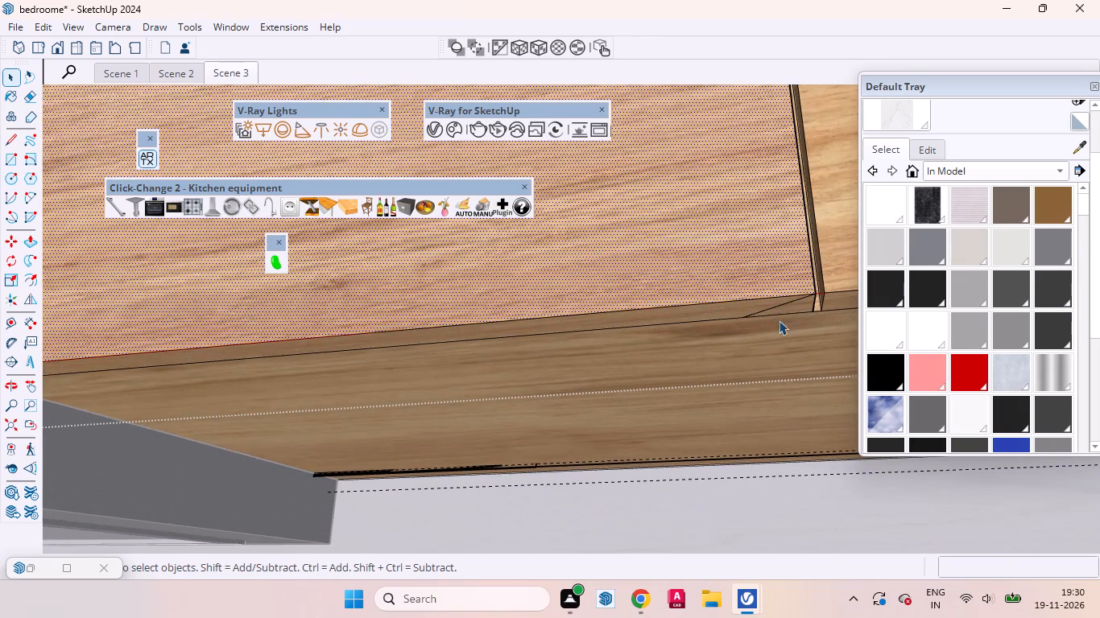
left_click(775, 305)
right_click(778, 307)
left_click(809, 332)
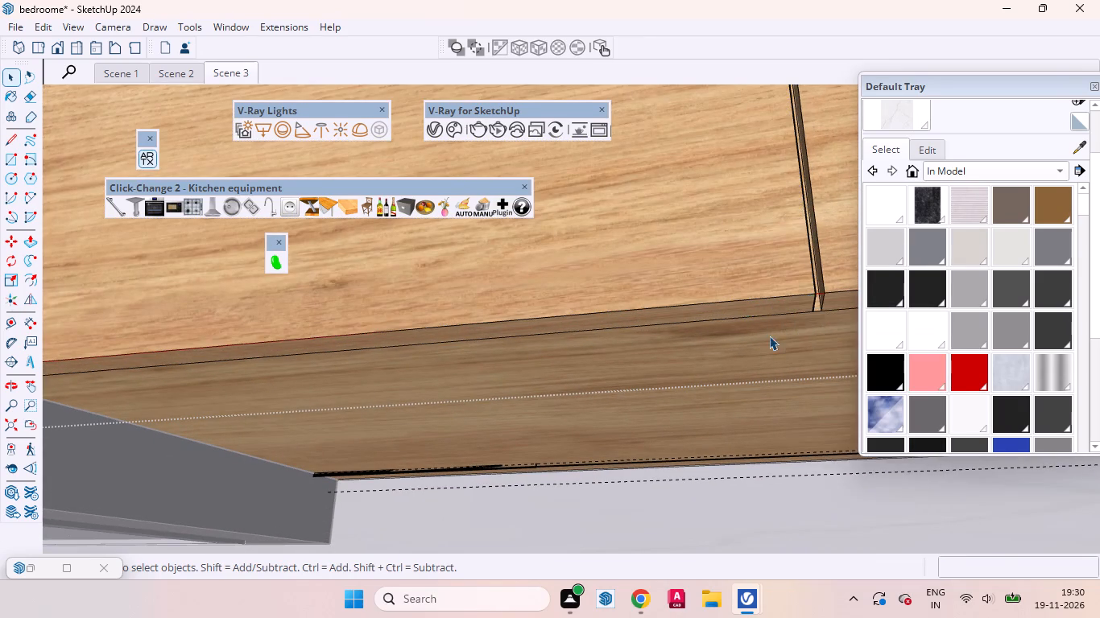
Inspect the underside strip and small gap faces around the last upper door joint at the cabinets' right end.
scroll(625, 332, "down", 20)
scroll(625, 332, "down", 2)
scroll(680, 278, "up", 6)
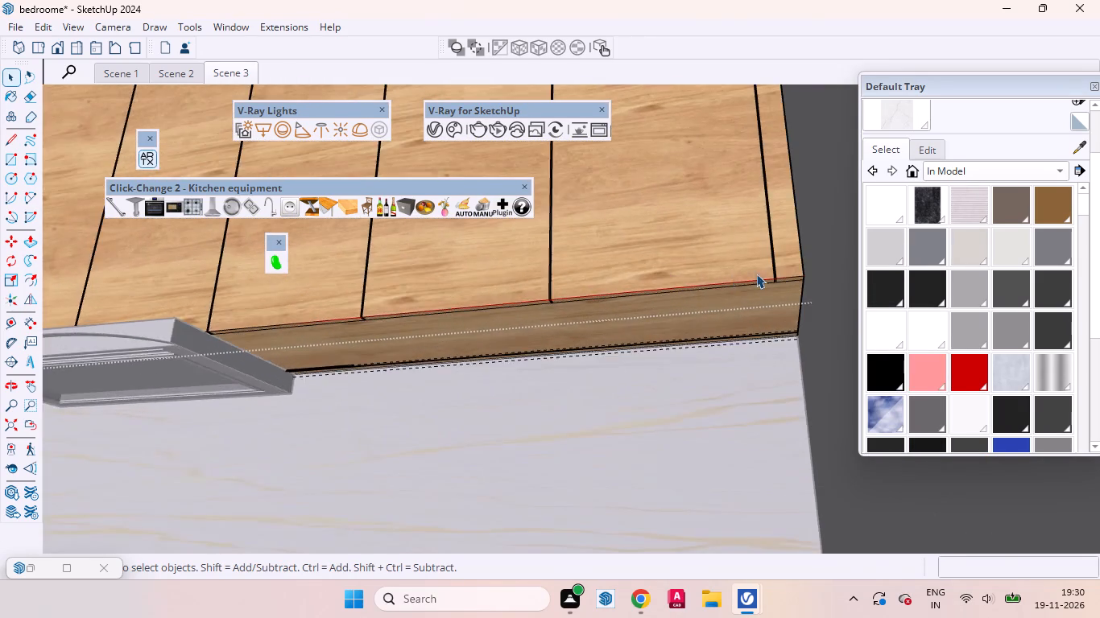
scroll(756, 274, "up", 6)
left_click(704, 241)
scroll(780, 283, "up", 7)
left_click(765, 289)
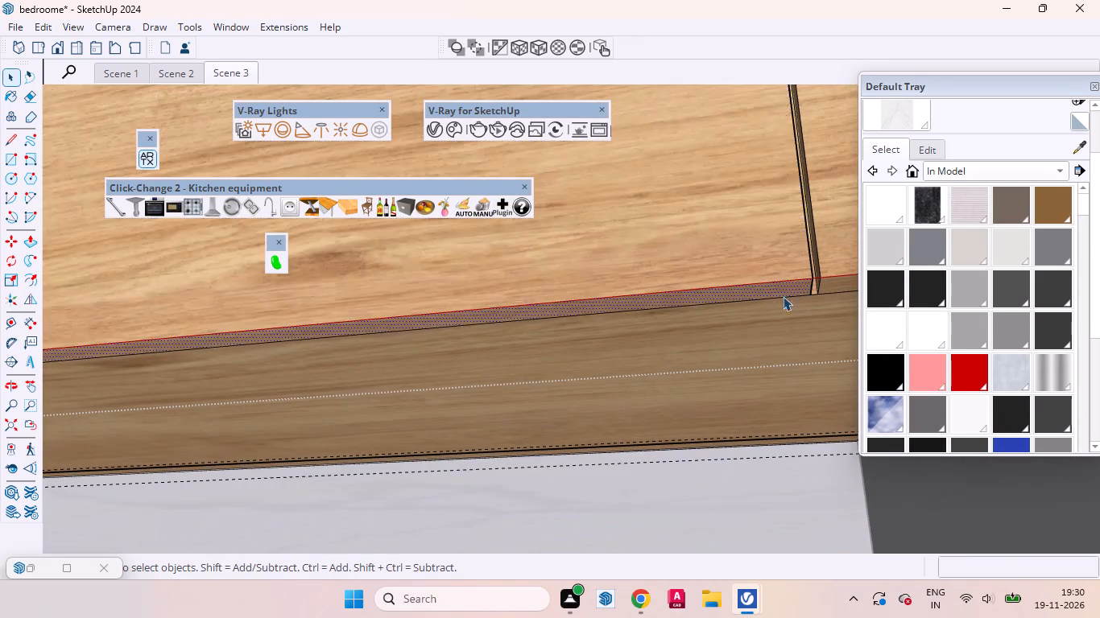
scroll(823, 296, "up", 9)
left_click(826, 272)
scroll(824, 282, "up", 6)
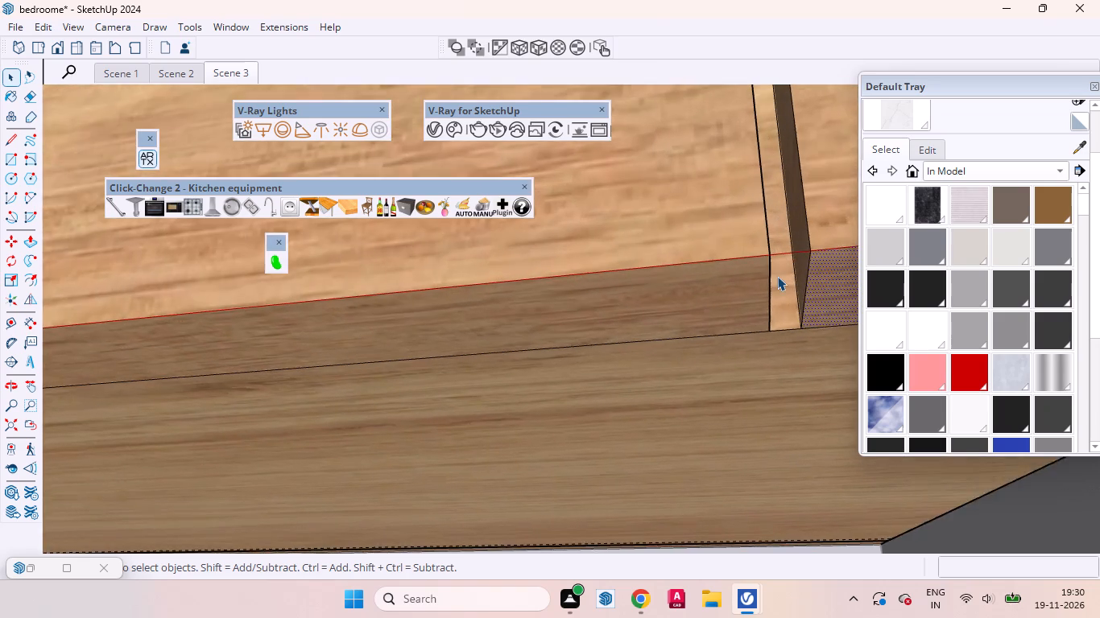
scroll(777, 276, "up", 3)
left_click(810, 270)
left_click(797, 282)
middle_click_drag(767, 299, 721, 341)
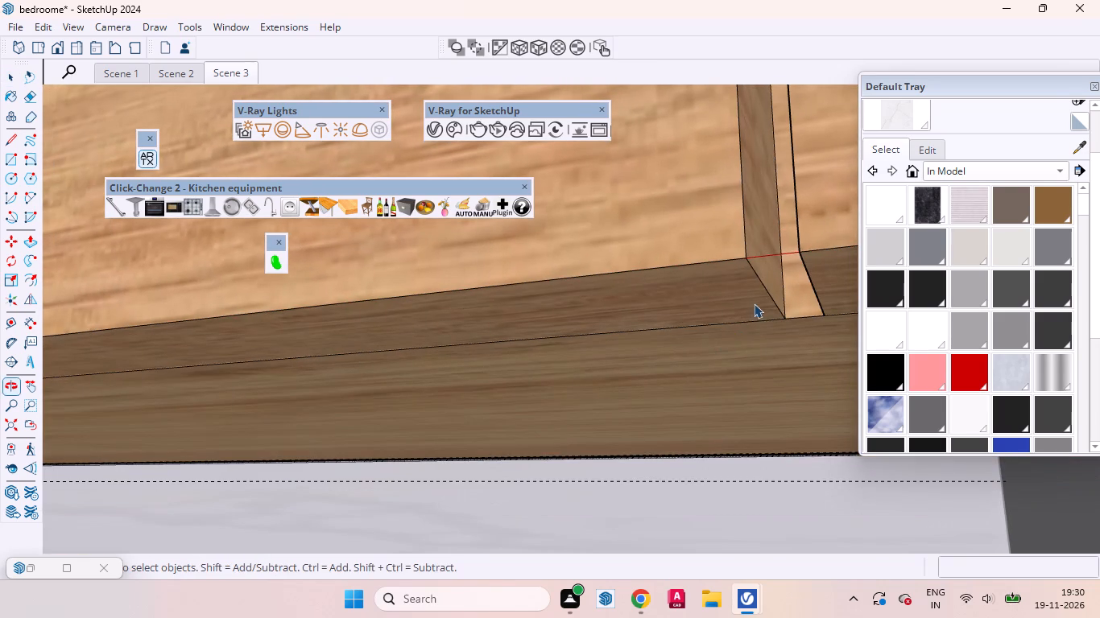
left_click(775, 280)
left_click(788, 282)
left_click(767, 344)
middle_click_drag(780, 317, 837, 254)
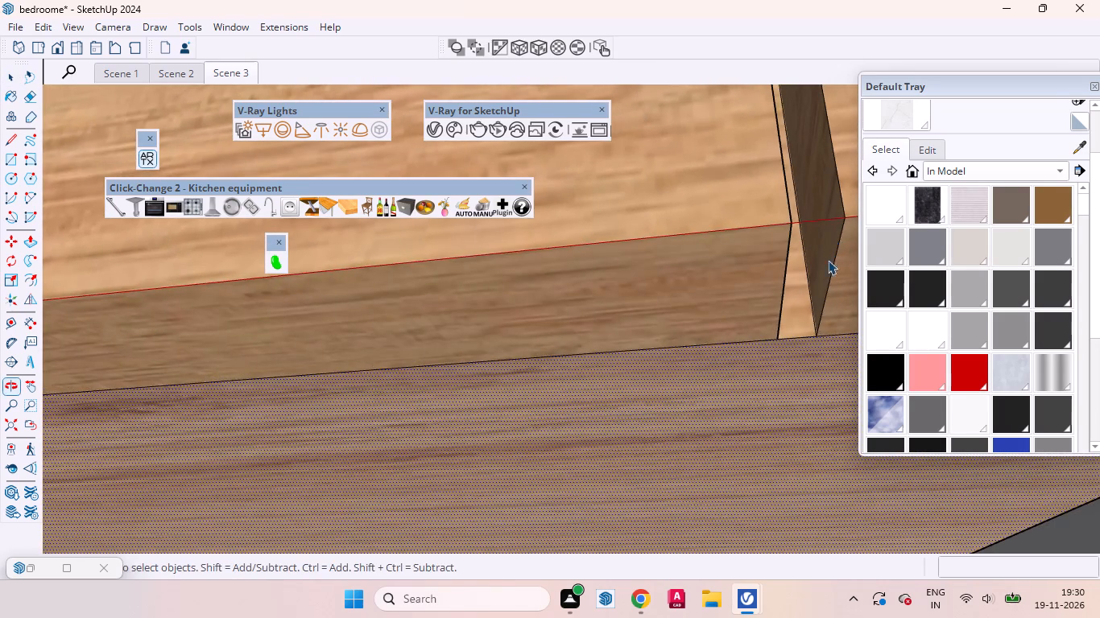
Close the upper cabinet group and restore the saved Scene 3 kitchen view.
scroll(780, 284, "down", 4)
left_click(252, 65)
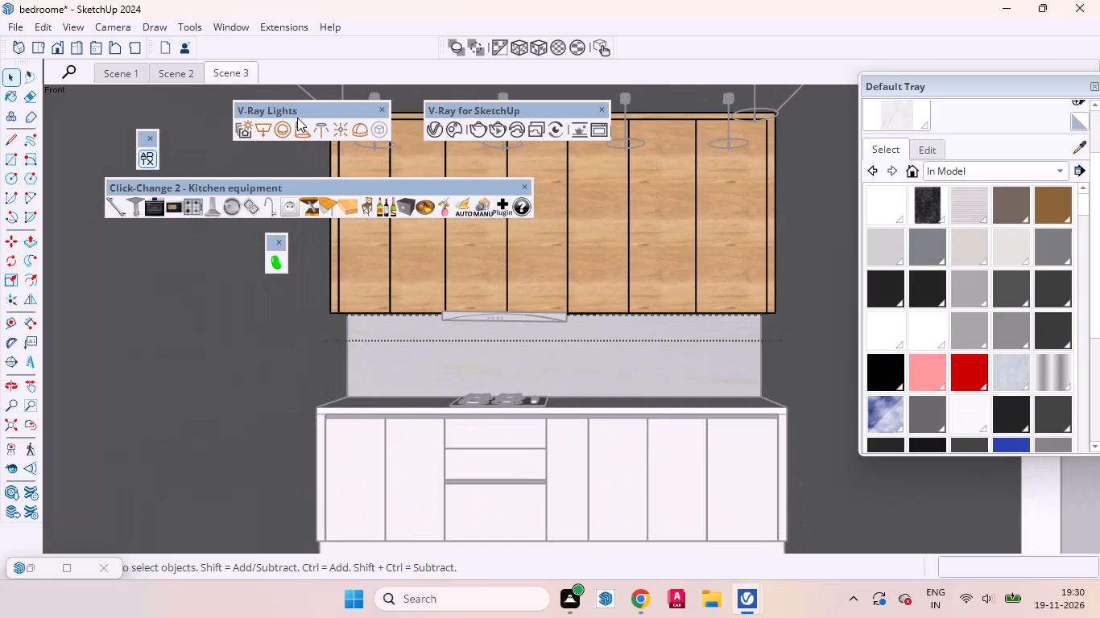
scroll(412, 273, "down", 4)
scroll(418, 274, "up", 1)
scroll(420, 299, "down", 5)
left_click(682, 319)
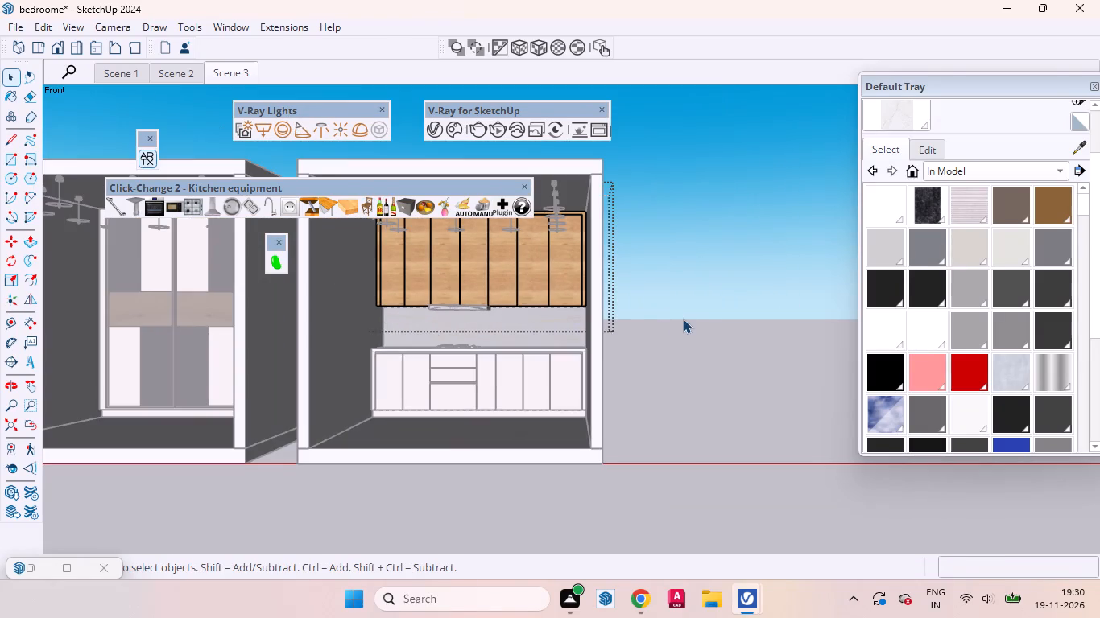
left_click(229, 72)
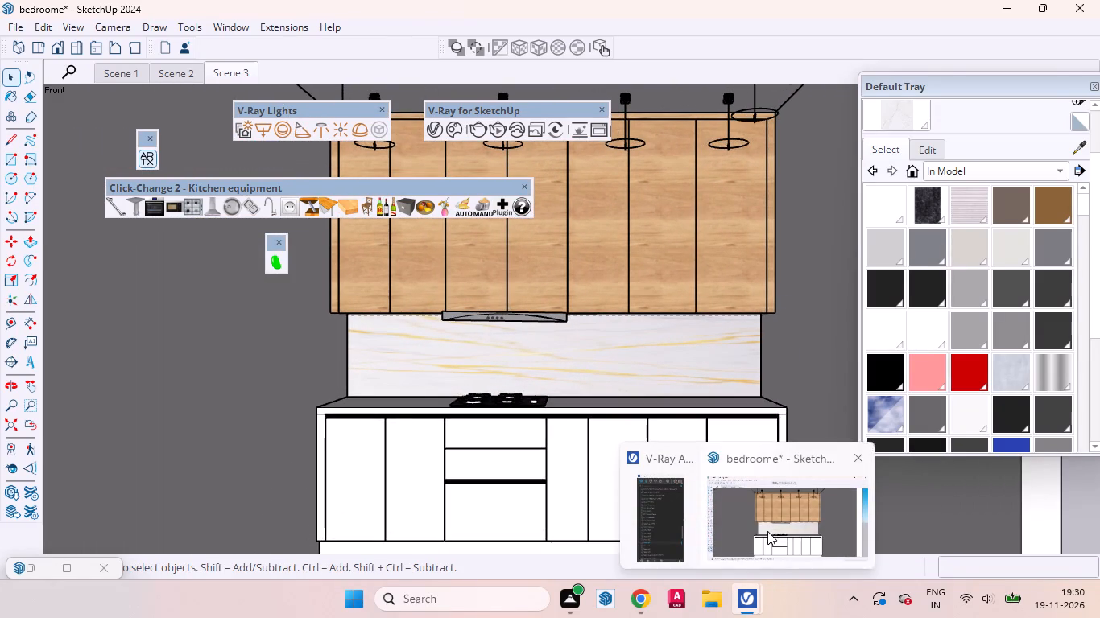
left_click(767, 531)
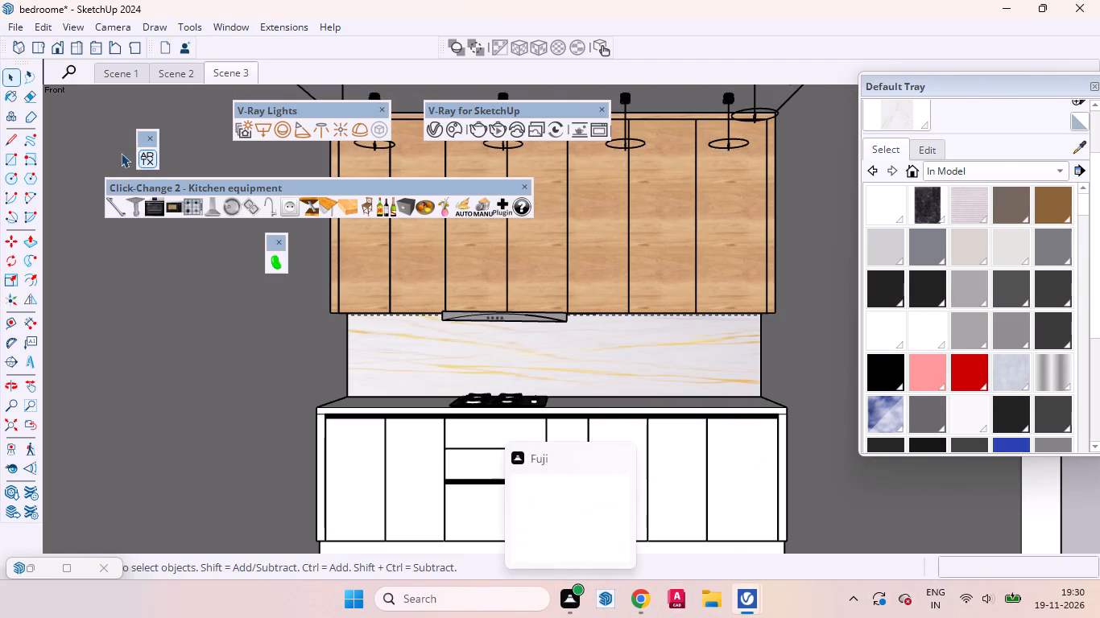
Recall Scene 1 to view its saved camera position.
left_click(98, 74)
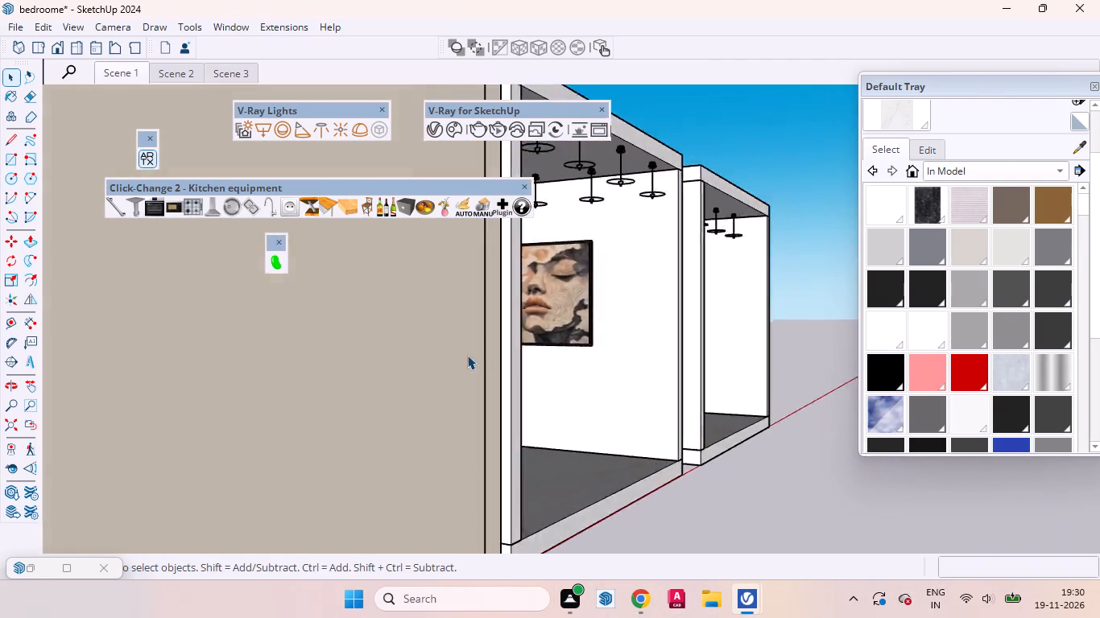